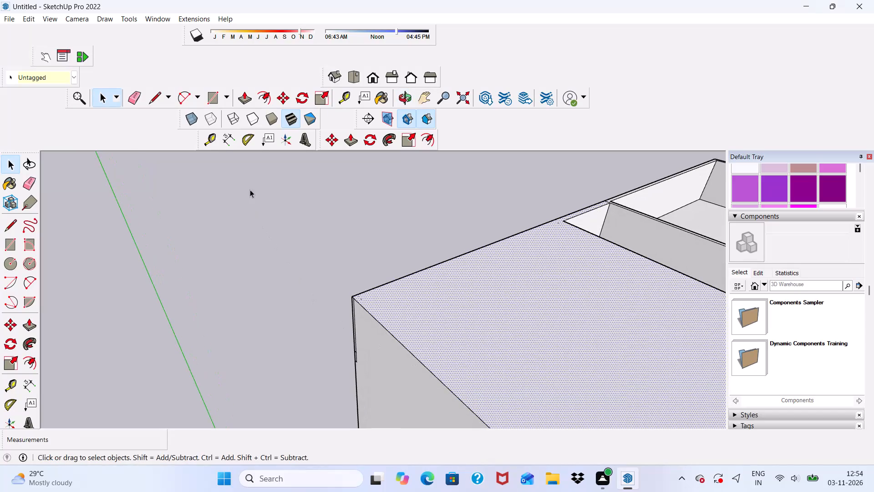
# Erase the remaining small marks at the outer back corner of the first roof block's cover.
pyautogui.click(126, 93)
pyautogui.scroll(5, 351, 273)
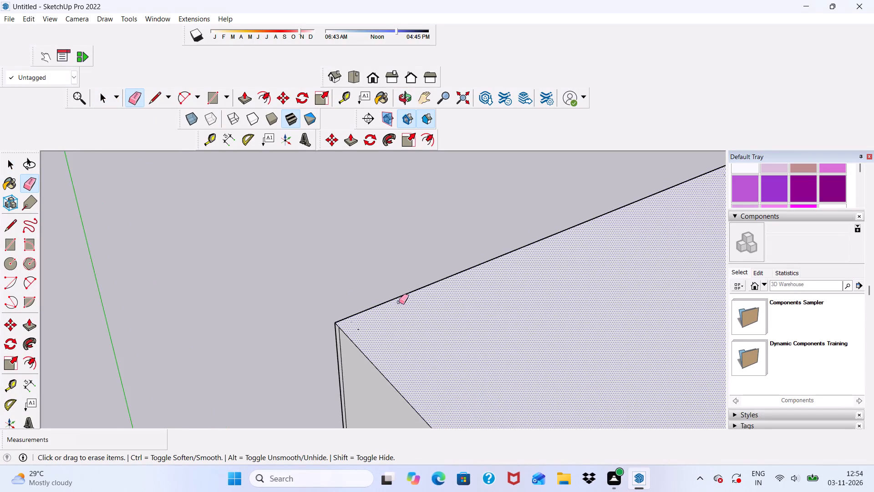
pyautogui.scroll(5, 357, 335)
pyautogui.moveTo(349, 313); pyautogui.dragTo(363, 336)
pyautogui.moveTo(357, 323); pyautogui.dragTo(356, 332)
# Erase the vertical line beside the back corner edge on the first roof block's outer side wall.
pyautogui.scroll(-5, 342, 330)
pyautogui.moveTo(342, 367); pyautogui.dragTo(449, 308, button='middle')
pyautogui.scroll(5, 478, 294)
pyautogui.moveTo(453, 256); pyautogui.dragTo(455, 256)
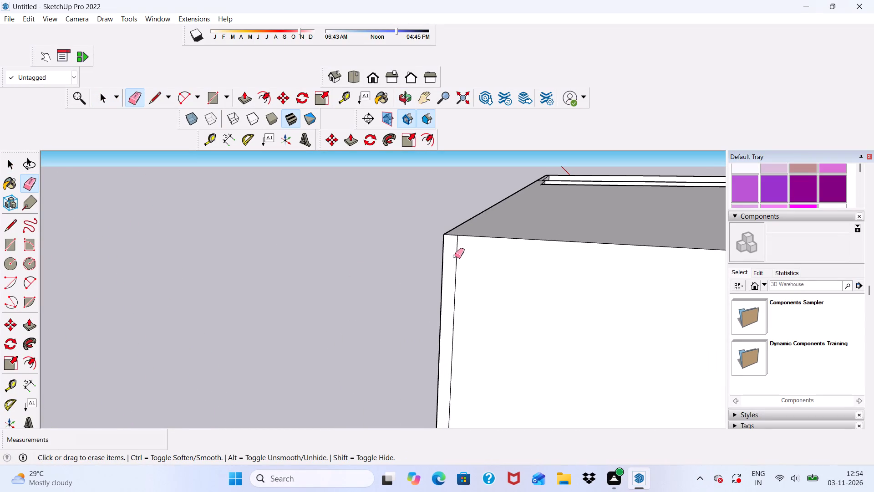
pyautogui.moveTo(455, 256); pyautogui.dragTo(463, 267)
pyautogui.scroll(-6, 354, 225)
pyautogui.scroll(12, 374, 302)
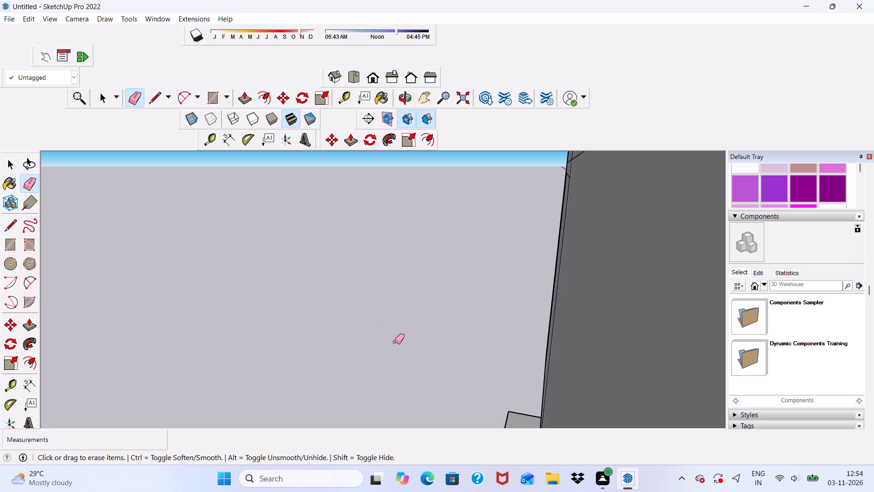
pyautogui.scroll(-6, 437, 343)
pyautogui.scroll(6, 444, 339)
pyautogui.moveTo(447, 342); pyautogui.dragTo(445, 389)
pyautogui.click(447, 351)
pyautogui.scroll(-12, 358, 332)
pyautogui.scroll(1, 366, 364)
# Erase the small leftover marks near the outer front corner of the first roof block's cover.
pyautogui.moveTo(367, 364); pyautogui.dragTo(321, 404, button='middle')
pyautogui.scroll(18, 400, 382)
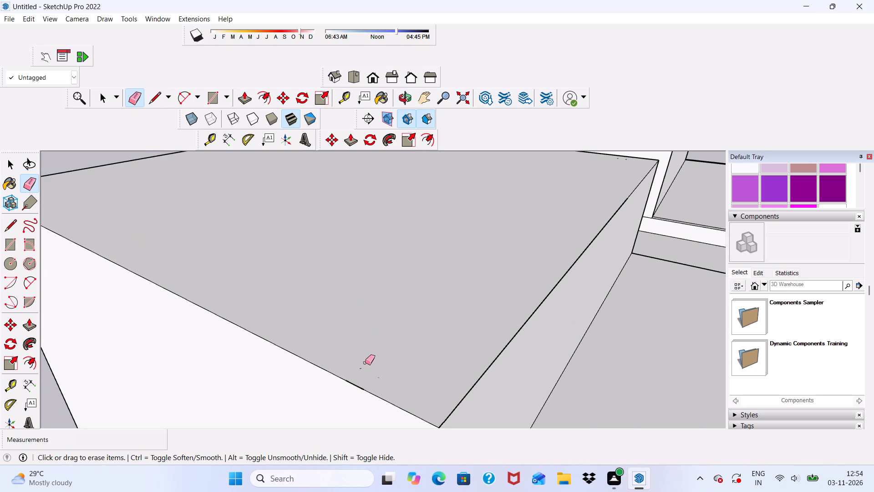
pyautogui.moveTo(356, 359); pyautogui.dragTo(372, 377)
pyautogui.moveTo(352, 369); pyautogui.dragTo(365, 366)
pyautogui.moveTo(364, 362); pyautogui.dragTo(373, 371)
pyautogui.moveTo(373, 371); pyautogui.dragTo(378, 377)
pyautogui.moveTo(380, 379); pyautogui.dragTo(384, 386)
# Erase the small leftover marks at the gap-facing front corner of the first roof block's cover.
pyautogui.scroll(-12, 361, 348)
pyautogui.moveTo(410, 384); pyautogui.dragTo(434, 427, button='middle')
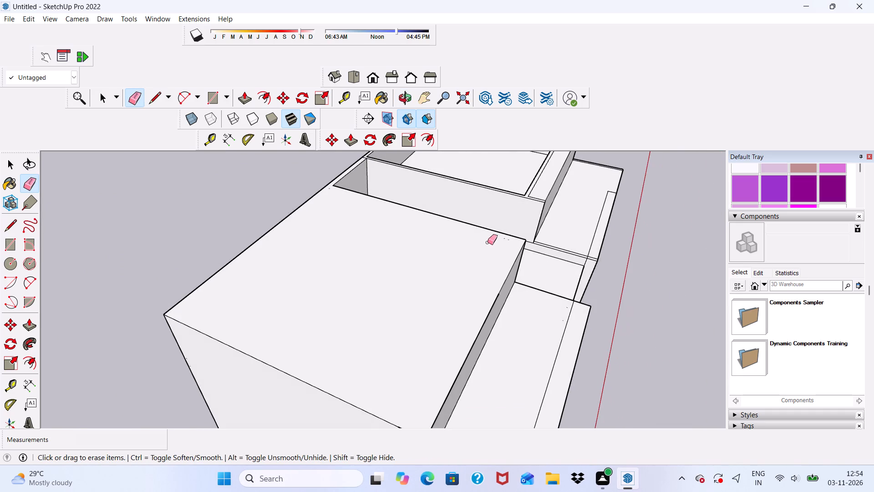
pyautogui.scroll(6, 493, 240)
pyautogui.scroll(3, 536, 242)
pyautogui.moveTo(503, 233); pyautogui.dragTo(523, 237)
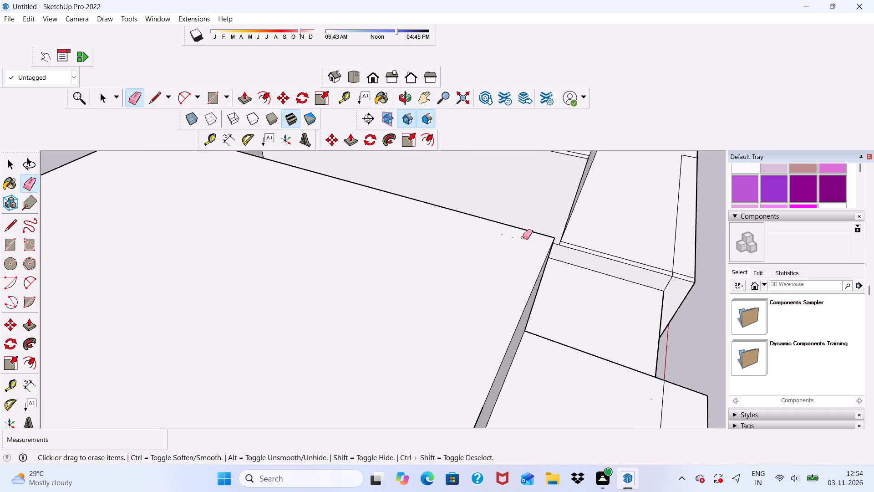
pyautogui.moveTo(523, 237); pyautogui.dragTo(513, 240)
pyautogui.moveTo(510, 239); pyautogui.dragTo(500, 235)
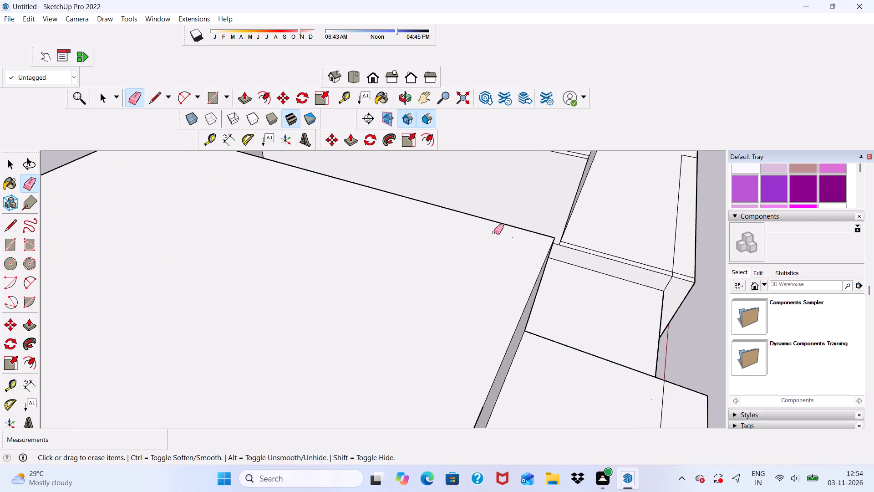
pyautogui.click(513, 236)
pyautogui.click(511, 241)
pyautogui.moveTo(509, 238); pyautogui.dragTo(511, 249)
# Inspect the first roof block's cover and edges from several angles for leftover lines.
pyautogui.scroll(-11, 463, 239)
pyautogui.moveTo(488, 361); pyautogui.dragTo(490, 361, button='middle')
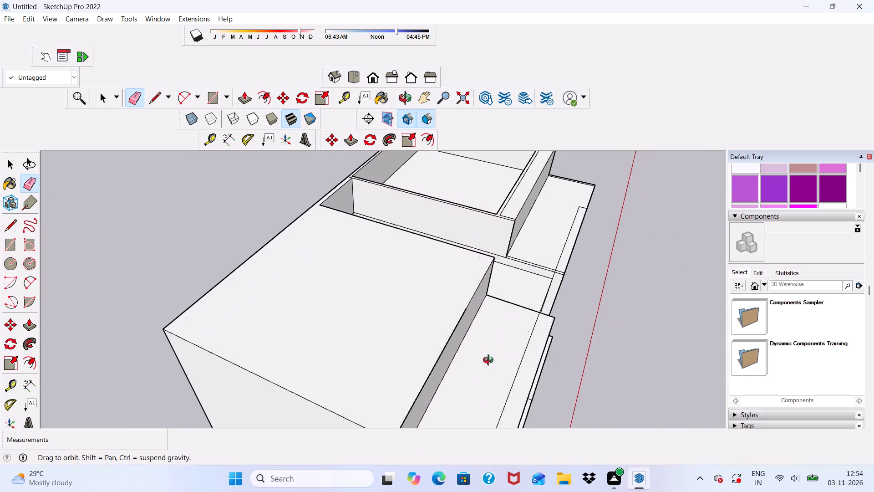
pyautogui.moveTo(490, 361); pyautogui.dragTo(468, 320, button='middle')
pyautogui.scroll(19, 413, 261)
pyautogui.moveTo(455, 229); pyautogui.dragTo(478, 240, button='middle')
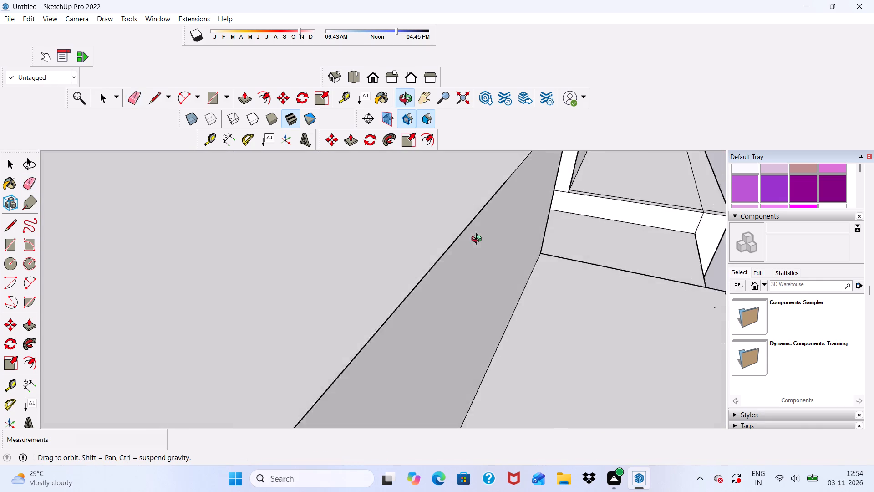
pyautogui.moveTo(478, 240); pyautogui.dragTo(553, 288, button='middle')
pyautogui.scroll(6, 462, 213)
pyautogui.scroll(-19, 462, 213)
pyautogui.moveTo(464, 356); pyautogui.dragTo(463, 357, button='middle')
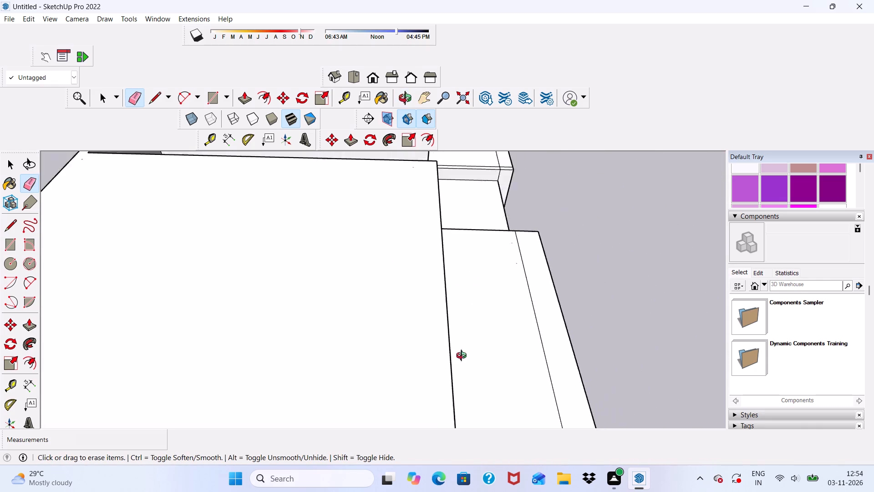
pyautogui.moveTo(463, 357); pyautogui.dragTo(291, 293, button='middle')
pyautogui.scroll(1, 295, 292)
pyautogui.scroll(-9, 320, 280)
pyautogui.moveTo(396, 362); pyautogui.dragTo(376, 357, button='middle')
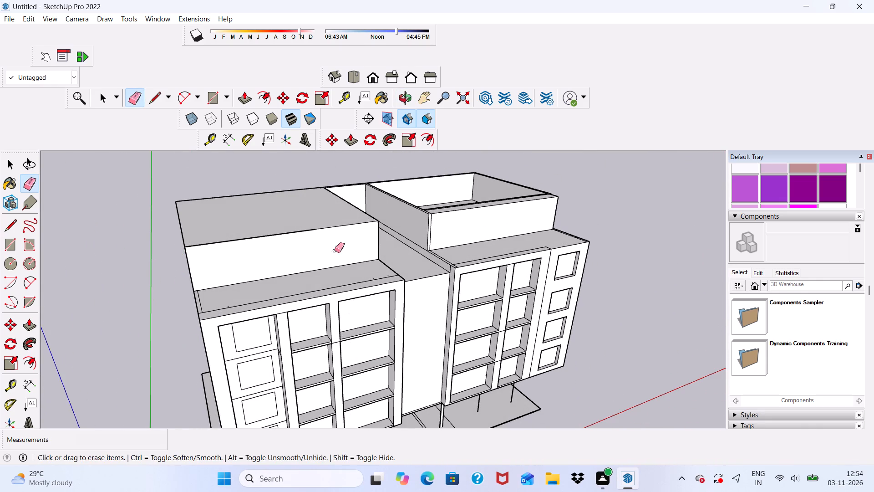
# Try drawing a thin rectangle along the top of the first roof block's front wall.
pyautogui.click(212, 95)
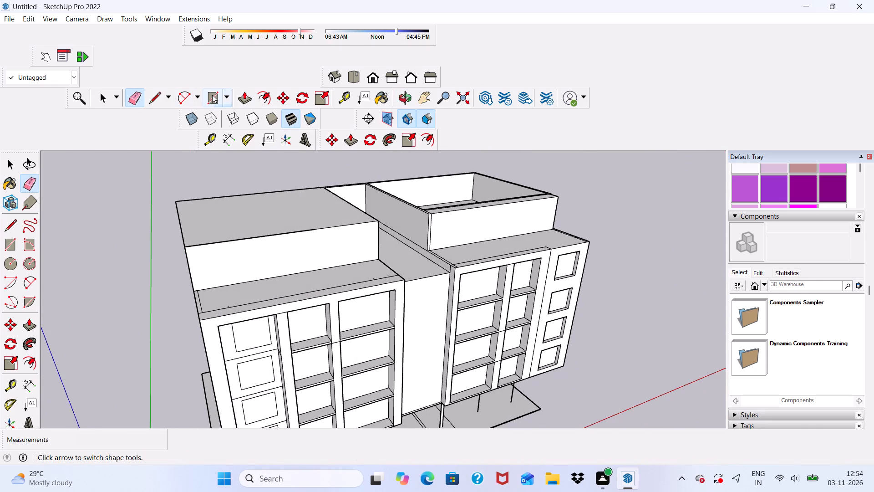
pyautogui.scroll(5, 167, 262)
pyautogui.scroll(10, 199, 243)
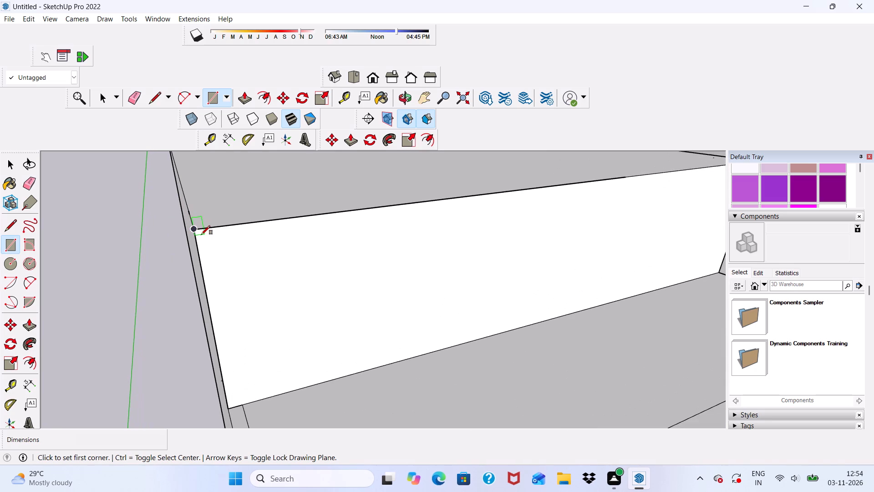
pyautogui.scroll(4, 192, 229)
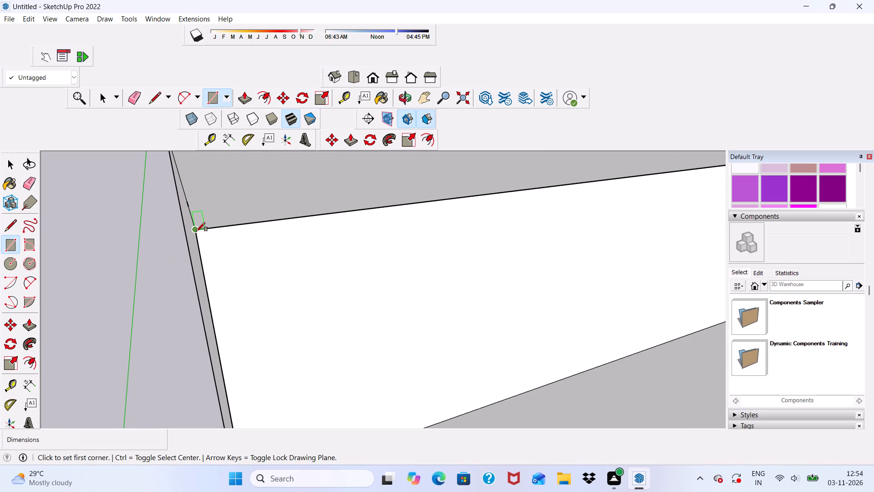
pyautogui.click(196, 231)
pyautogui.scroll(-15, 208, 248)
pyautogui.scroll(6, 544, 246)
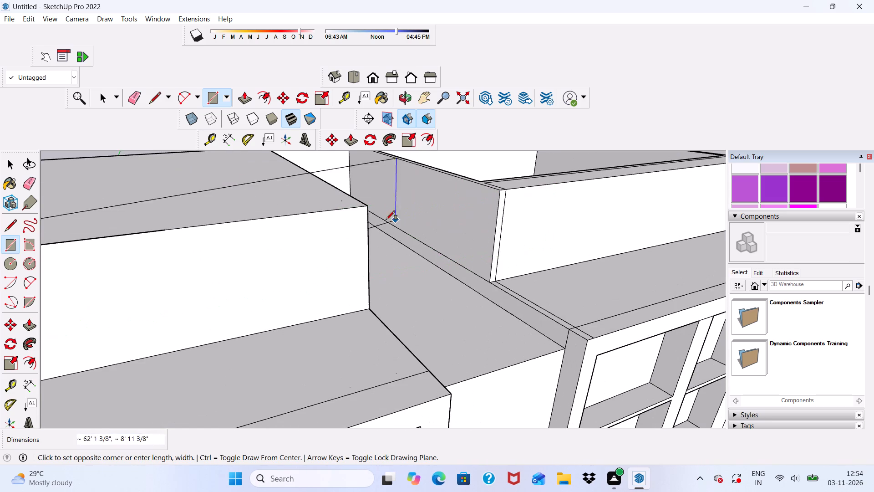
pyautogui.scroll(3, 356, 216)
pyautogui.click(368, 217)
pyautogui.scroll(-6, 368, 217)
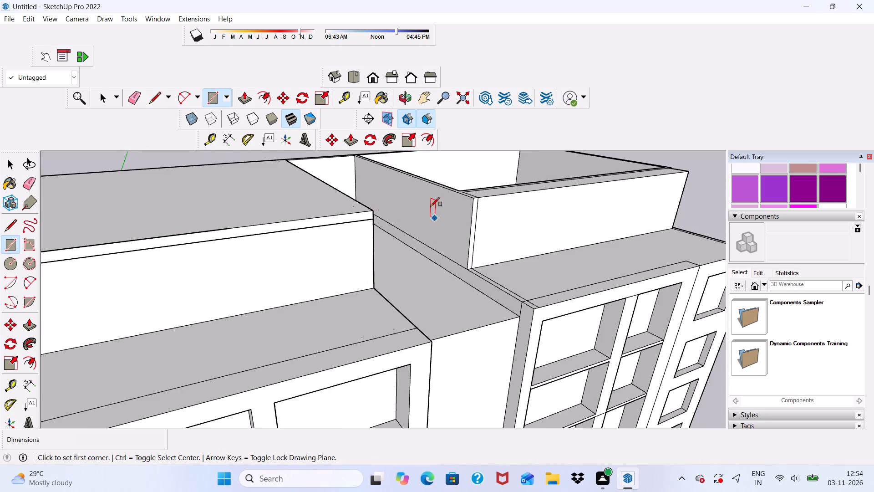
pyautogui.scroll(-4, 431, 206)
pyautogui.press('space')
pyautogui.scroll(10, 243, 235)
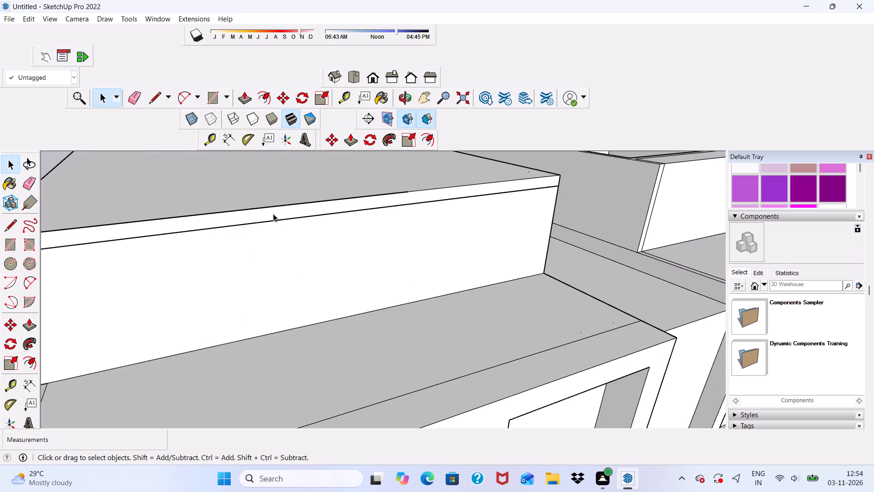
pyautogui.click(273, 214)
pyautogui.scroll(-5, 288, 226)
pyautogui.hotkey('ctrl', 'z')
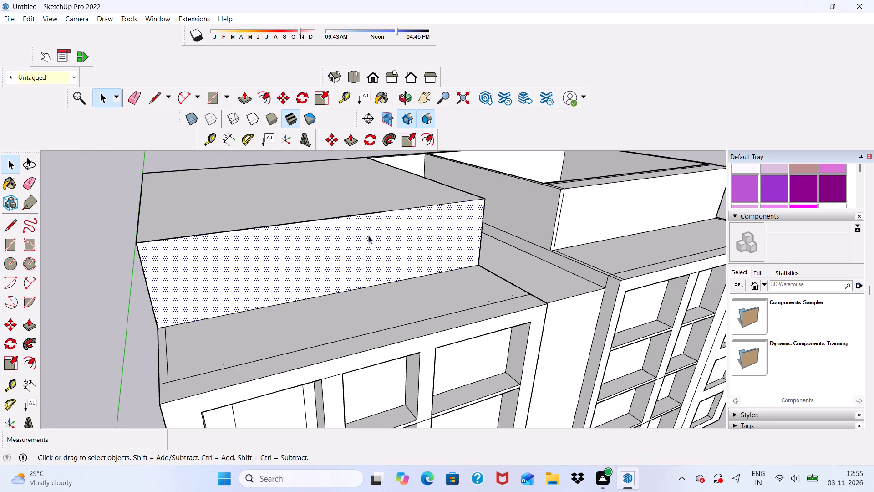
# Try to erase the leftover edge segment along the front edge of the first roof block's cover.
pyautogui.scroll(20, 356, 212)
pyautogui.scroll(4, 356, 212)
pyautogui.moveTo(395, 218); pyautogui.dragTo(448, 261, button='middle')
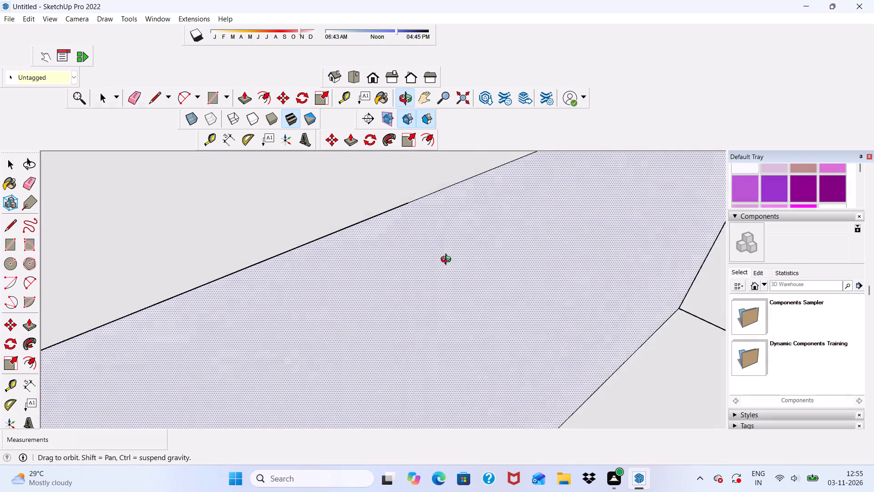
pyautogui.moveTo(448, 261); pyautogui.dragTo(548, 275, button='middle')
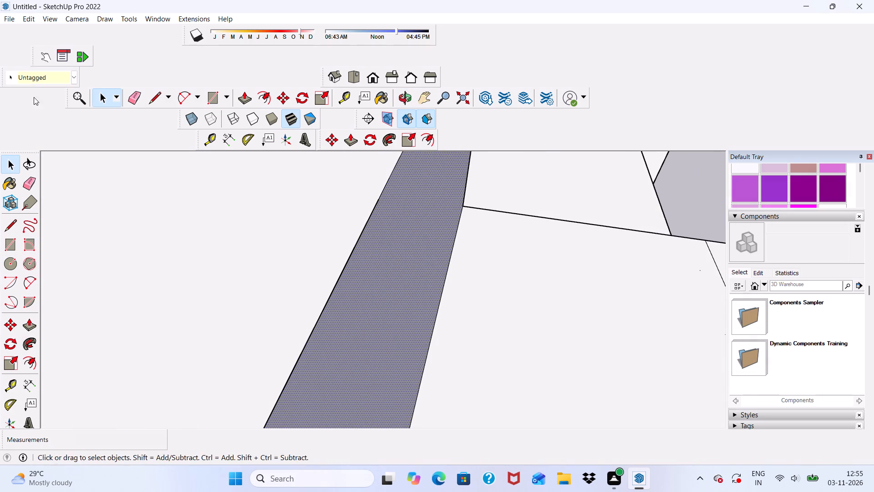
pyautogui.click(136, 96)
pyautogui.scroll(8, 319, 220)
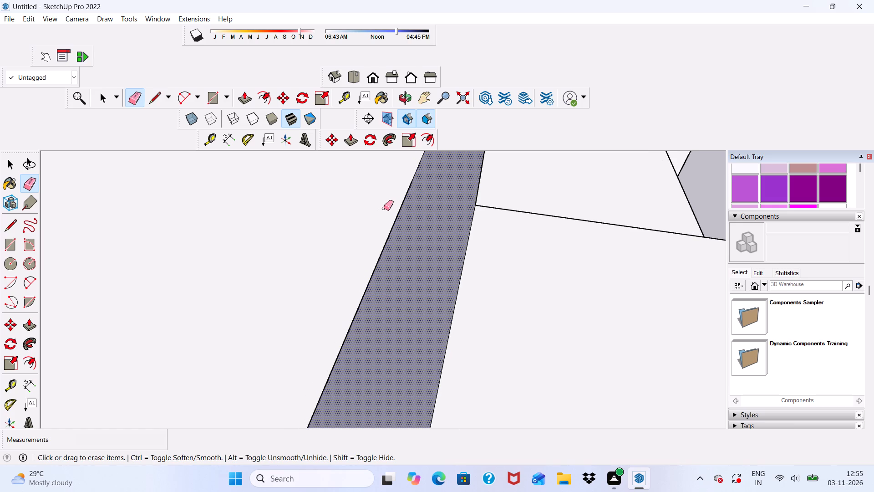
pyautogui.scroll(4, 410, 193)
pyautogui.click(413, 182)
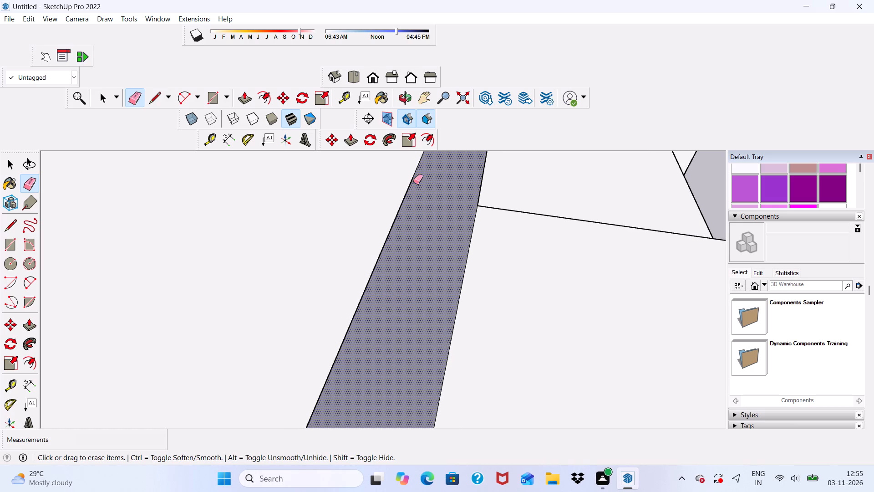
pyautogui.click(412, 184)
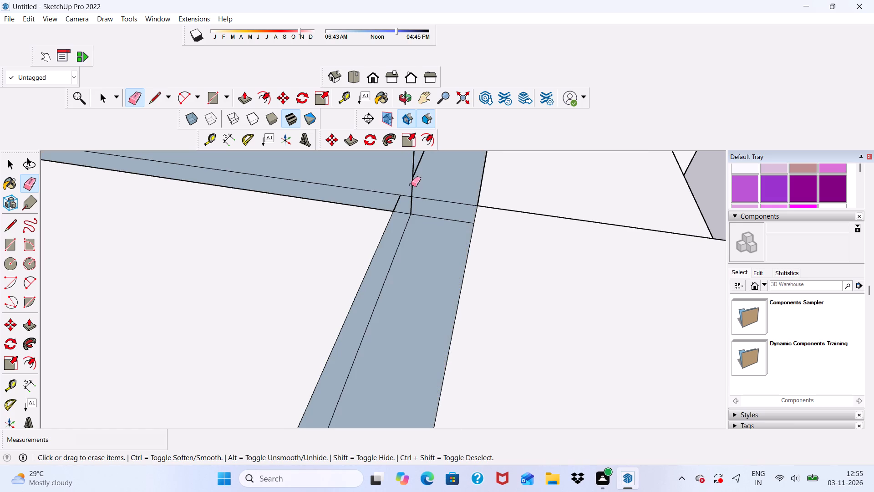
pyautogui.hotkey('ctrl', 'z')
# Push/Pull the first roof block's cover face upward by 3".
pyautogui.scroll(-2, 347, 303)
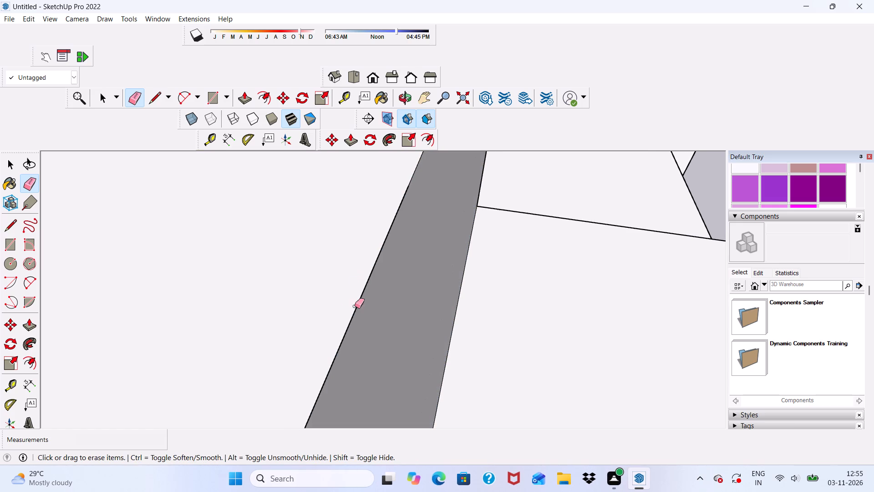
pyautogui.scroll(-4, 355, 306)
pyautogui.moveTo(394, 273); pyautogui.dragTo(295, 237, button='middle')
pyautogui.scroll(-10, 295, 241)
pyautogui.moveTo(396, 277); pyautogui.dragTo(355, 251, button='middle')
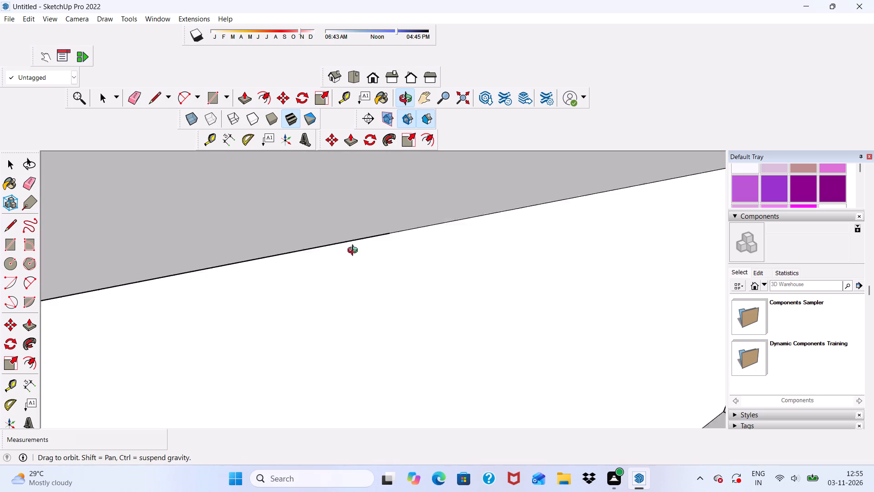
pyautogui.moveTo(355, 251); pyautogui.dragTo(333, 242, button='middle')
pyautogui.scroll(-20, 351, 223)
pyautogui.scroll(-3, 351, 223)
pyautogui.scroll(1, 185, 235)
pyautogui.moveTo(185, 235); pyautogui.dragTo(195, 264, button='middle')
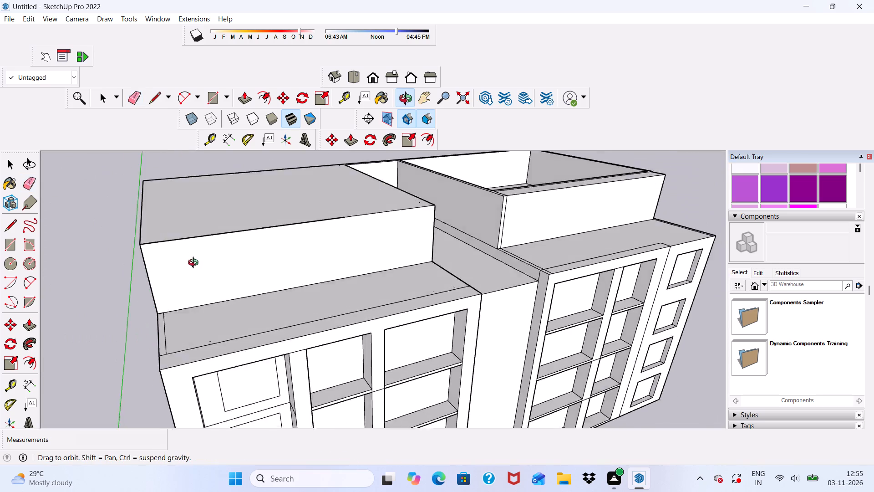
pyautogui.moveTo(195, 264); pyautogui.dragTo(193, 300, button='middle')
pyautogui.scroll(4, 198, 245)
pyautogui.press('space')
pyautogui.scroll(-2, 188, 271)
pyautogui.moveTo(187, 299); pyautogui.dragTo(27, 277, button='middle')
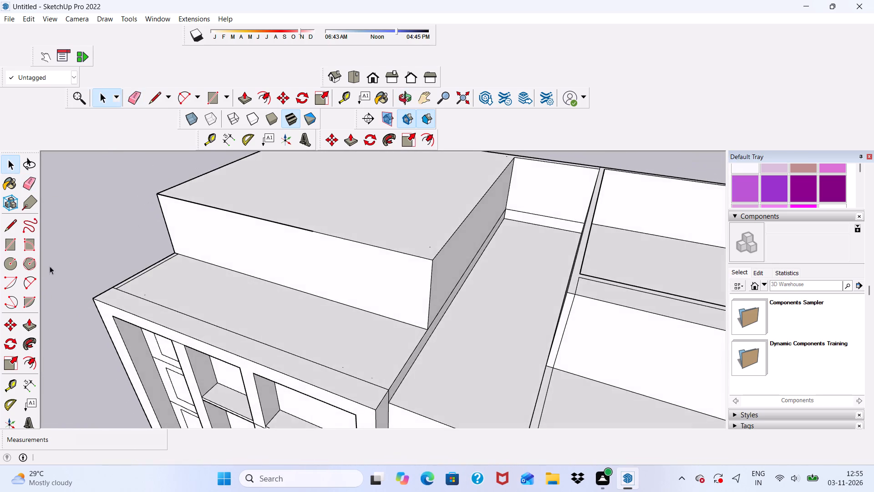
pyautogui.moveTo(89, 251); pyautogui.dragTo(161, 261, button='middle')
pyautogui.scroll(3, 213, 267)
pyautogui.click(212, 225)
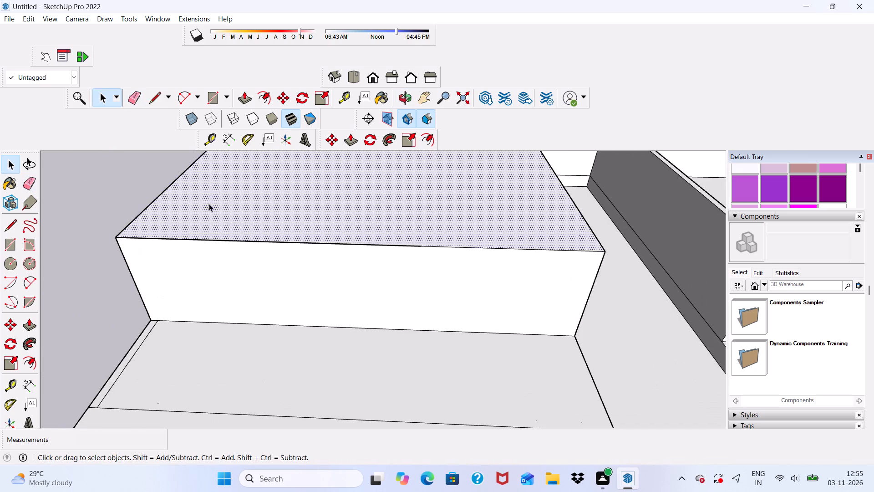
pyautogui.click(243, 96)
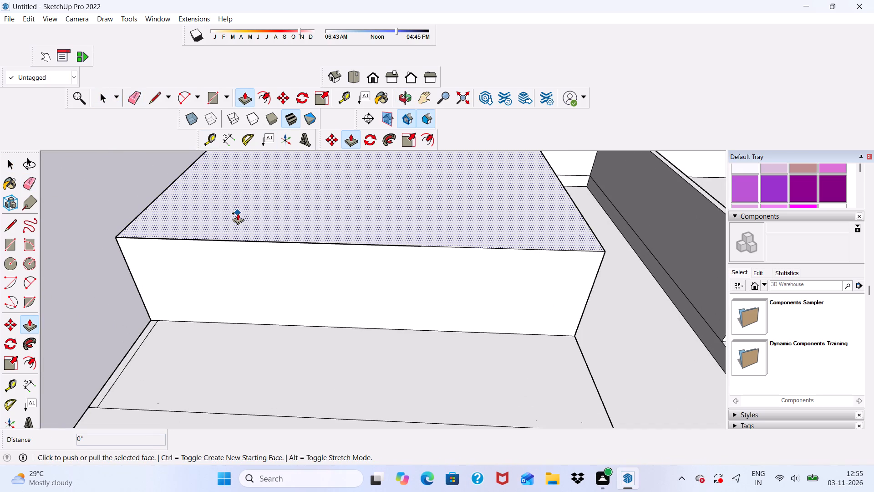
pyautogui.click(237, 213)
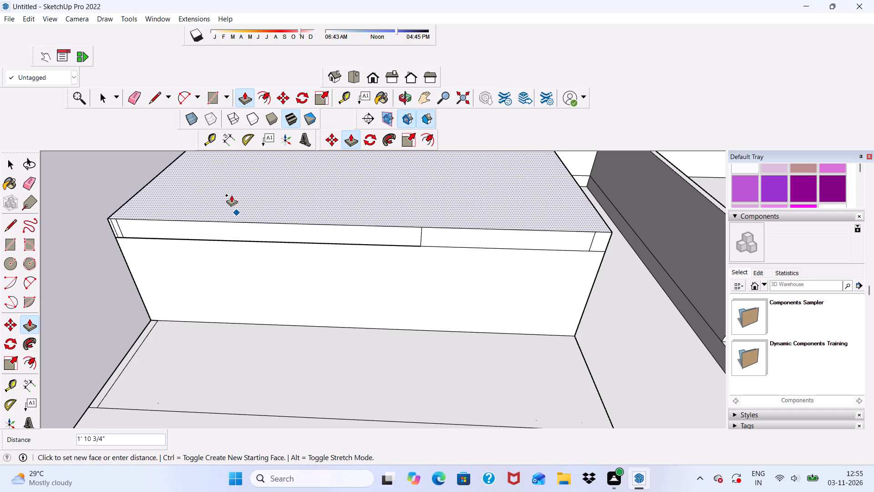
pyautogui.press('3')
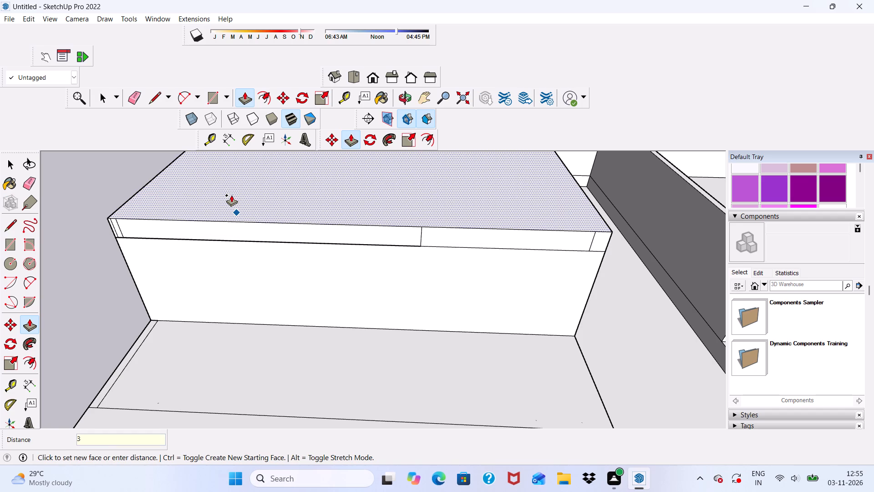
pyautogui.hotkey('shift', '"')
pyautogui.press('Return')
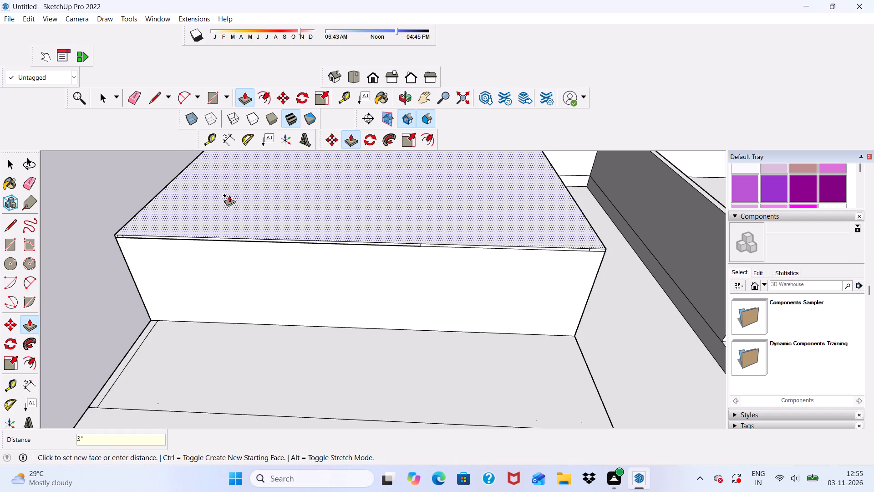
# Erase the two short leftover lines crossing the first cover's front edge face near its outer corner.
pyautogui.scroll(9, 154, 249)
pyautogui.scroll(5, 111, 227)
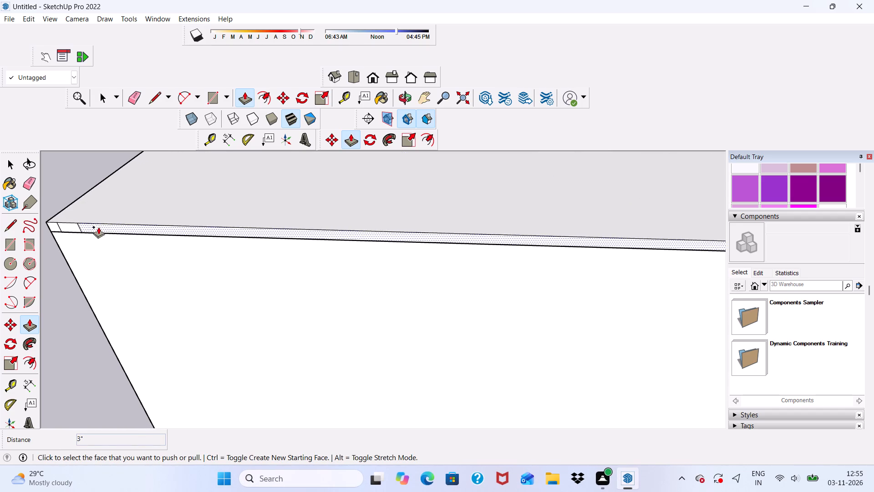
pyautogui.scroll(1, 98, 227)
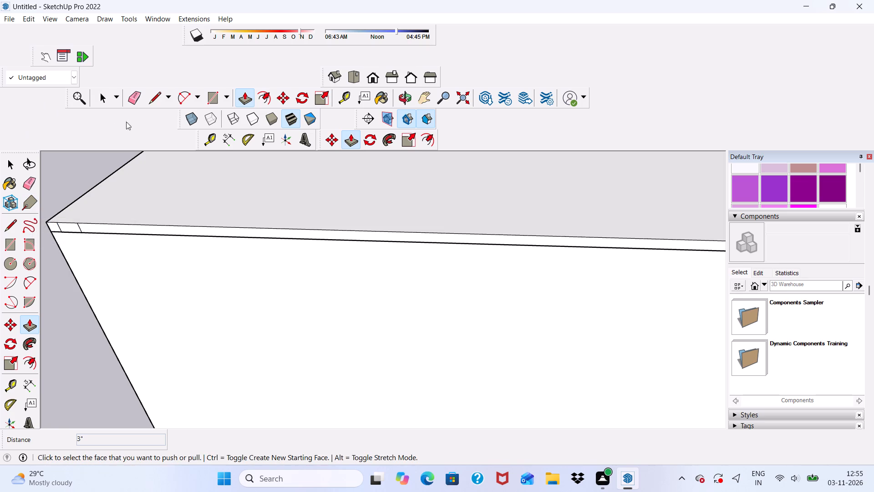
pyautogui.click(139, 97)
pyautogui.scroll(11, 66, 231)
pyautogui.moveTo(54, 226); pyautogui.dragTo(85, 228)
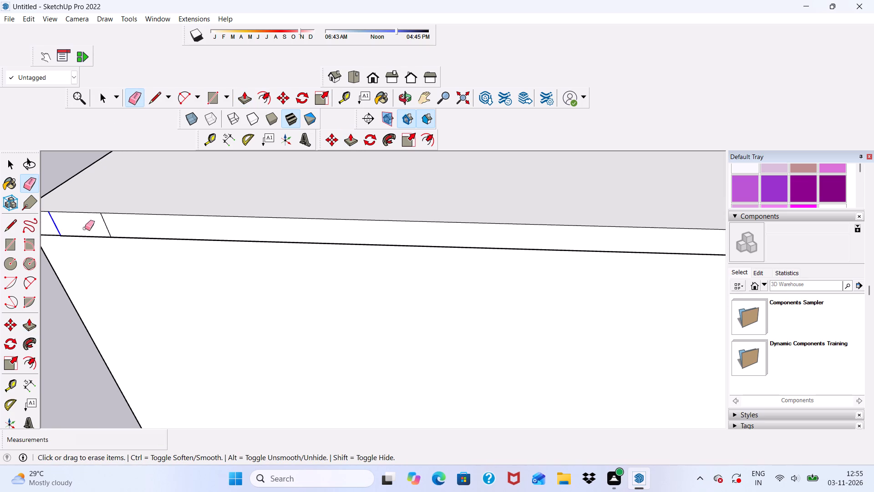
pyautogui.moveTo(85, 228); pyautogui.dragTo(129, 233)
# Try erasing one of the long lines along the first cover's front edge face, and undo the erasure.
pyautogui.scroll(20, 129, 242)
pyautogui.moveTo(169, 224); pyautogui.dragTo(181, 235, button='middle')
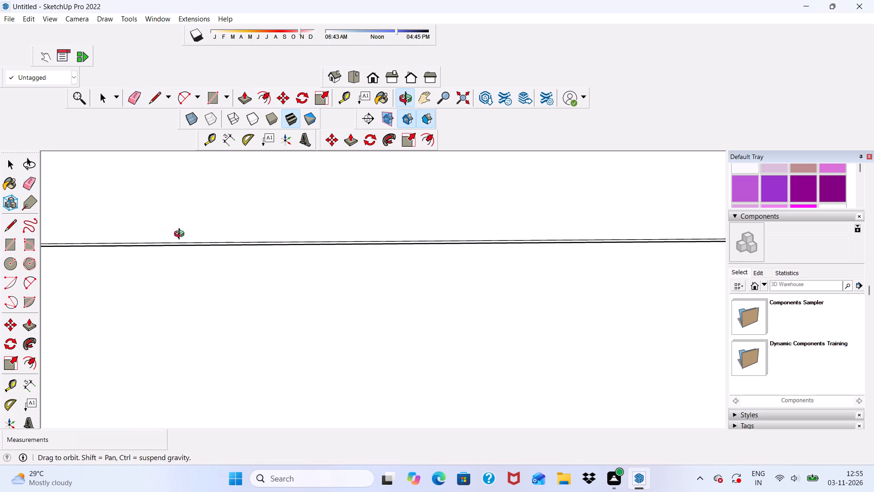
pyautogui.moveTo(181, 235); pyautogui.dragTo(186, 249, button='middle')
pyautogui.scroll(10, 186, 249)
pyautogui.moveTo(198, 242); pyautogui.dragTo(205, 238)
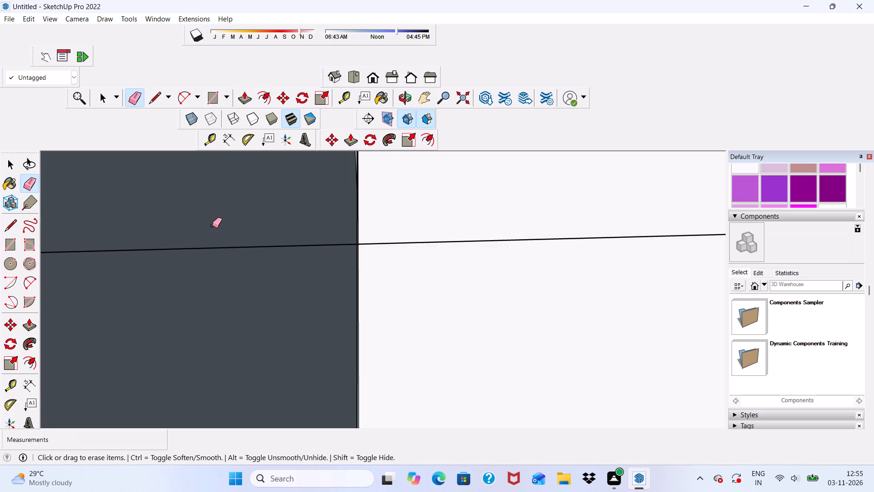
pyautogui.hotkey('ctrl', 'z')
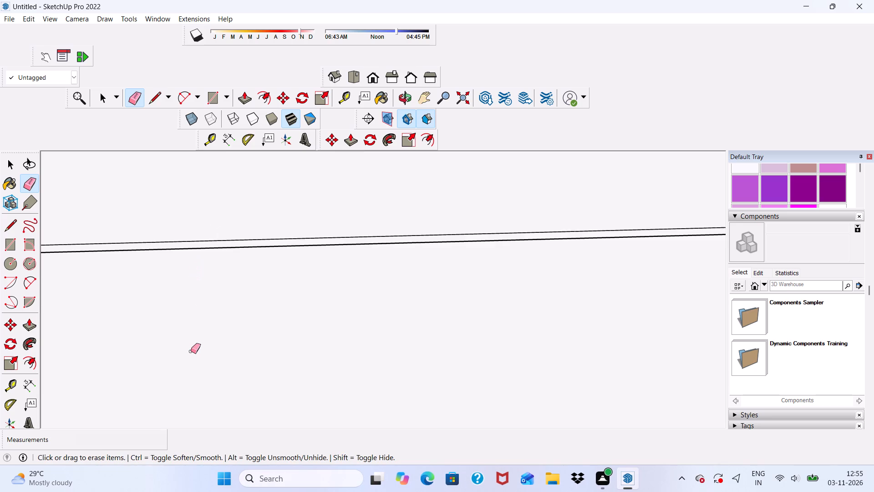
# Push/Pull the first cover's front edge face forward about 14' 1 9/16" to the front corner of the building block below.
pyautogui.scroll(-4, 140, 167)
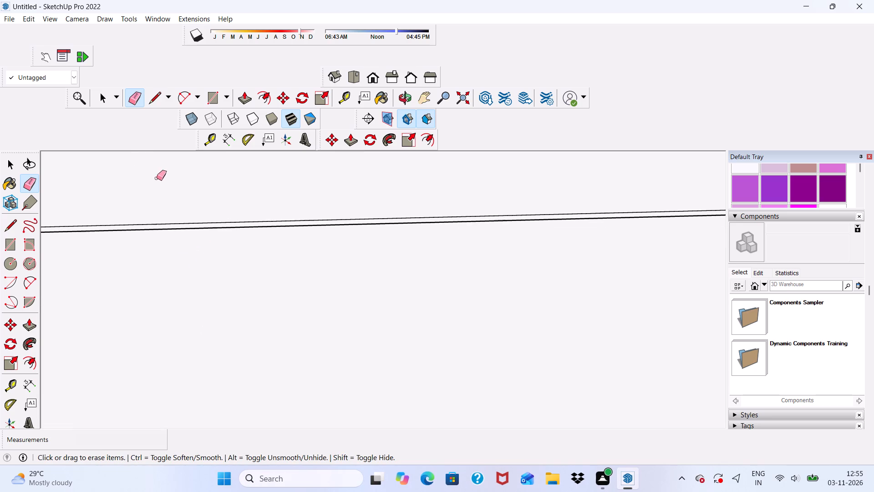
pyautogui.moveTo(314, 138); pyautogui.dragTo(115, 210)
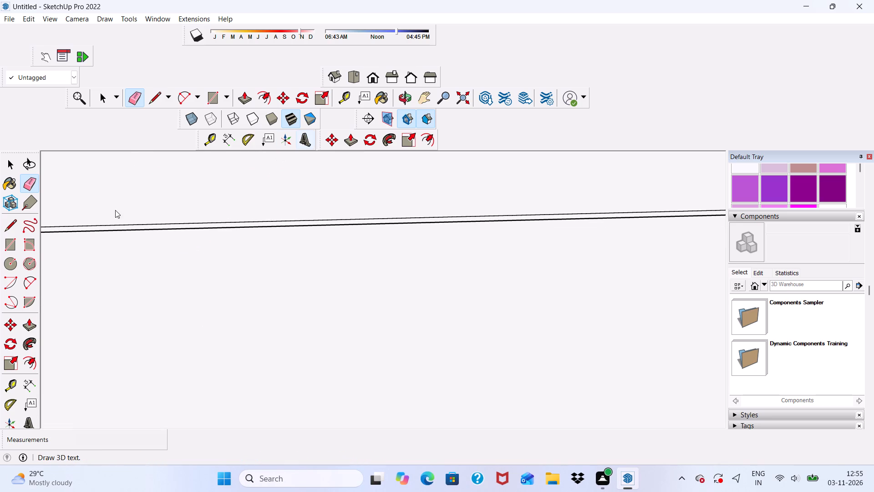
pyautogui.moveTo(115, 210); pyautogui.dragTo(218, 260)
pyautogui.scroll(-10, 184, 252)
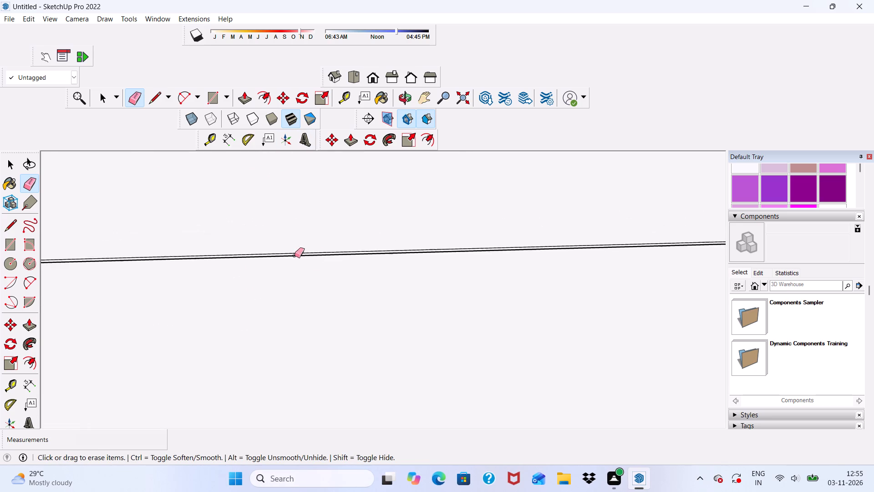
pyautogui.scroll(-9, 295, 256)
pyautogui.scroll(1, 311, 245)
pyautogui.press('space')
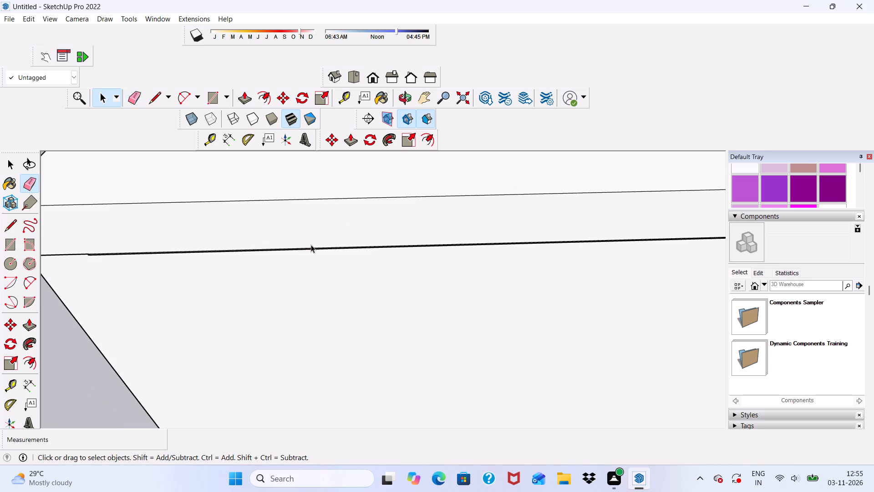
pyautogui.click(315, 238)
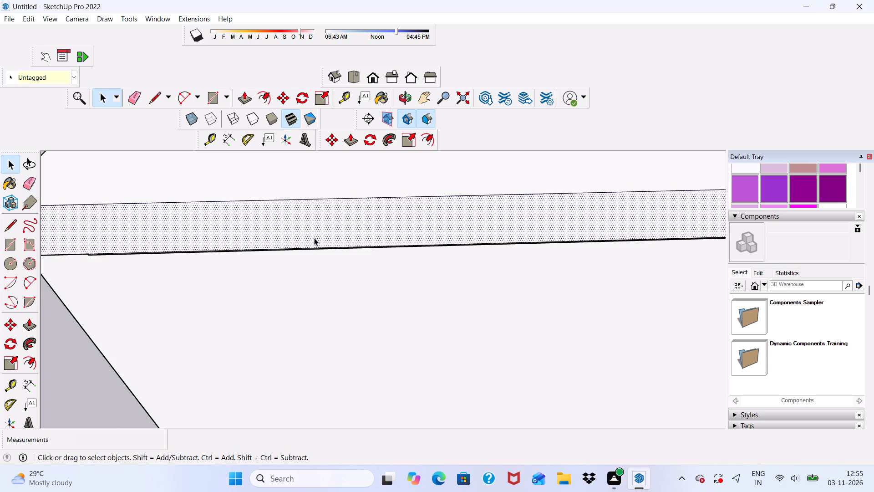
pyautogui.scroll(-5, 312, 235)
pyautogui.scroll(1, 292, 200)
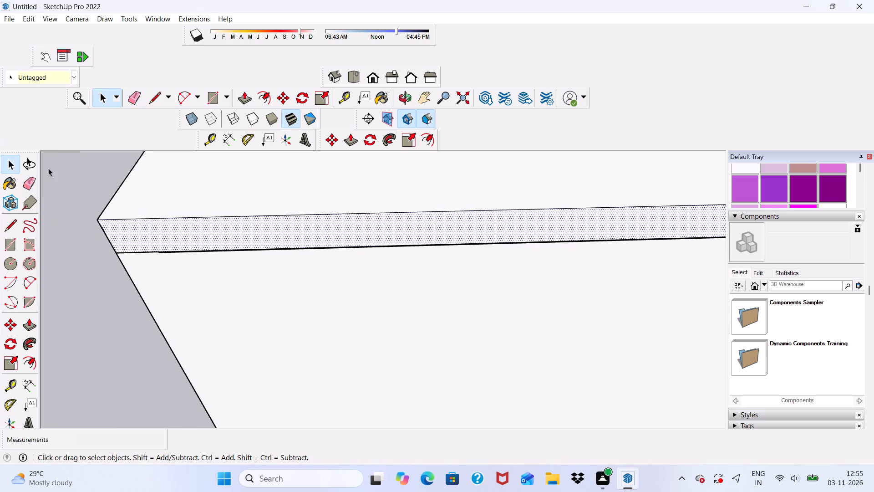
pyautogui.click(240, 98)
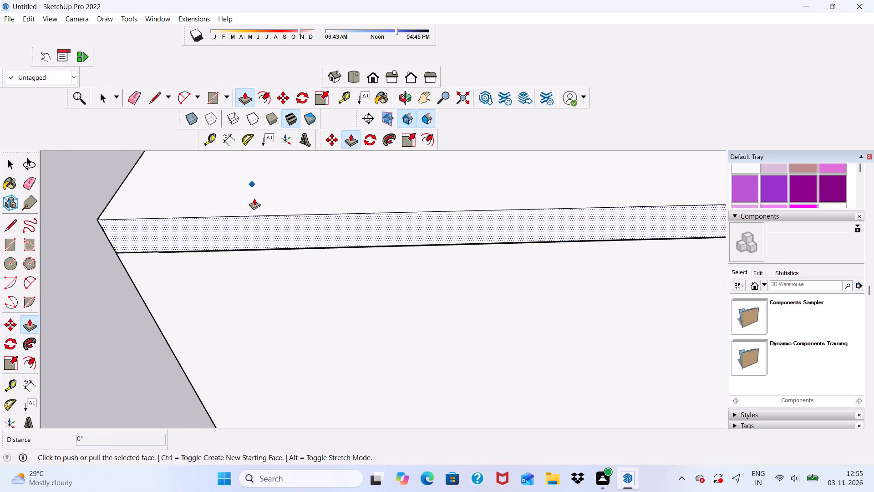
pyautogui.click(257, 233)
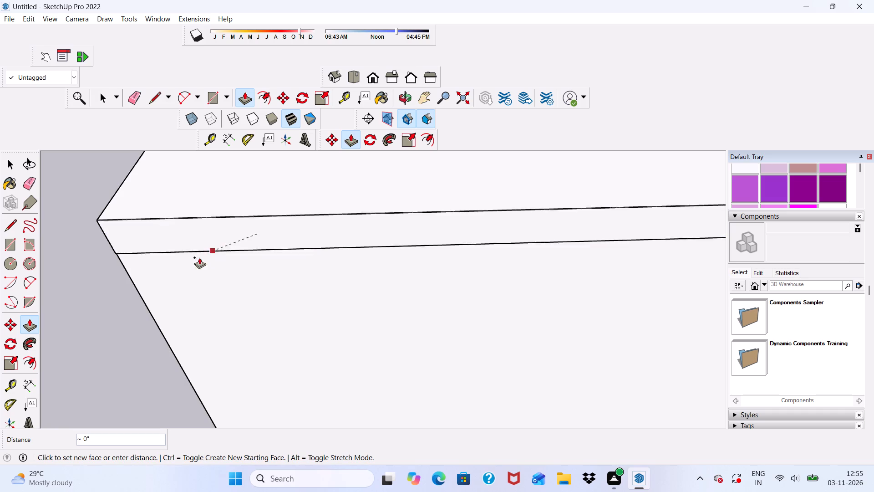
pyautogui.scroll(-4, 175, 279)
pyautogui.scroll(-6, 128, 253)
pyautogui.scroll(-11, 163, 222)
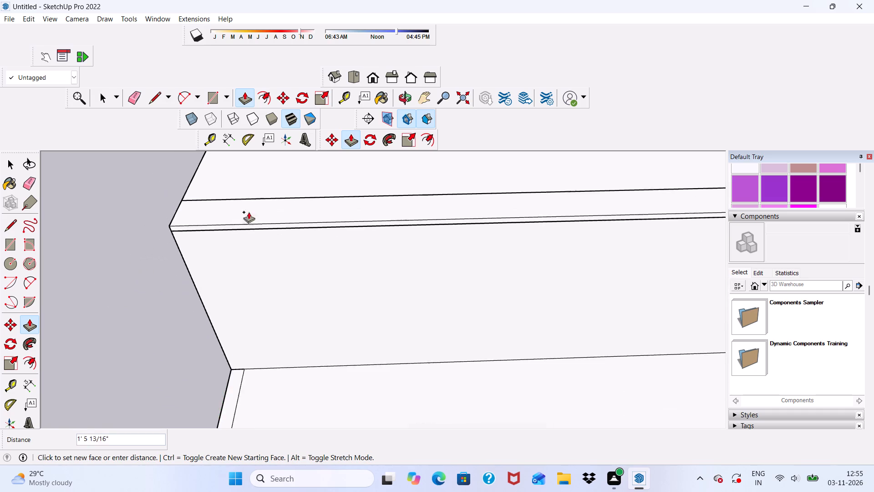
pyautogui.scroll(-12, 249, 212)
pyautogui.scroll(6, 209, 353)
pyautogui.scroll(4, 183, 271)
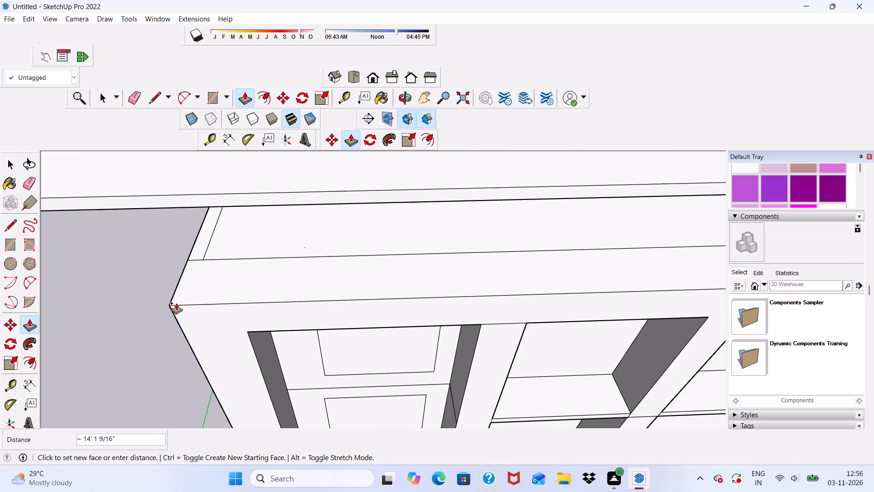
pyautogui.click(176, 304)
# Push/Pull the first cover's side edge face outward about 15' 11 1/4" towards the second roof block.
pyautogui.scroll(-10, 201, 301)
pyautogui.moveTo(268, 317); pyautogui.dragTo(335, 259, button='middle')
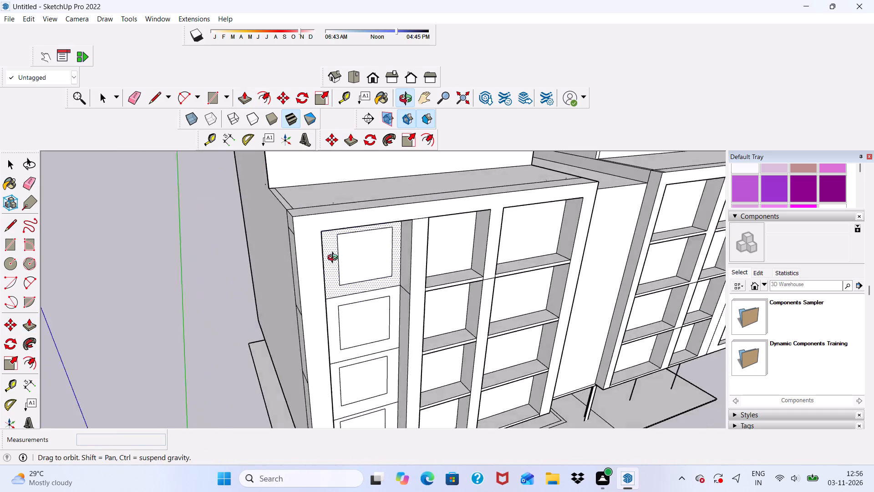
pyautogui.moveTo(335, 259); pyautogui.dragTo(359, 268, button='middle')
pyautogui.scroll(-8, 254, 287)
pyautogui.moveTo(381, 259); pyautogui.dragTo(75, 297, button='middle')
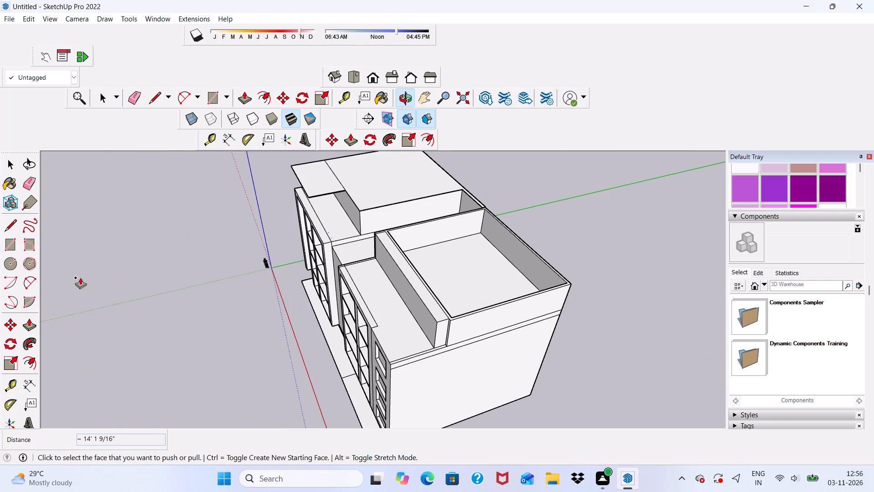
pyautogui.scroll(18, 316, 183)
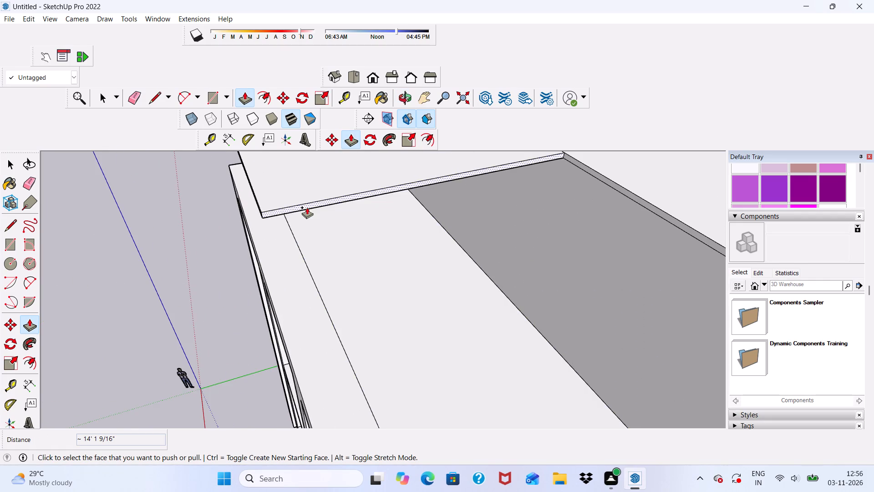
pyautogui.scroll(5, 307, 207)
pyautogui.scroll(-1, 306, 207)
pyautogui.click(302, 205)
pyautogui.scroll(-5, 283, 256)
pyautogui.scroll(-5, 262, 203)
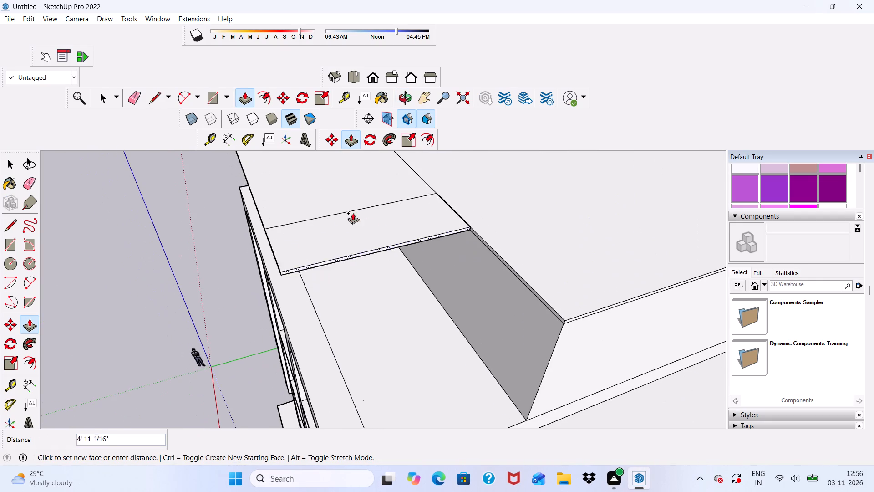
pyautogui.scroll(-1, 352, 240)
pyautogui.scroll(3, 521, 303)
pyautogui.click(557, 318)
# Erase the two short leftover lines on the underside of the extended cover at its outer front corner.
pyautogui.scroll(-6, 423, 251)
pyautogui.moveTo(403, 285); pyautogui.dragTo(625, 210, button='middle')
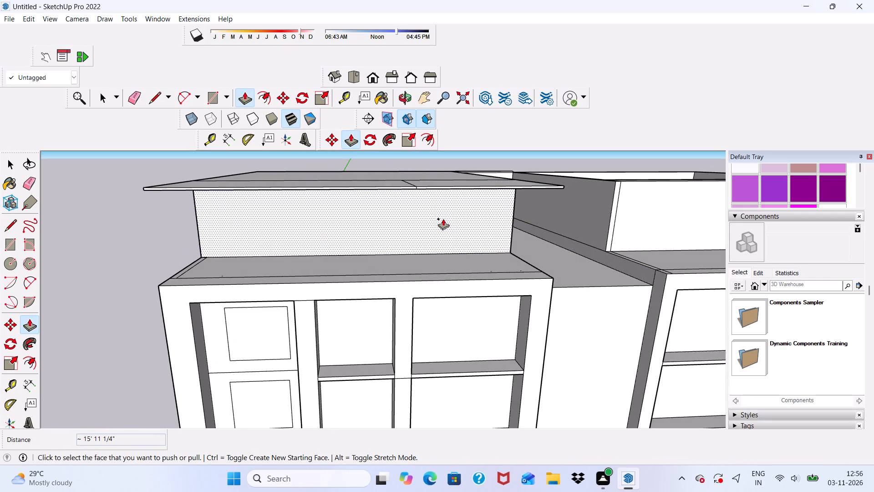
pyautogui.moveTo(440, 210); pyautogui.dragTo(432, 148, button='middle')
pyautogui.scroll(-2, 427, 226)
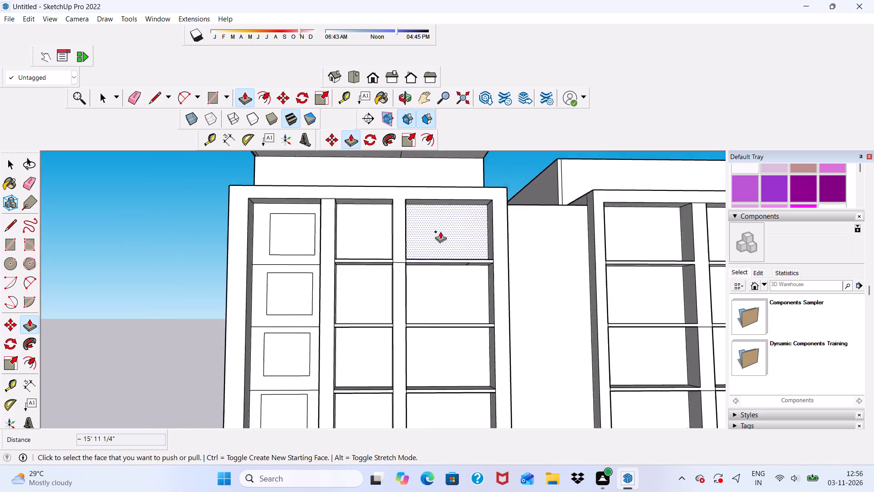
pyautogui.scroll(-9, 440, 231)
pyautogui.scroll(1, 428, 227)
pyautogui.moveTo(408, 195); pyautogui.dragTo(442, 215, button='middle')
pyautogui.scroll(7, 418, 174)
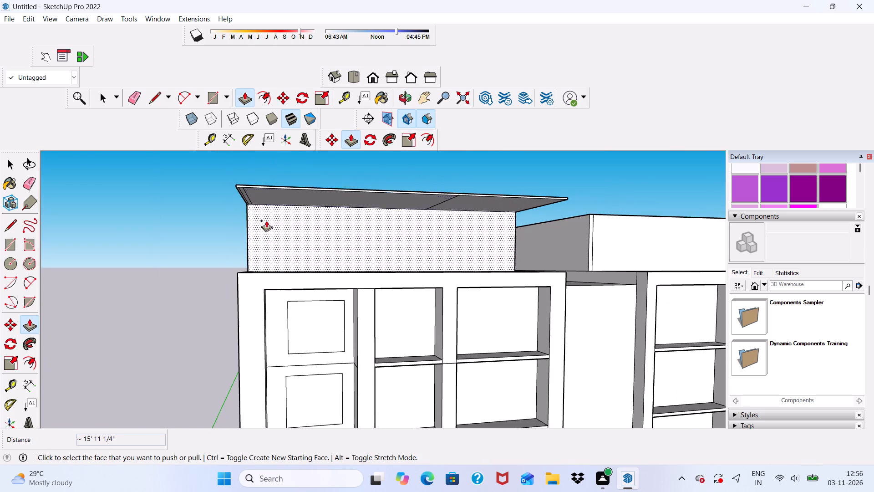
pyautogui.scroll(1, 207, 130)
pyautogui.click(132, 95)
pyautogui.scroll(16, 220, 183)
pyautogui.scroll(-6, 259, 199)
pyautogui.scroll(6, 300, 217)
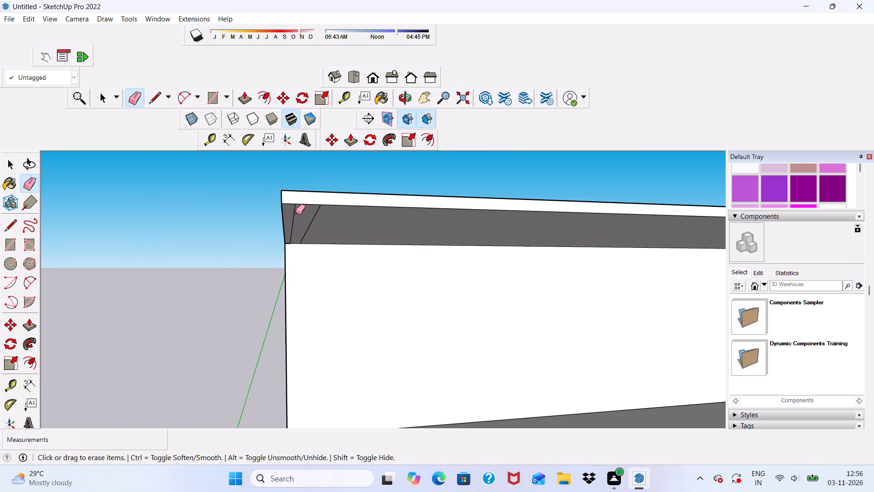
pyautogui.moveTo(295, 212); pyautogui.dragTo(315, 227)
# Erase the leftover line on the cover's underside and the short vertical seam on its front edge face.
pyautogui.scroll(-6, 236, 238)
pyautogui.scroll(1, 527, 287)
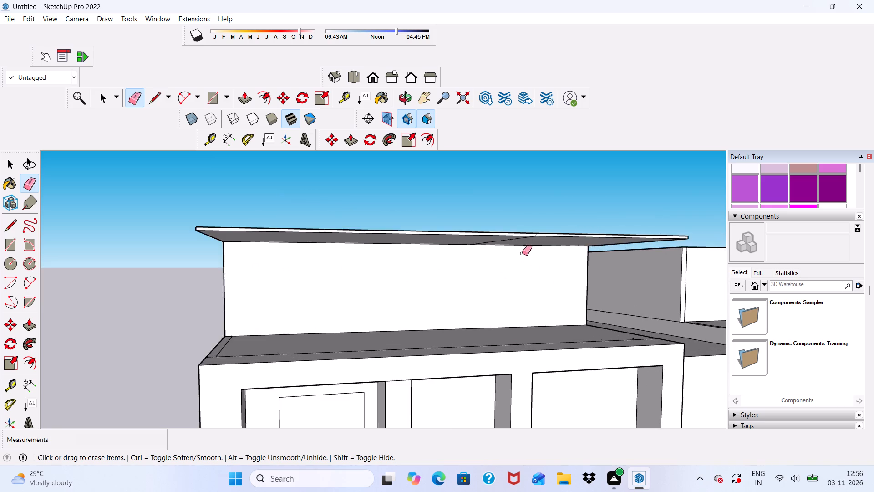
pyautogui.scroll(9, 522, 246)
pyautogui.click(523, 223)
pyautogui.scroll(3, 573, 218)
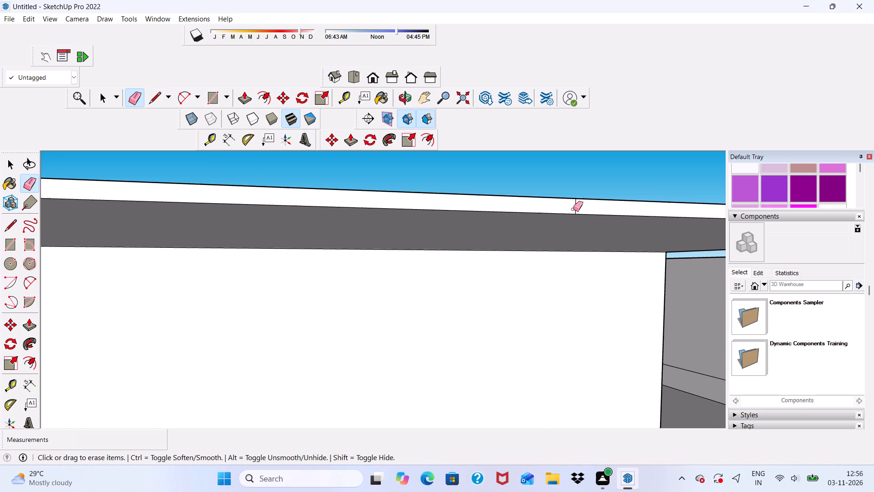
pyautogui.moveTo(574, 208); pyautogui.dragTo(579, 209)
# Erase the leftover line running from the front edge to the long seam on the cover's top surface.
pyautogui.scroll(-2, 573, 223)
pyautogui.moveTo(573, 231); pyautogui.dragTo(580, 280, button='middle')
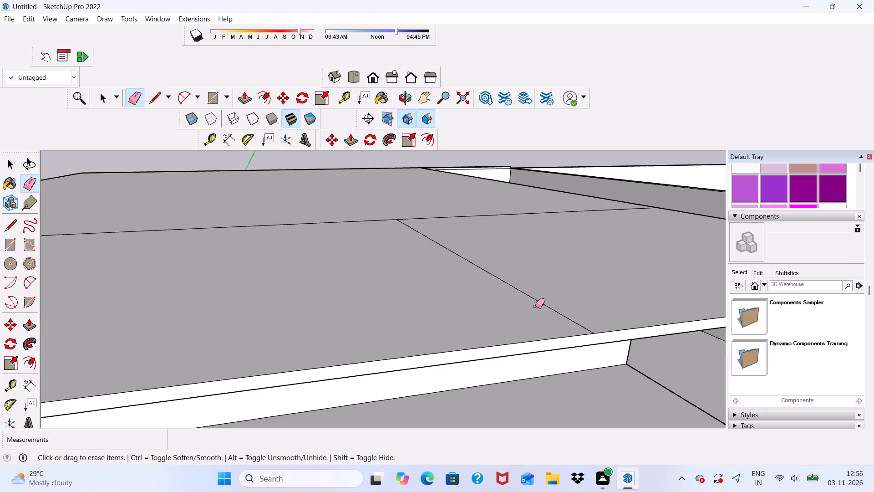
pyautogui.moveTo(535, 306); pyautogui.dragTo(546, 299)
pyautogui.click(547, 298)
# Erase the long seam line across the first cover's top surface, including its remaining segments near the side edge.
pyautogui.scroll(-14, 547, 272)
pyautogui.moveTo(344, 304); pyautogui.dragTo(315, 248, button='middle')
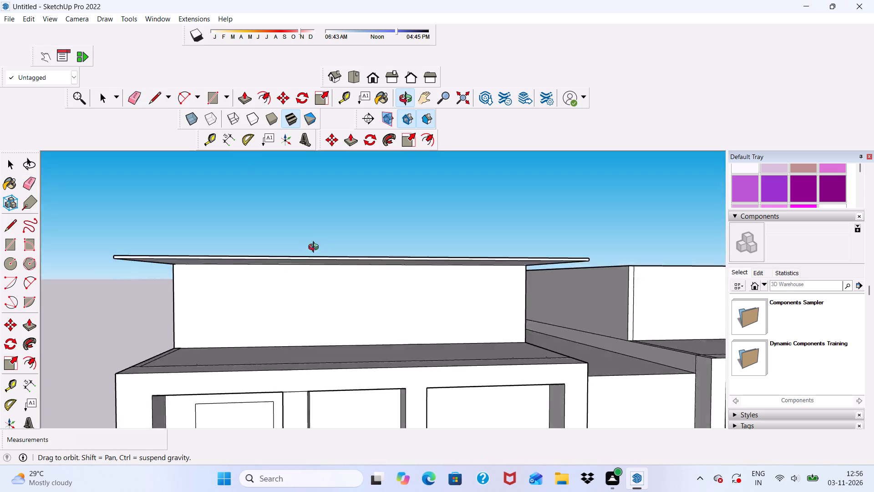
pyautogui.moveTo(315, 248); pyautogui.dragTo(318, 272, button='middle')
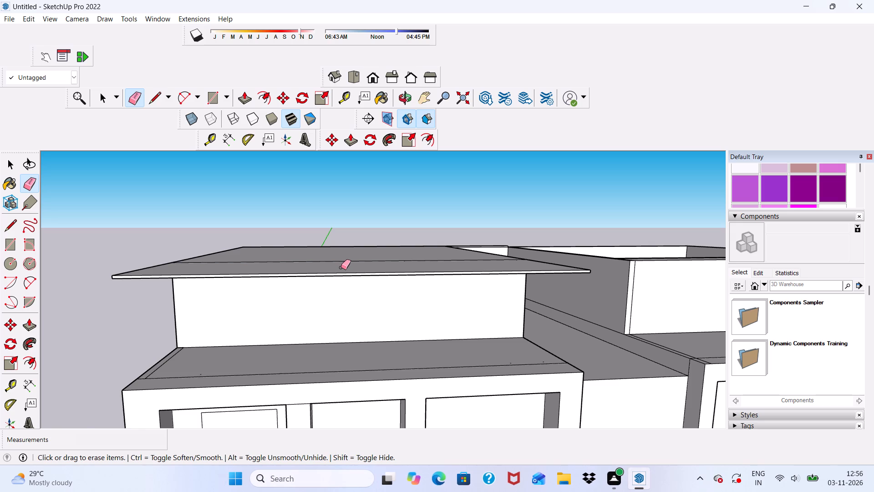
pyautogui.scroll(2, 353, 262)
pyautogui.moveTo(361, 271); pyautogui.dragTo(371, 322, button='middle')
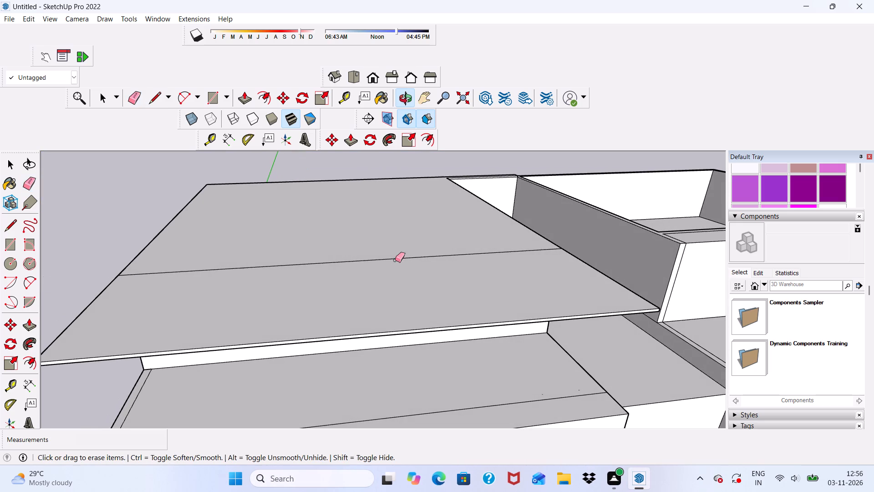
pyautogui.moveTo(405, 249); pyautogui.dragTo(406, 261)
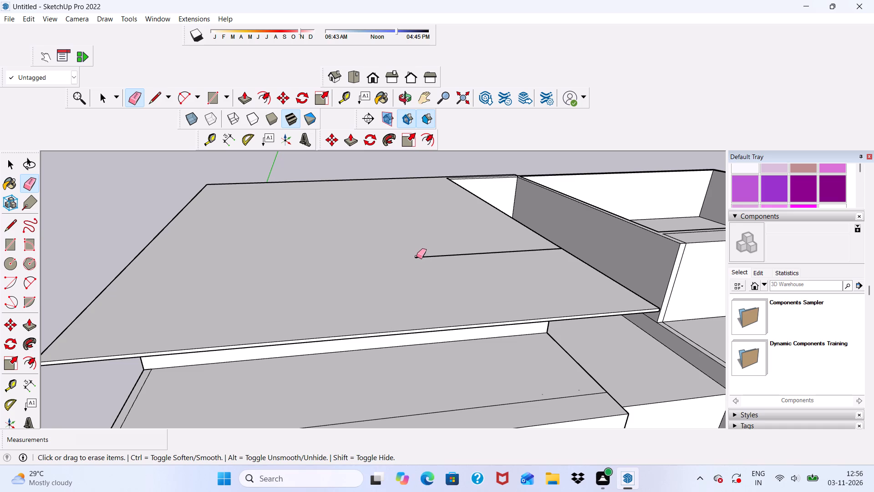
pyautogui.moveTo(460, 240); pyautogui.dragTo(455, 254)
pyautogui.doubleClick(455, 254)
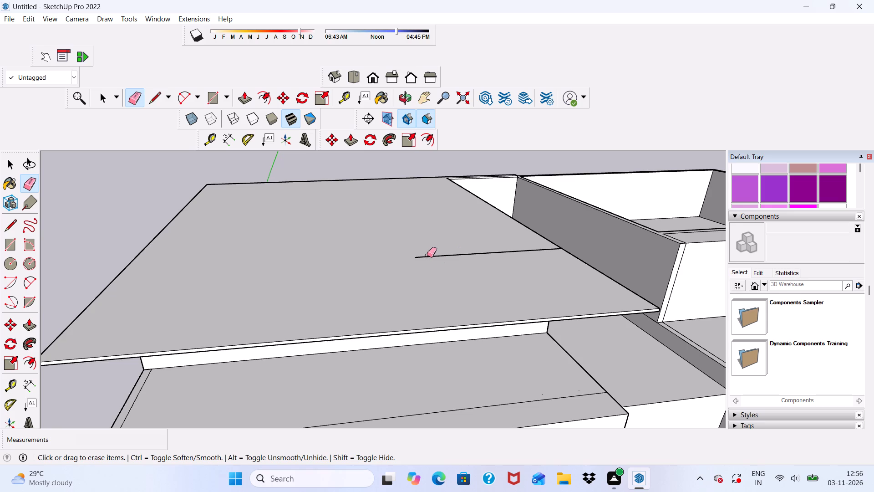
pyautogui.click(423, 256)
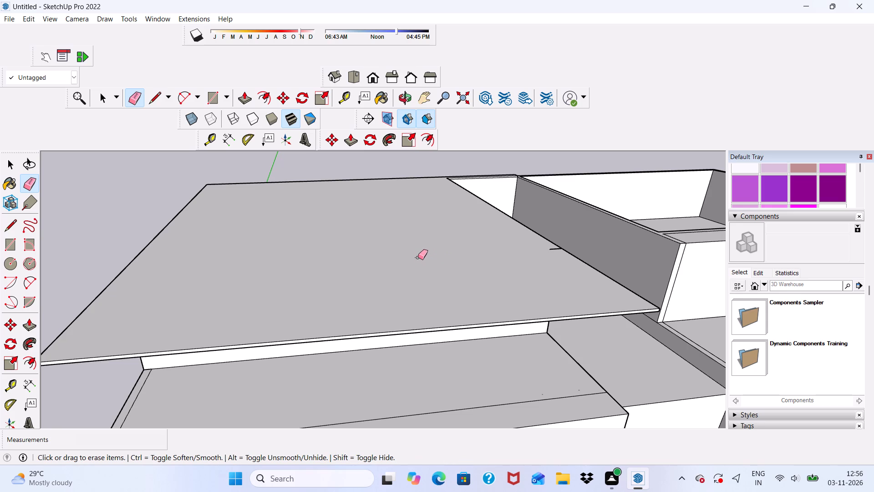
pyautogui.moveTo(417, 254); pyautogui.dragTo(415, 259)
pyautogui.scroll(-4, 410, 256)
pyautogui.scroll(10, 516, 257)
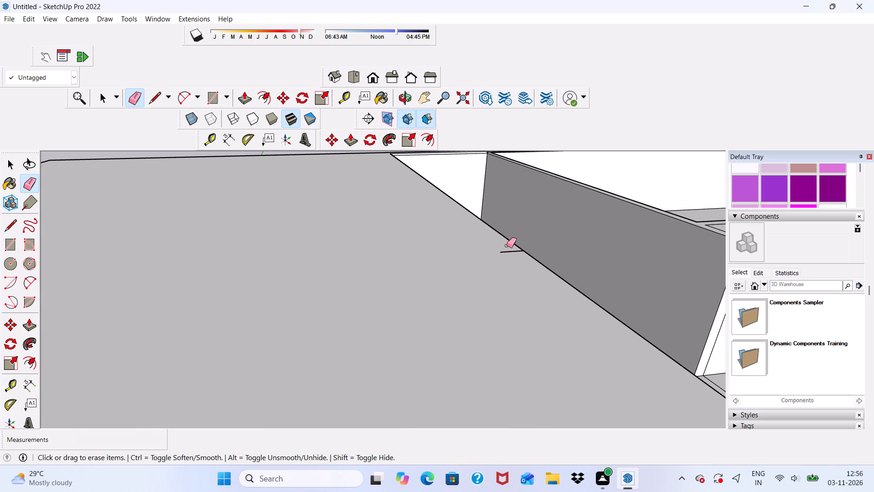
pyautogui.moveTo(506, 246); pyautogui.dragTo(506, 259)
pyautogui.moveTo(503, 248); pyautogui.dragTo(503, 257)
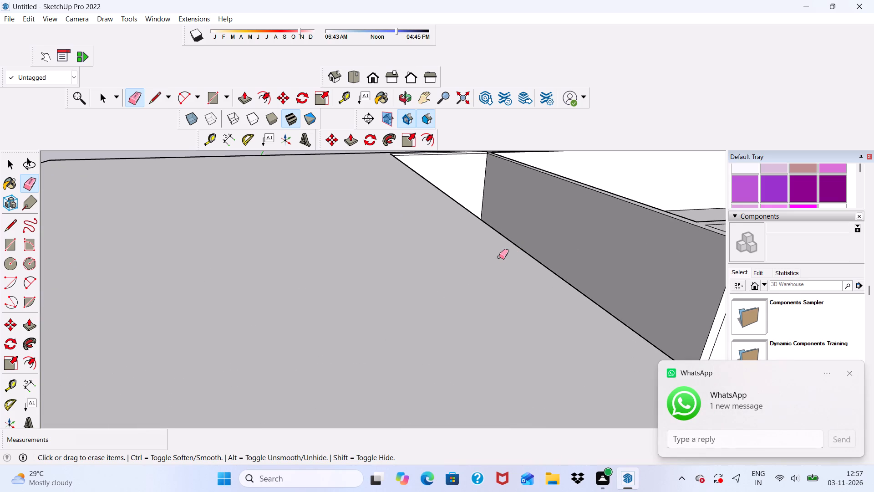
# Erase the tiny leftover line fragment on the first cover's top surface, near the side edge facing the neighbouring roof block.
pyautogui.scroll(-5, 498, 256)
pyautogui.scroll(-2, 536, 222)
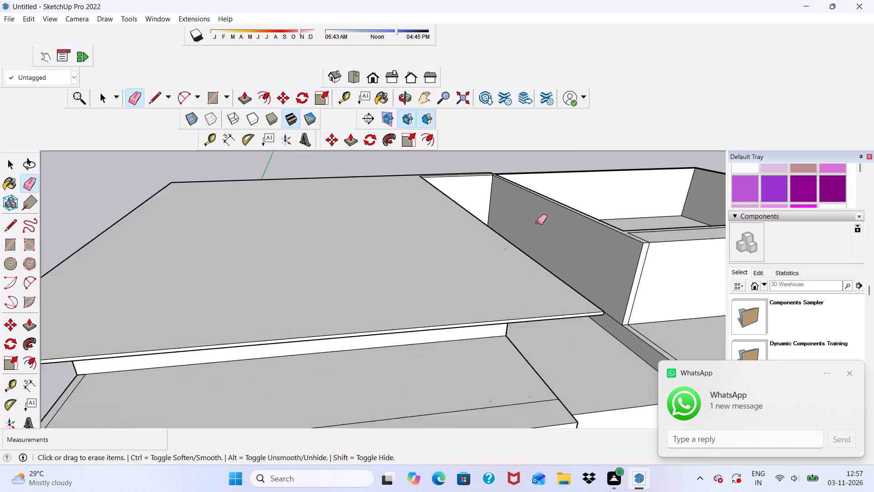
pyautogui.scroll(-3, 537, 222)
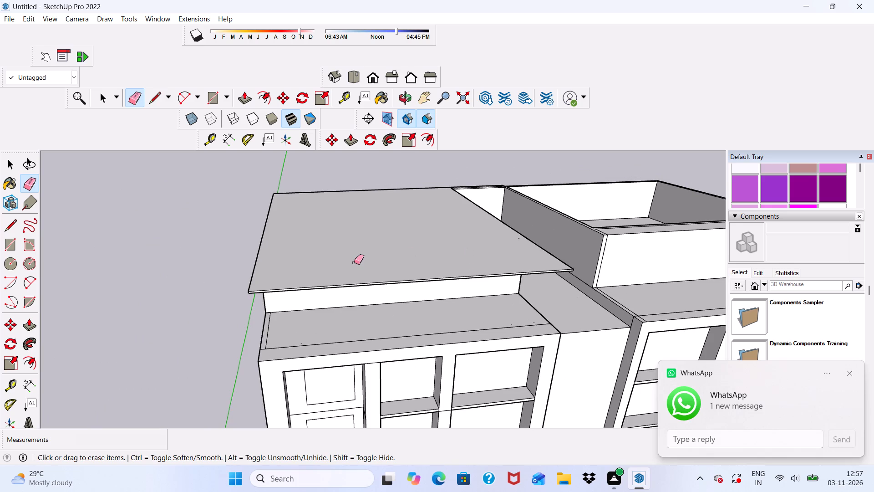
pyautogui.scroll(-3, 355, 264)
pyautogui.press('space')
pyautogui.scroll(2, 376, 225)
pyautogui.scroll(-3, 374, 238)
pyautogui.moveTo(383, 254); pyautogui.dragTo(389, 268, button='middle')
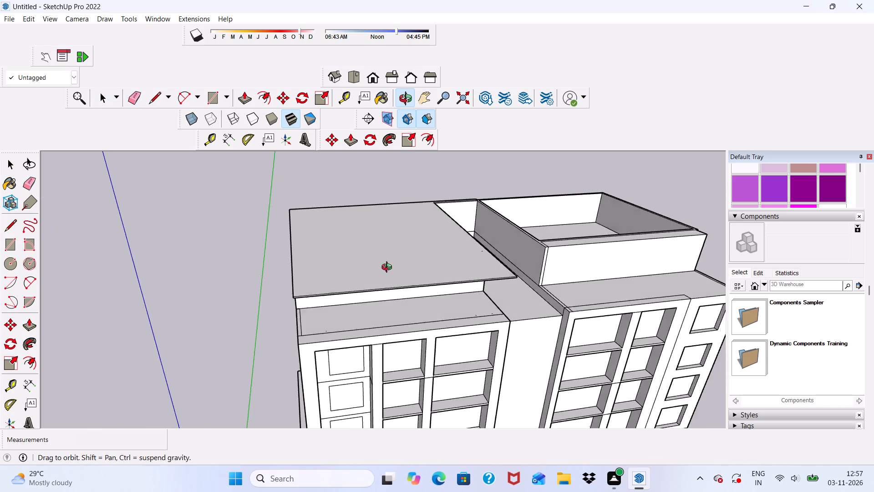
pyautogui.moveTo(389, 268); pyautogui.dragTo(367, 292, button='middle')
pyautogui.scroll(1, 474, 290)
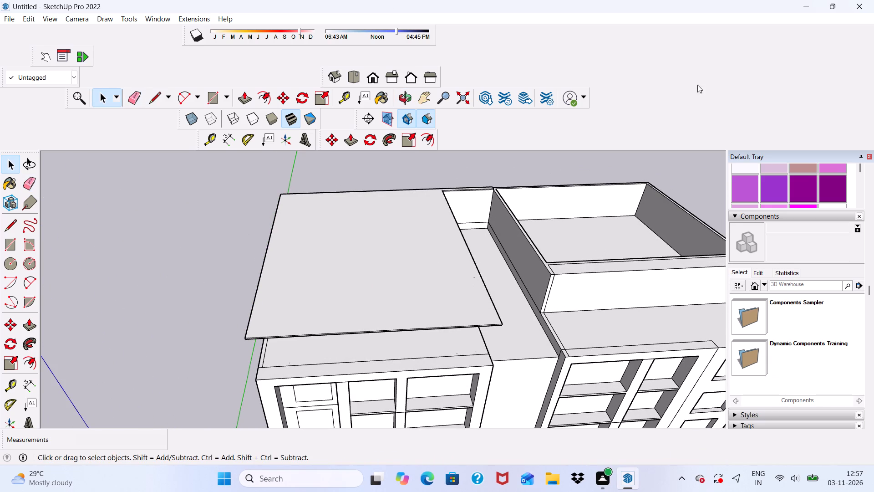
pyautogui.click(134, 101)
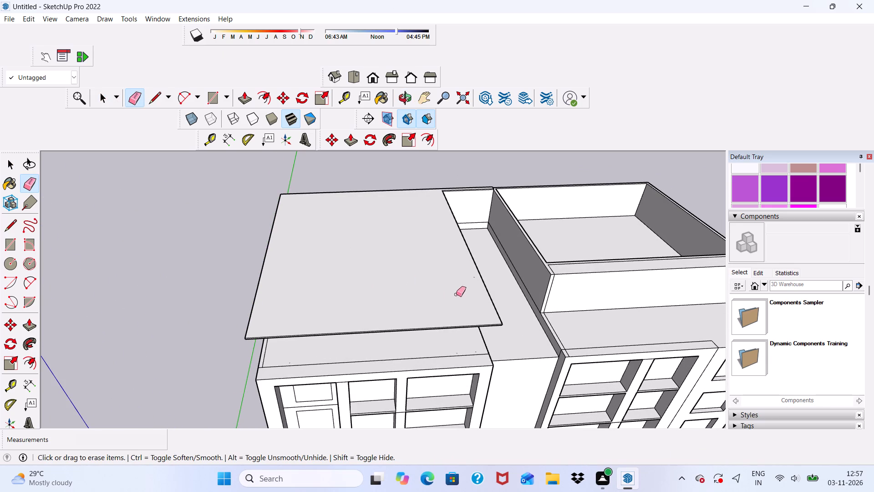
pyautogui.scroll(5, 473, 277)
pyautogui.moveTo(475, 277); pyautogui.dragTo(476, 291)
pyautogui.moveTo(476, 277); pyautogui.dragTo(478, 295)
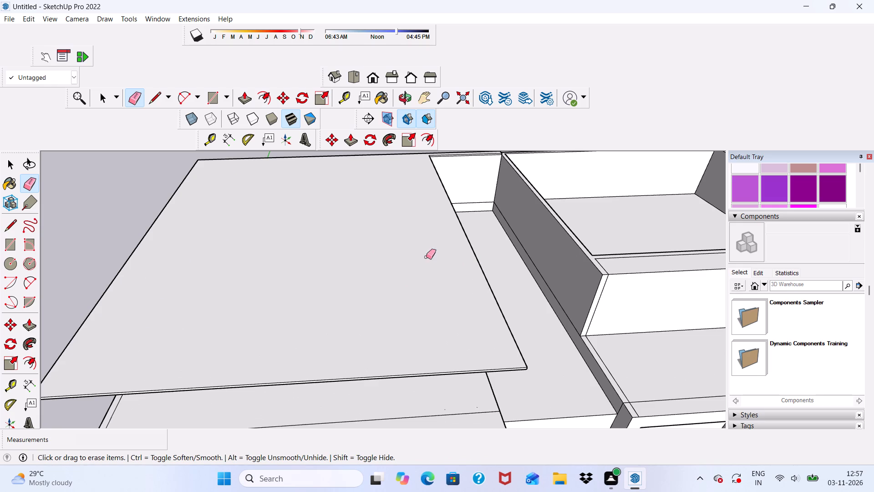
pyautogui.scroll(-11, 427, 254)
pyautogui.press('space')
pyautogui.scroll(6, 488, 215)
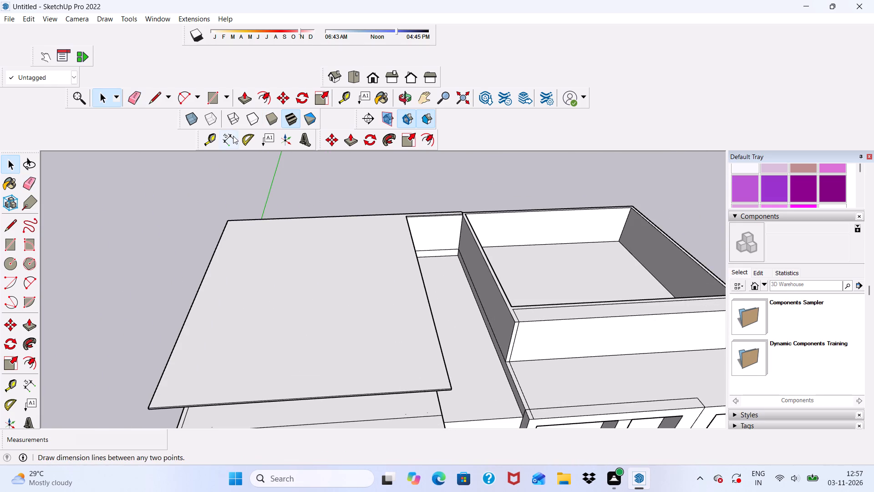
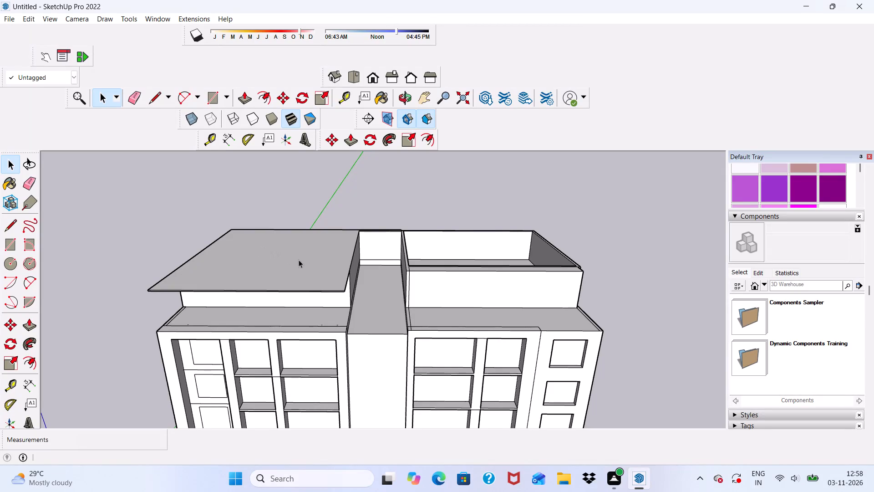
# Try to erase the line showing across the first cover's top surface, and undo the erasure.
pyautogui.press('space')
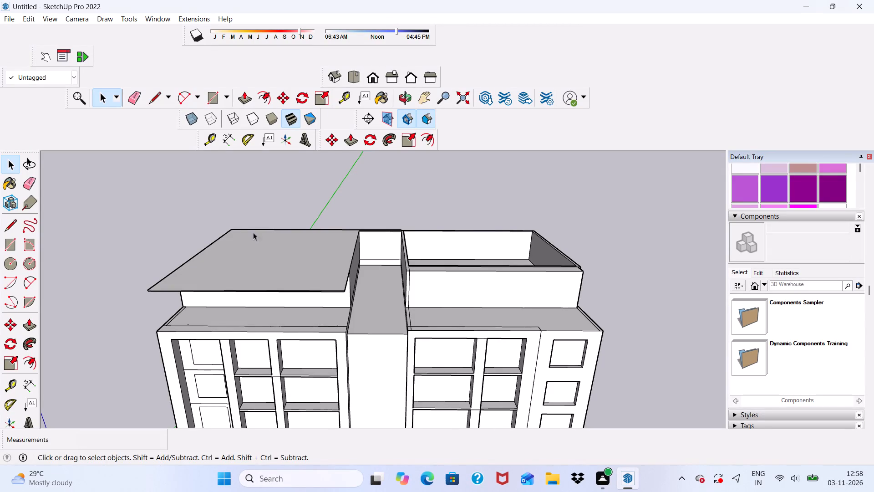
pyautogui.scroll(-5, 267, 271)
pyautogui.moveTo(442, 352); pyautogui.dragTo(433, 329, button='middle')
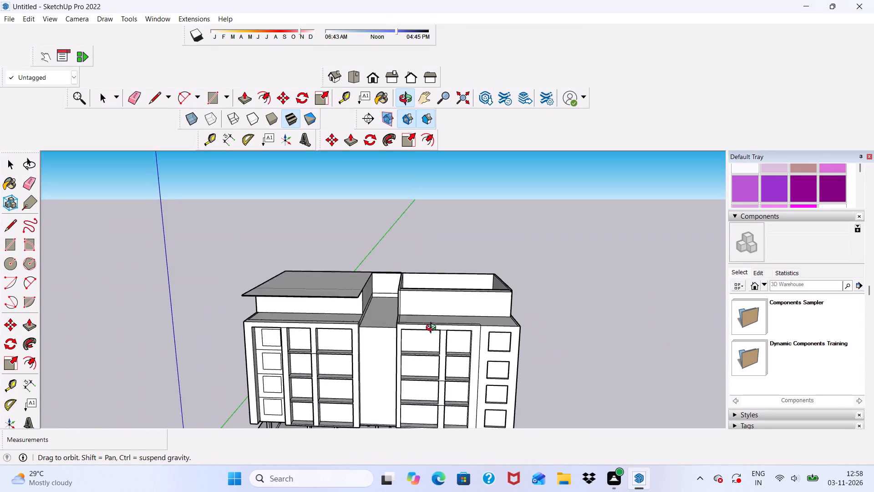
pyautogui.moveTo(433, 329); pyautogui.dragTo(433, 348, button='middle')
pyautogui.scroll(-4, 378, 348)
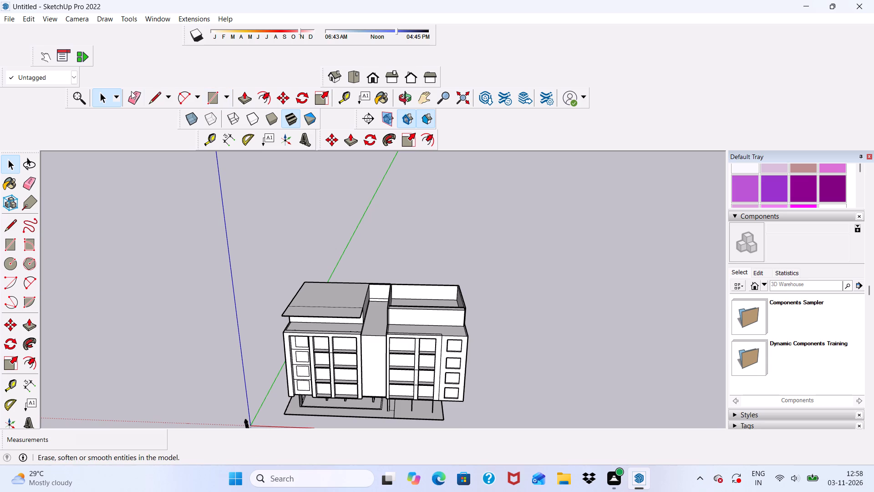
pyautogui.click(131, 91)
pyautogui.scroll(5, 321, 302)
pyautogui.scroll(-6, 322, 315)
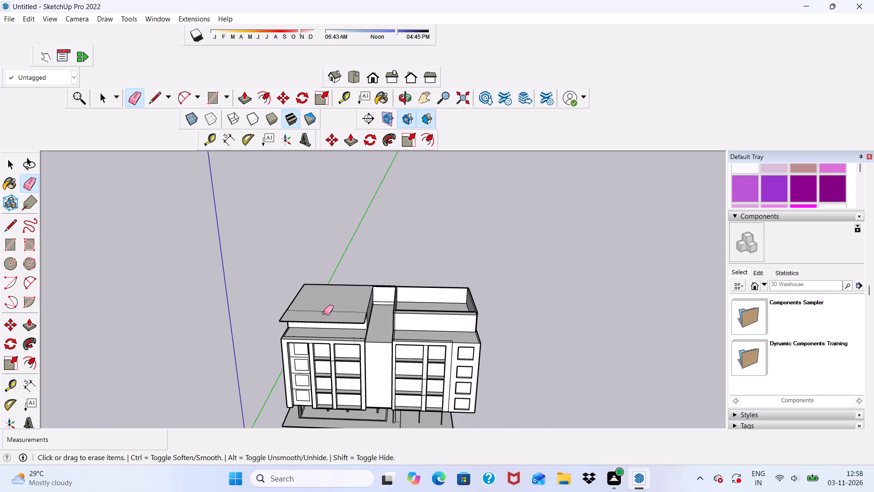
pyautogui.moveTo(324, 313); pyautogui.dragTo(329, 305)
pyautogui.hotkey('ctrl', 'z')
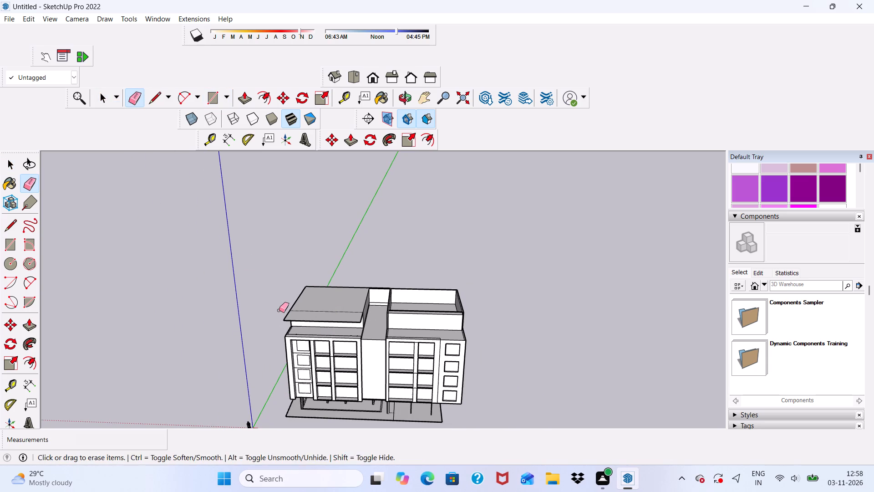
# Draw a rectangle about 42' by 34' 10" over the open second roof block, starting at its rear corner beside the walkway.
pyautogui.moveTo(332, 324); pyautogui.dragTo(390, 336, button='middle')
pyautogui.moveTo(378, 326); pyautogui.dragTo(277, 318, button='middle')
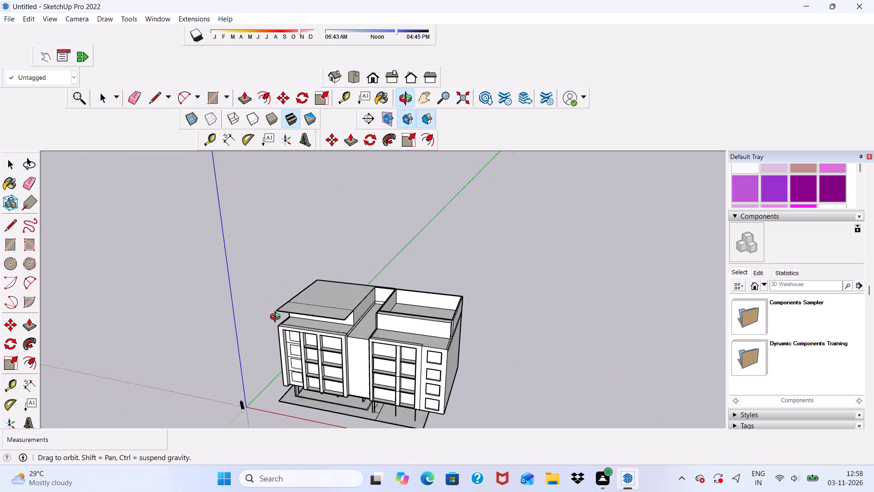
pyautogui.moveTo(277, 318); pyautogui.dragTo(337, 345, button='middle')
pyautogui.click(207, 102)
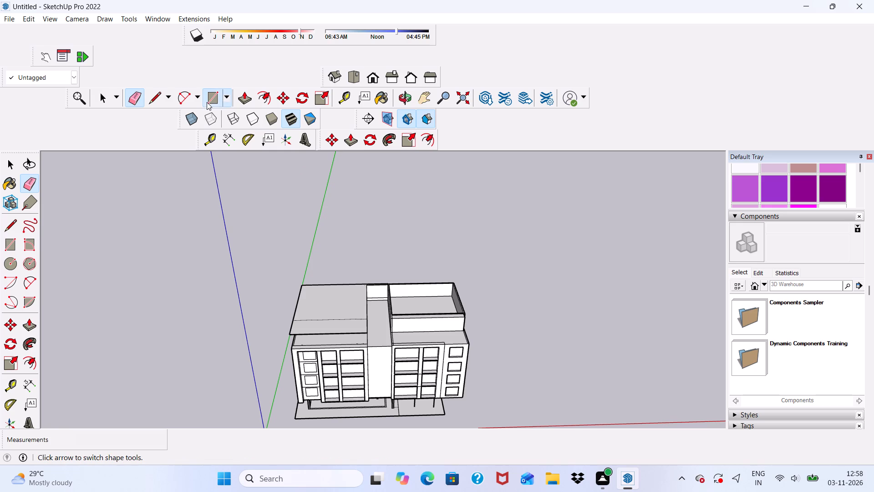
pyautogui.scroll(19, 367, 305)
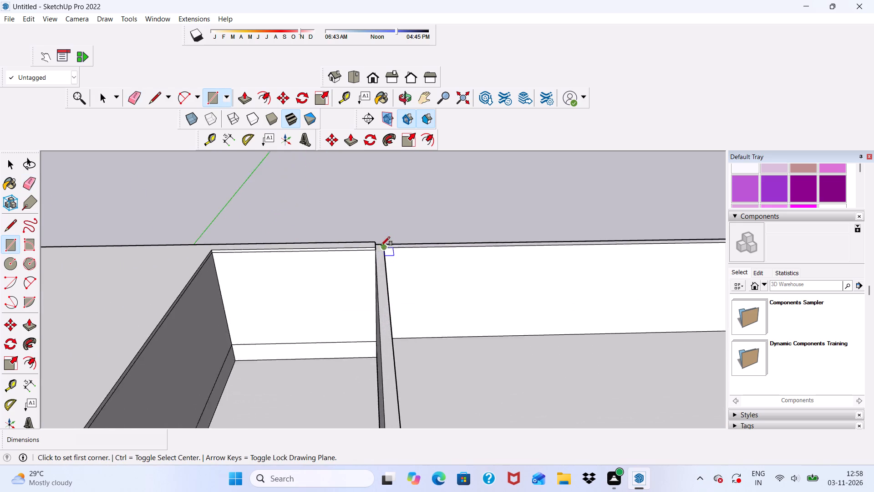
pyautogui.scroll(8, 381, 246)
pyautogui.moveTo(376, 255); pyautogui.dragTo(316, 269, button='middle')
pyautogui.scroll(4, 338, 269)
pyautogui.scroll(4, 417, 234)
pyautogui.scroll(-2, 339, 266)
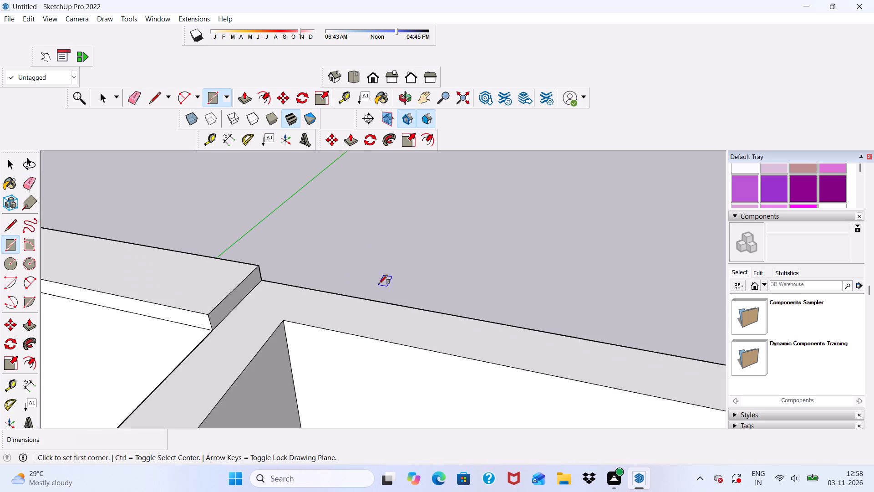
pyautogui.scroll(-1, 379, 284)
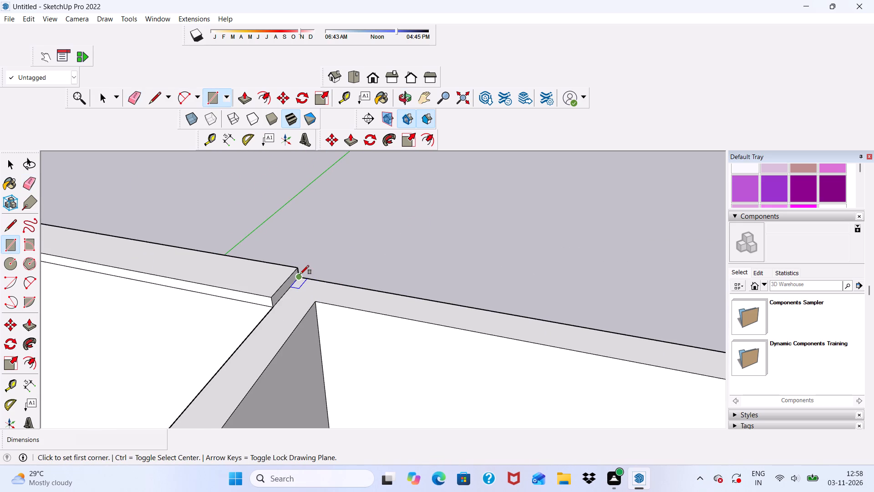
pyautogui.scroll(3, 286, 297)
pyautogui.click(301, 272)
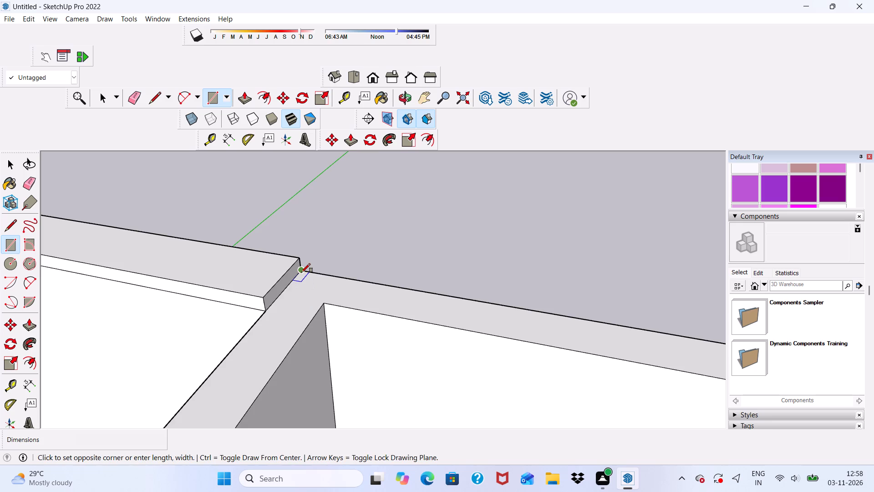
pyautogui.scroll(-12, 305, 288)
pyautogui.scroll(-1, 514, 272)
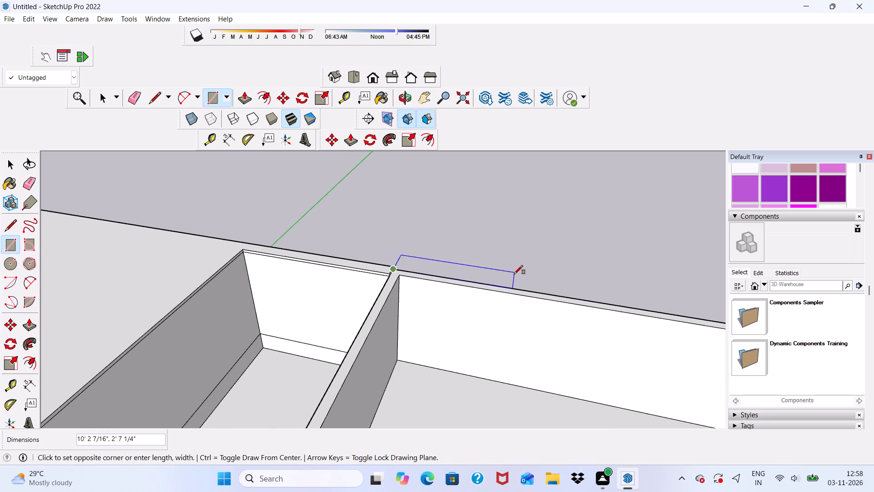
pyautogui.scroll(-9, 499, 266)
pyautogui.scroll(-4, 442, 365)
pyautogui.scroll(1, 529, 307)
pyautogui.scroll(-6, 540, 303)
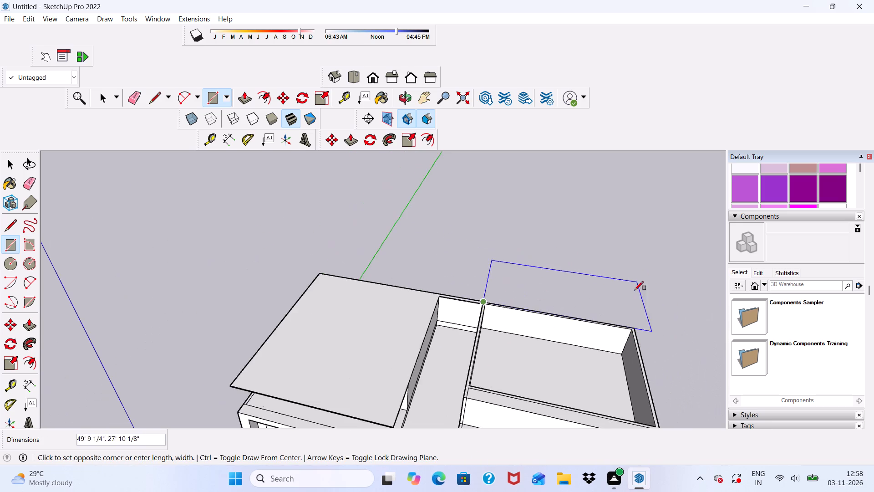
pyautogui.scroll(-3, 635, 290)
pyautogui.scroll(6, 520, 402)
pyautogui.scroll(-8, 648, 338)
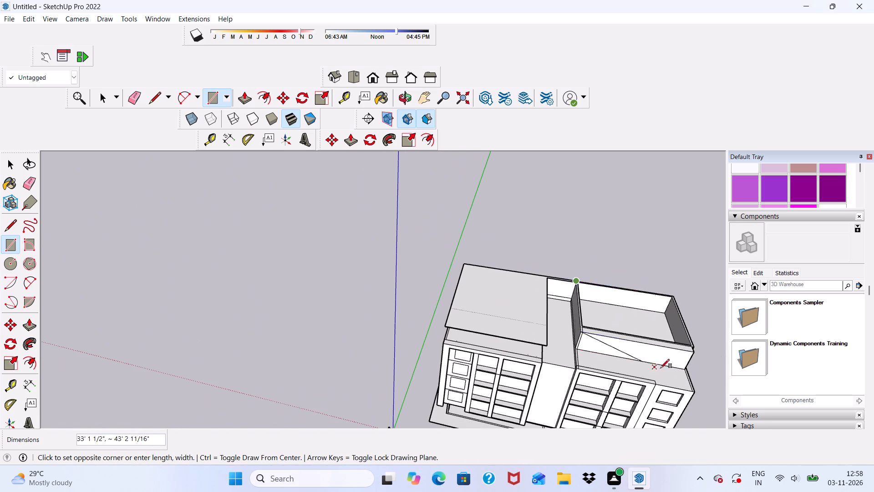
pyautogui.scroll(10, 676, 354)
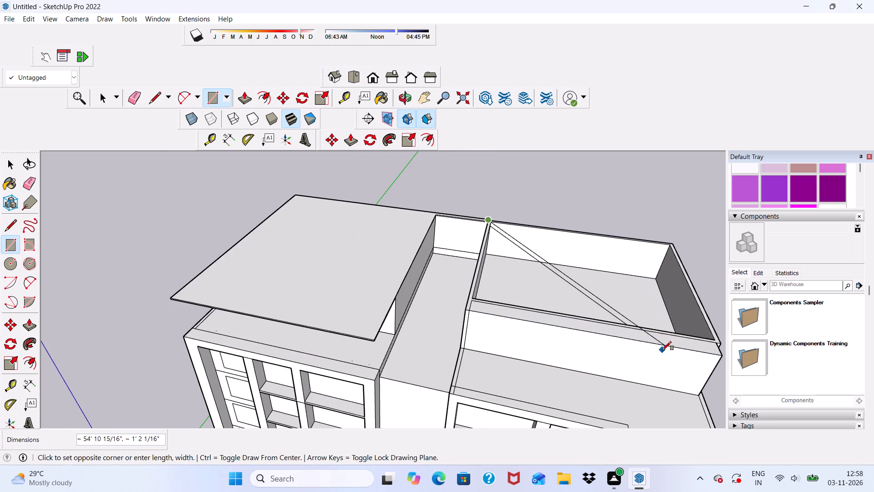
pyautogui.click(661, 348)
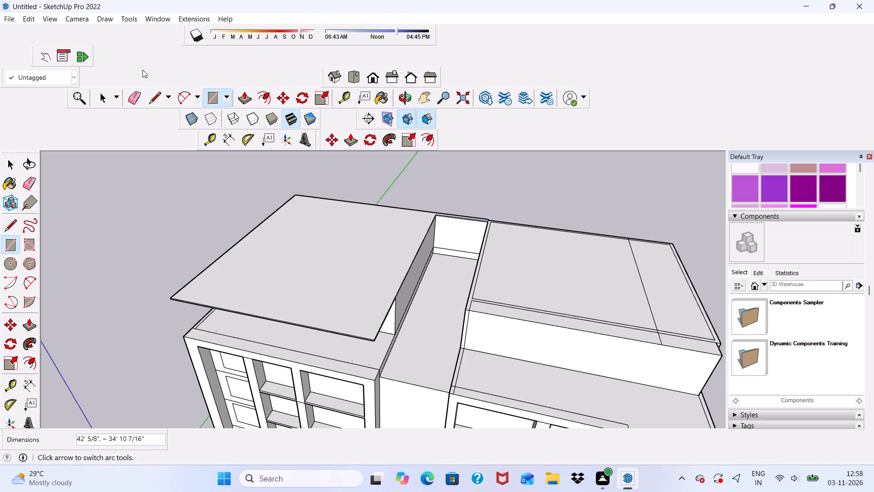
# Erase the line crossing the second roof block's new top face, including its short leftover piece at the front edge.
pyautogui.click(134, 98)
pyautogui.moveTo(620, 297); pyautogui.dragTo(639, 300)
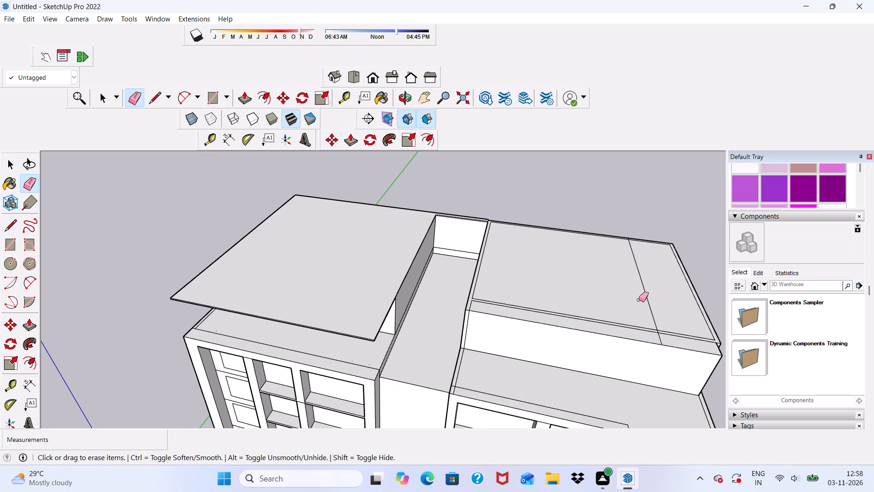
pyautogui.moveTo(639, 300); pyautogui.dragTo(658, 311)
pyautogui.moveTo(657, 341); pyautogui.dragTo(665, 341)
pyautogui.scroll(4, 662, 333)
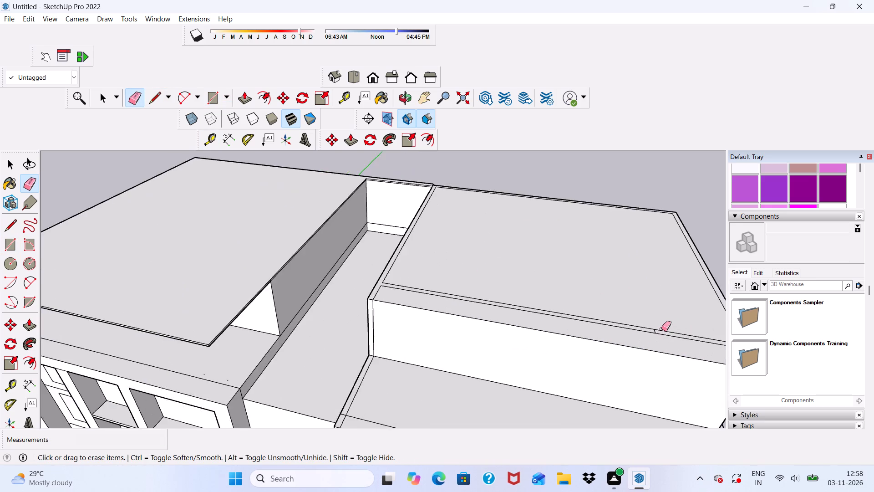
pyautogui.scroll(10, 661, 329)
pyautogui.moveTo(646, 335); pyautogui.dragTo(650, 334)
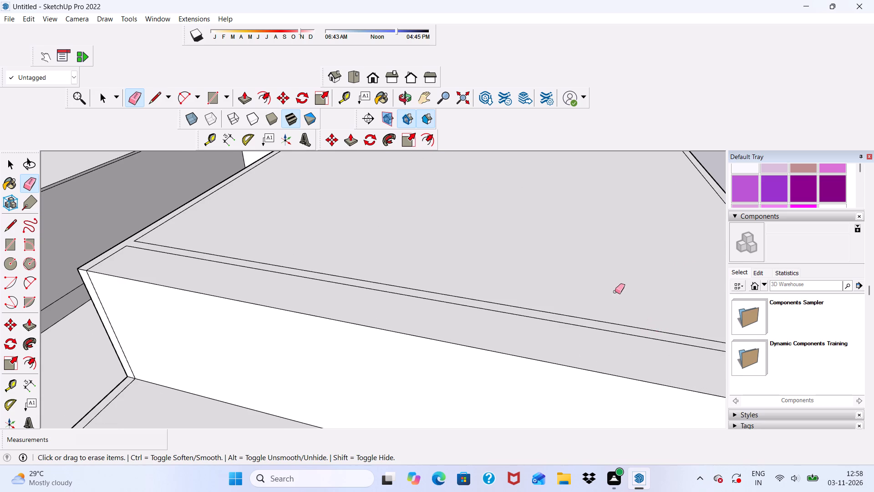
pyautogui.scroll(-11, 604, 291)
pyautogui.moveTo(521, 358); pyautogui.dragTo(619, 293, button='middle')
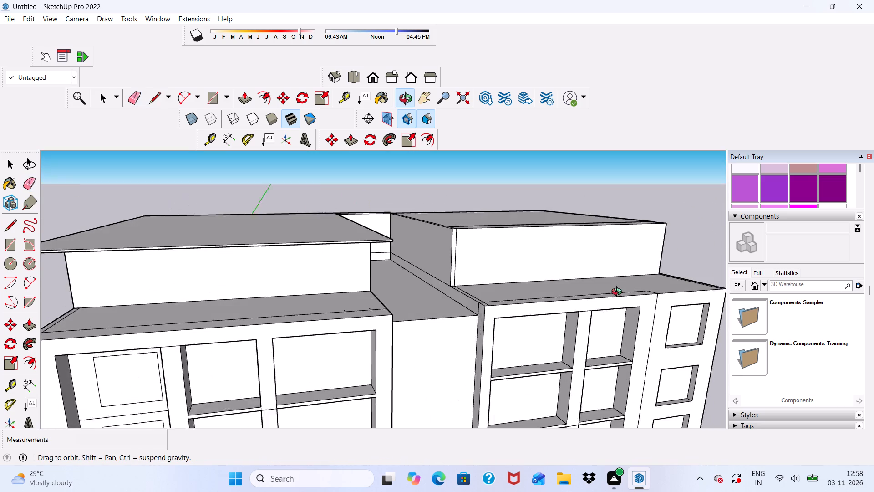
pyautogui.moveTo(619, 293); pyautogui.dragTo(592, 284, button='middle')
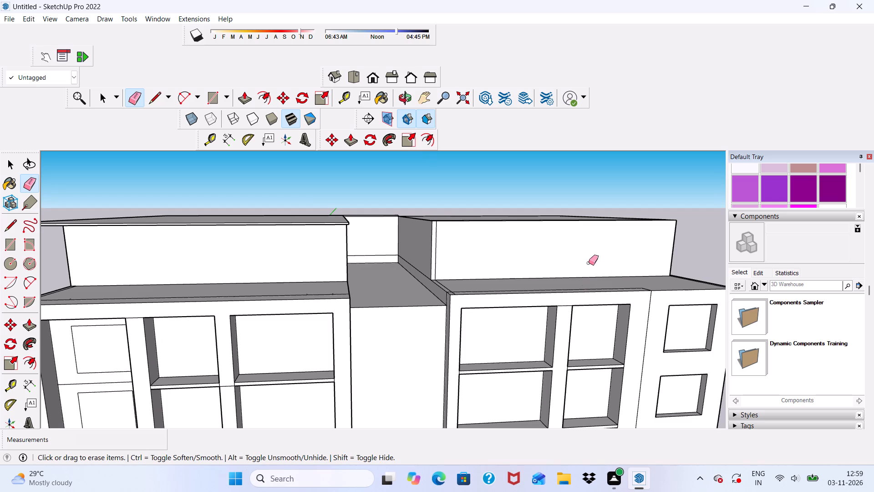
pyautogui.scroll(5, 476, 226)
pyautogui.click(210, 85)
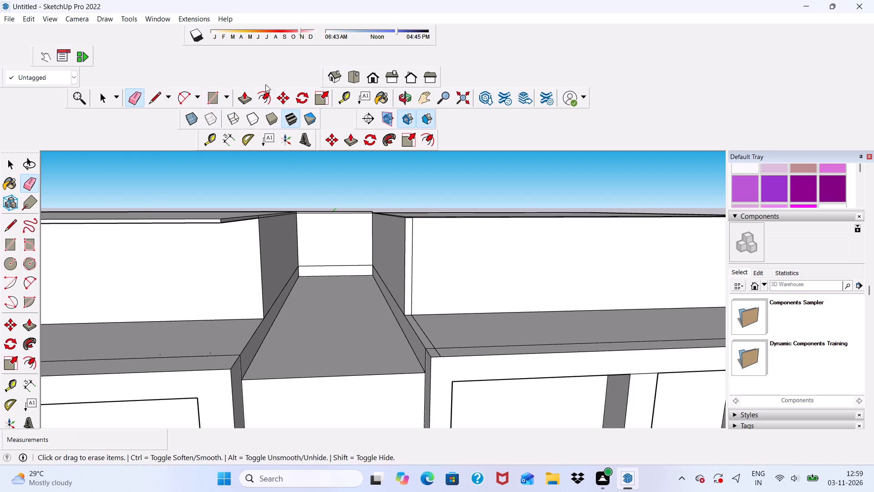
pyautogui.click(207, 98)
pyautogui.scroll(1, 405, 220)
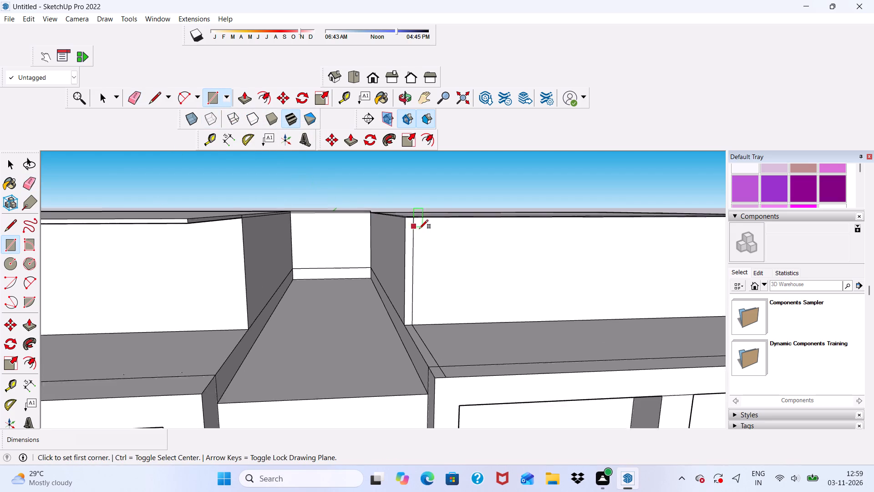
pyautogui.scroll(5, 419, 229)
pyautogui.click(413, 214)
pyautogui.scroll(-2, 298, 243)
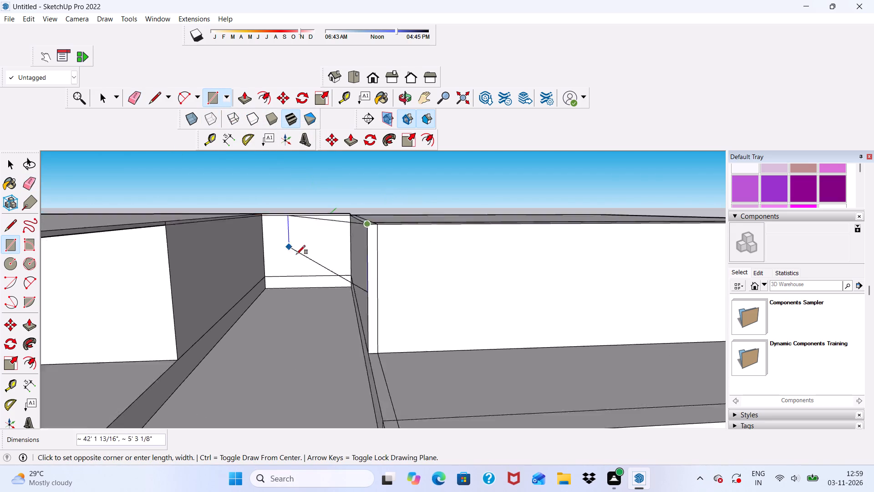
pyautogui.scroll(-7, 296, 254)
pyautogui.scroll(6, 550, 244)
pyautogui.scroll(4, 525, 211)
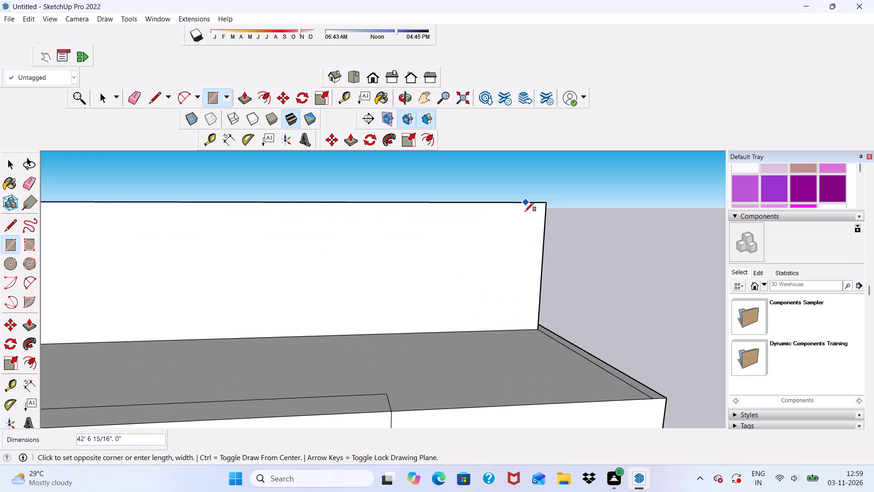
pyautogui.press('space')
# Push/Pull the front wall's narrow end face on the second roof block outward about 9" to meet the outer side wall.
pyautogui.moveTo(484, 212); pyautogui.dragTo(492, 211, button='middle')
pyautogui.scroll(-2, 451, 223)
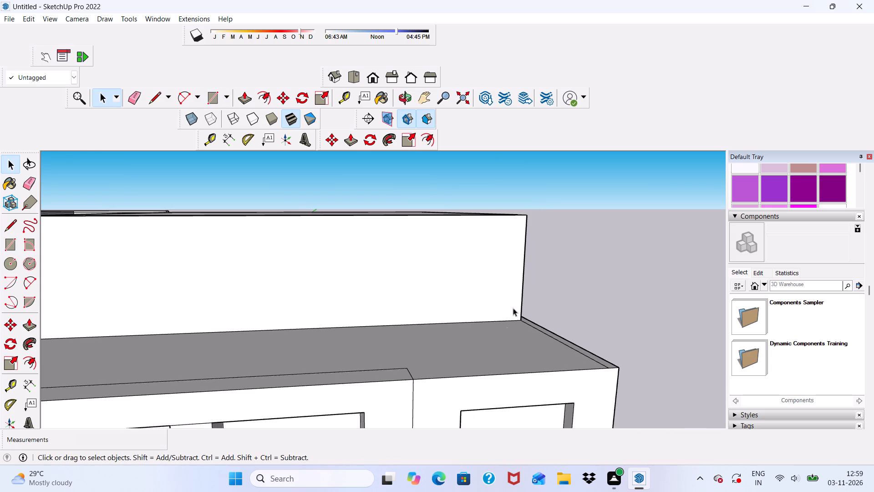
pyautogui.moveTo(442, 283); pyautogui.dragTo(434, 382, button='middle')
pyautogui.scroll(-4, 391, 281)
pyautogui.moveTo(452, 313); pyautogui.dragTo(434, 338, button='middle')
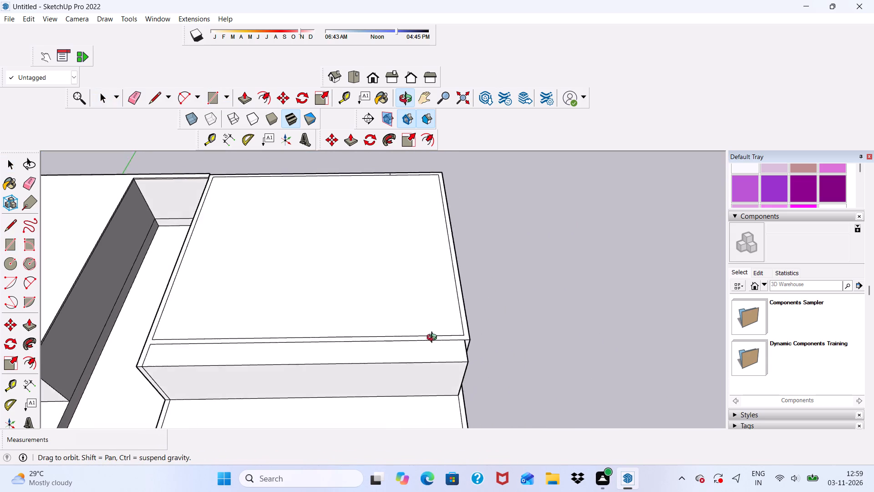
pyautogui.moveTo(434, 338); pyautogui.dragTo(383, 283, button='middle')
pyautogui.scroll(10, 396, 294)
pyautogui.doubleClick(416, 279)
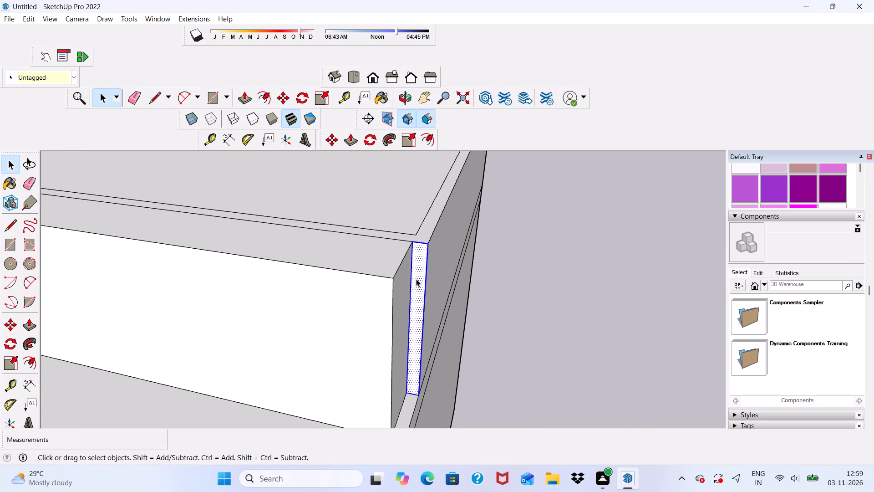
pyautogui.click(614, 275)
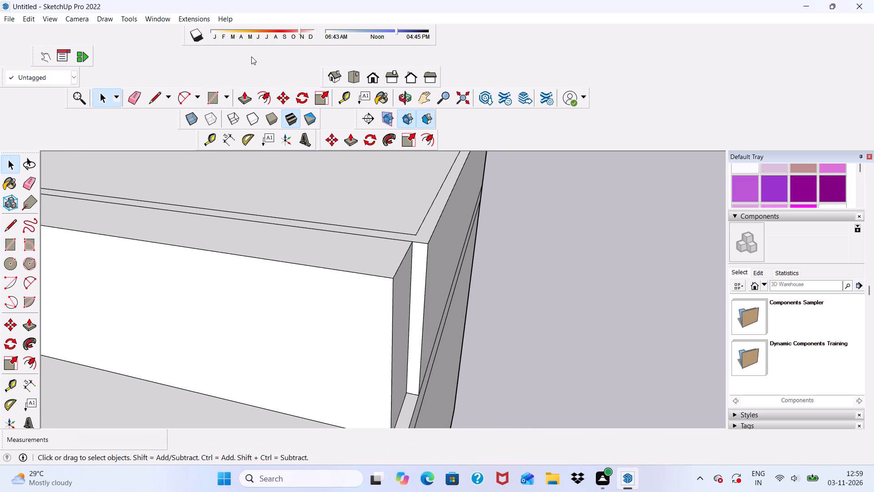
pyautogui.click(242, 93)
pyautogui.scroll(3, 407, 289)
pyautogui.click(407, 289)
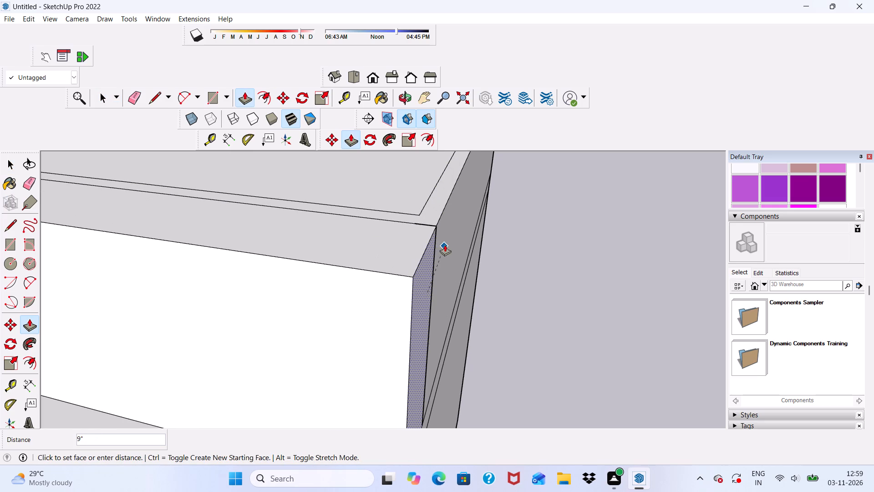
pyautogui.click(438, 208)
pyautogui.scroll(-5, 429, 215)
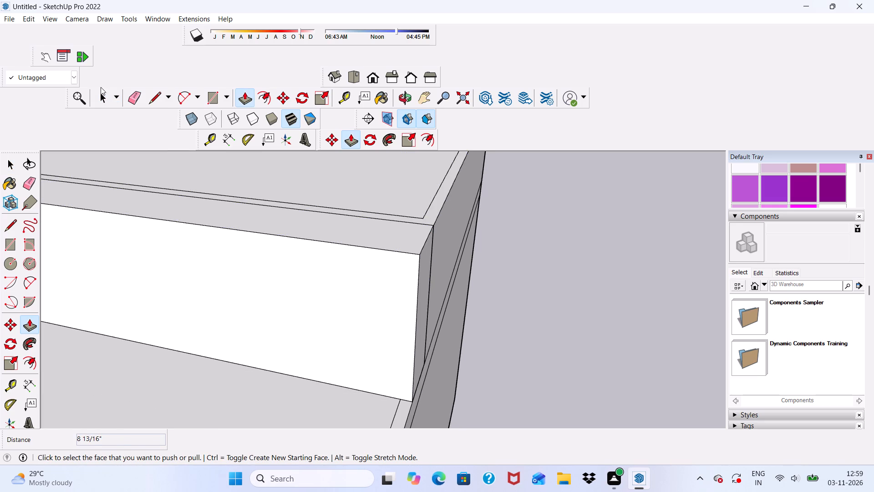
# Erase the inset outline lines on the second roof block's top along its front, outer side and walkway edges.
pyautogui.click(138, 94)
pyautogui.moveTo(218, 196); pyautogui.dragTo(234, 202)
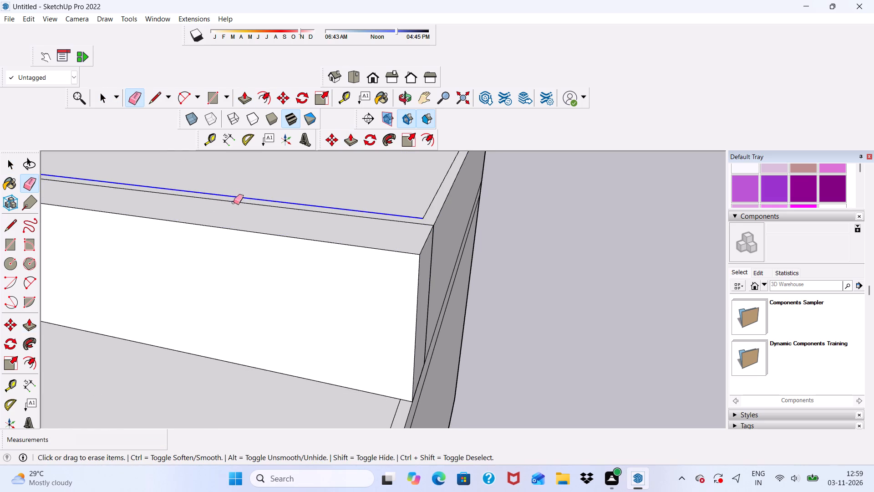
pyautogui.moveTo(234, 202); pyautogui.dragTo(249, 212)
pyautogui.moveTo(434, 194); pyautogui.dragTo(444, 196)
pyautogui.scroll(-7, 446, 184)
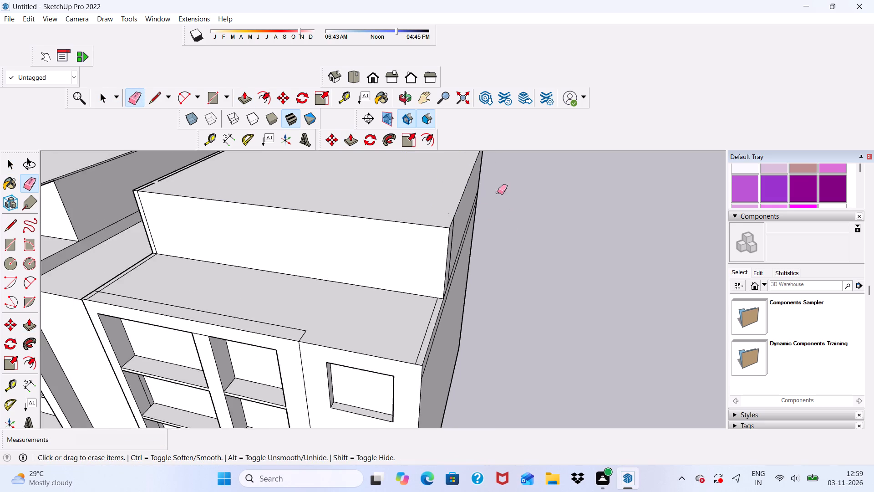
pyautogui.scroll(-10, 498, 192)
pyautogui.scroll(20, 353, 201)
pyautogui.scroll(4, 353, 201)
pyautogui.moveTo(369, 236); pyautogui.dragTo(371, 251)
pyautogui.moveTo(287, 317); pyautogui.dragTo(292, 327)
pyautogui.moveTo(292, 327); pyautogui.dragTo(302, 348)
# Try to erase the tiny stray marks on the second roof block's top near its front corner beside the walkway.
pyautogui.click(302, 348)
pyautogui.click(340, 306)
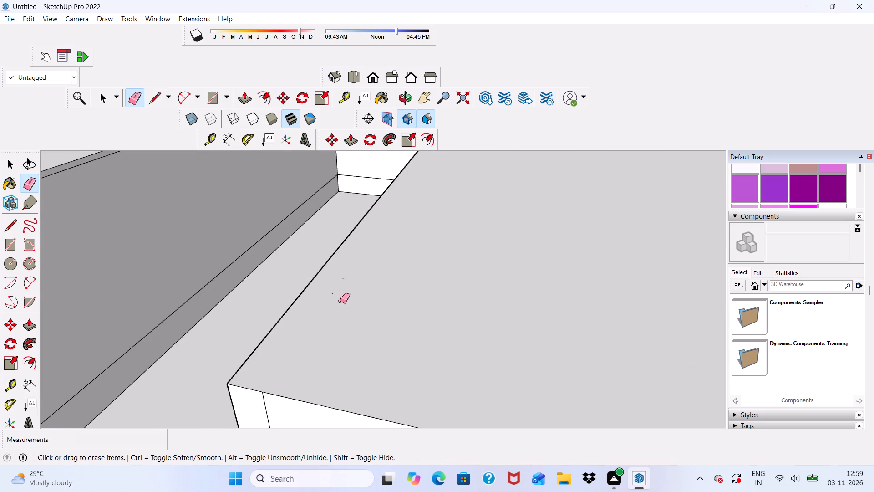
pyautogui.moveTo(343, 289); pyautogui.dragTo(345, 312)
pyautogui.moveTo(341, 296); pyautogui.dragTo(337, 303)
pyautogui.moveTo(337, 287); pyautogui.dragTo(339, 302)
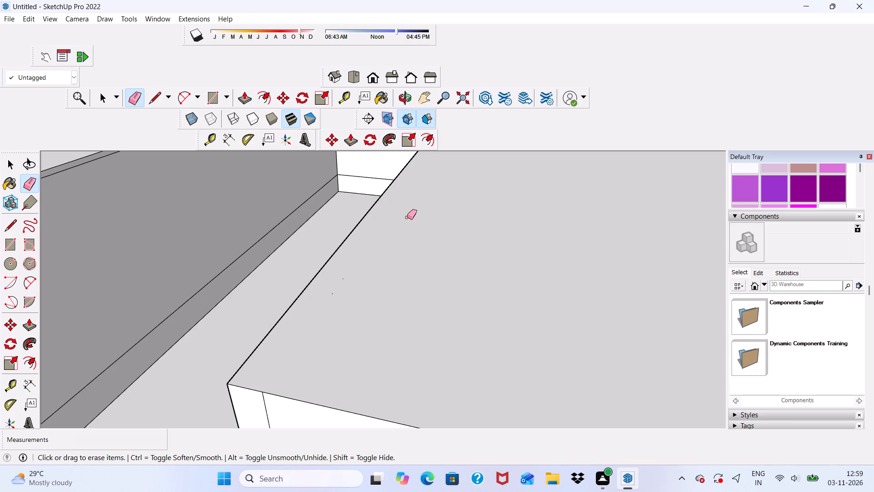
# Push/Pull the second roof block's top face up 3" to form its roof slab.
pyautogui.scroll(-3, 388, 273)
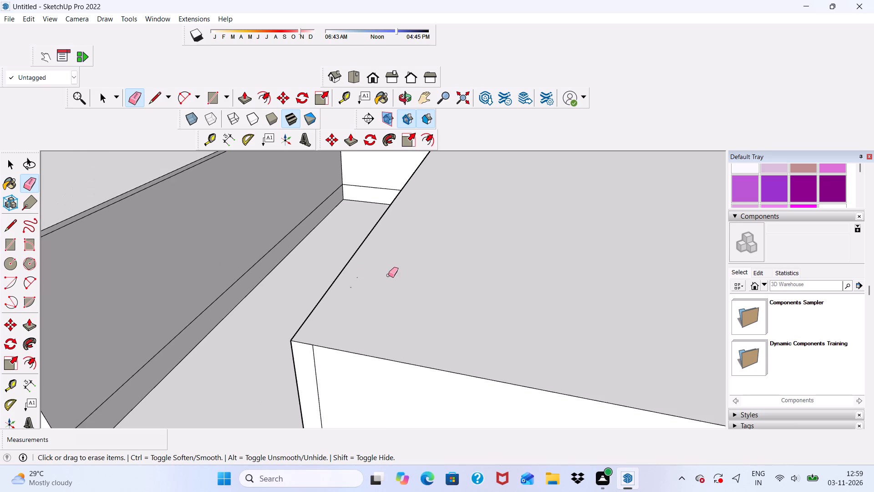
pyautogui.scroll(-7, 388, 275)
pyautogui.moveTo(372, 373); pyautogui.dragTo(442, 322, button='middle')
pyautogui.scroll(-6, 384, 330)
pyautogui.press('space')
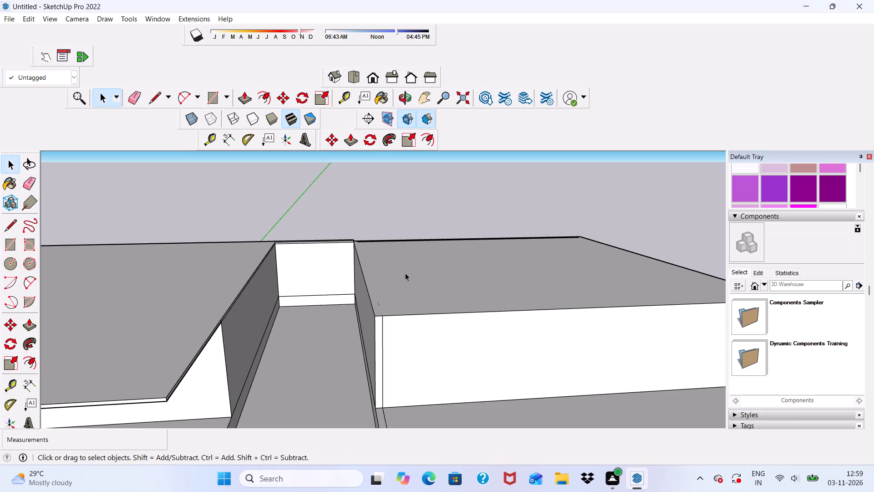
pyautogui.scroll(1, 405, 275)
pyautogui.click(404, 277)
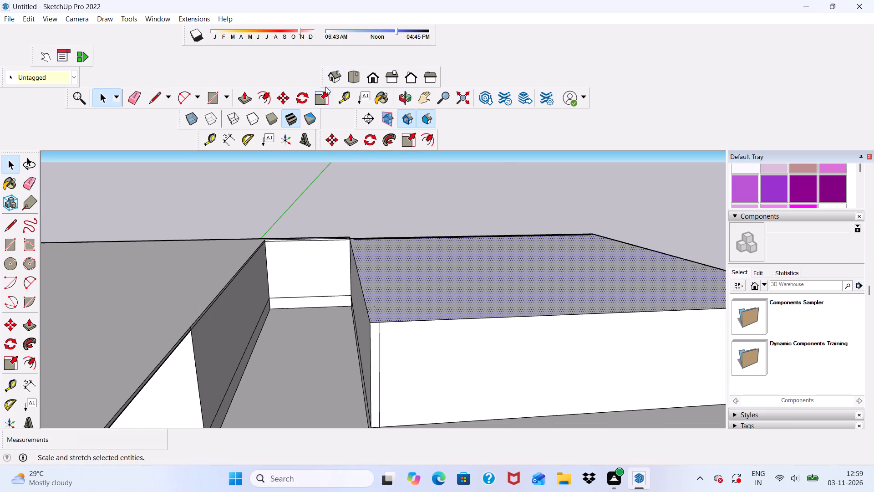
pyautogui.click(238, 97)
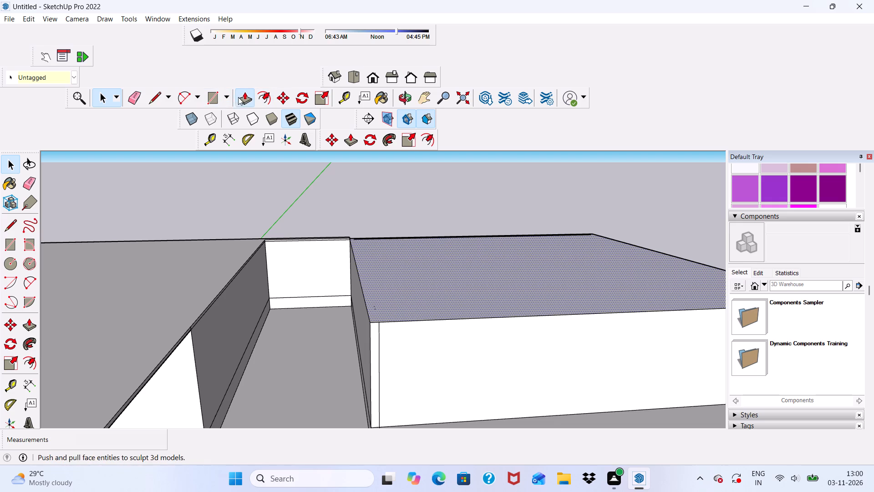
pyautogui.scroll(1, 447, 302)
pyautogui.click(449, 303)
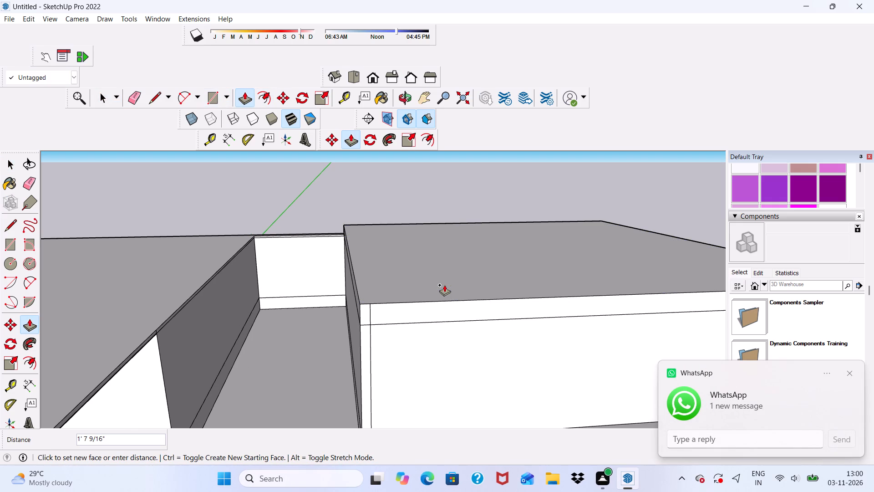
pyautogui.press('1')
pyautogui.press('BackSpace')
pyautogui.press('3')
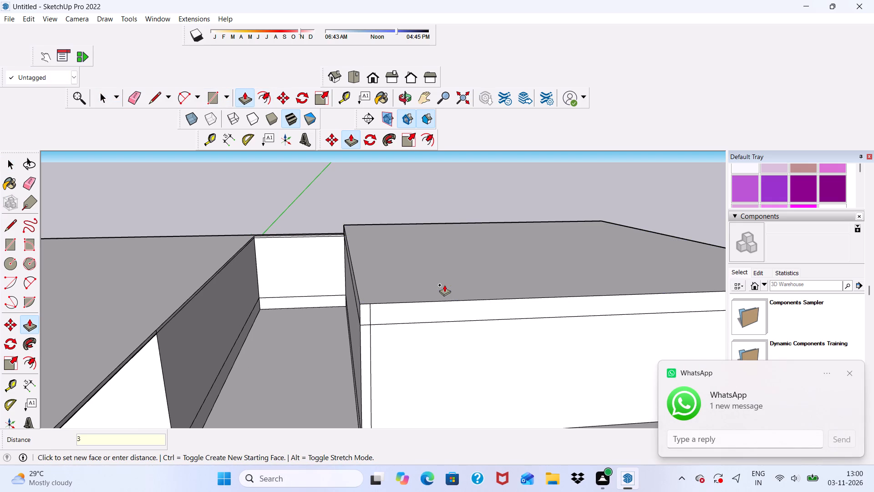
pyautogui.hotkey('shift', '"')
pyautogui.press('Return')
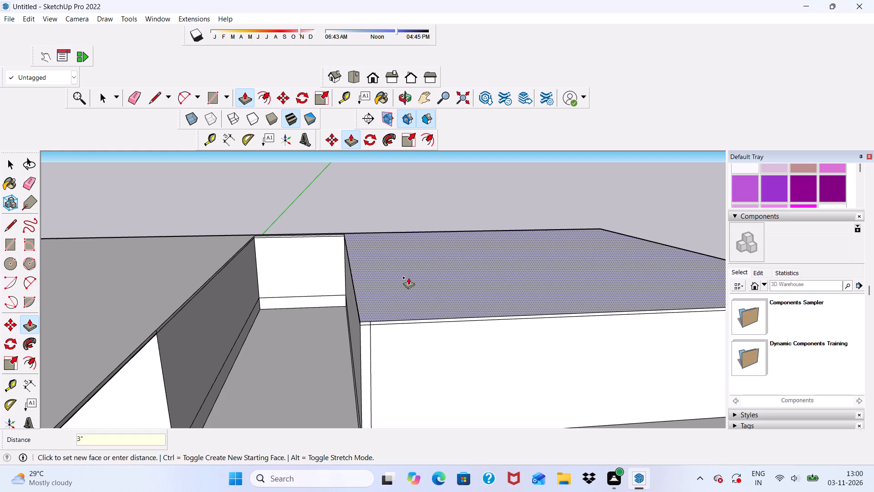
pyautogui.scroll(-1, 404, 323)
pyautogui.scroll(-7, 381, 215)
pyautogui.press('space')
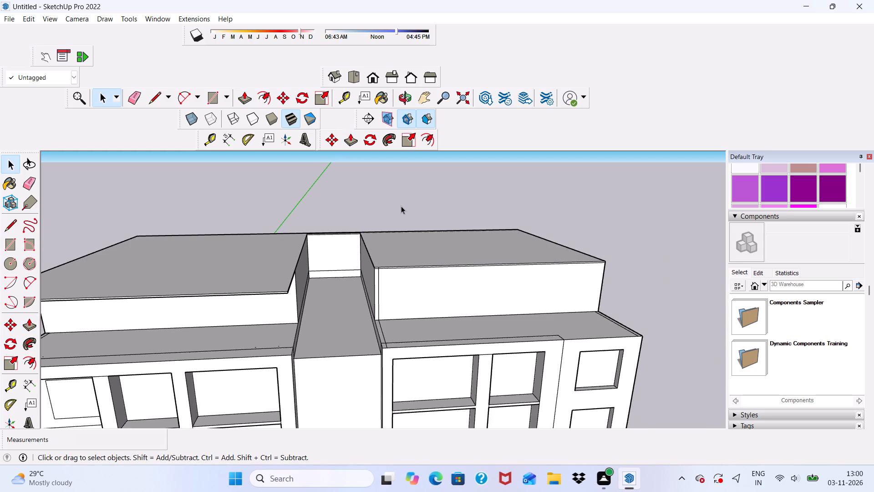
# Erase the short vertical line crossing the 3" slab band on the second roof block's front, near the walkway corner.
pyautogui.moveTo(401, 211); pyautogui.dragTo(437, 287, button='middle')
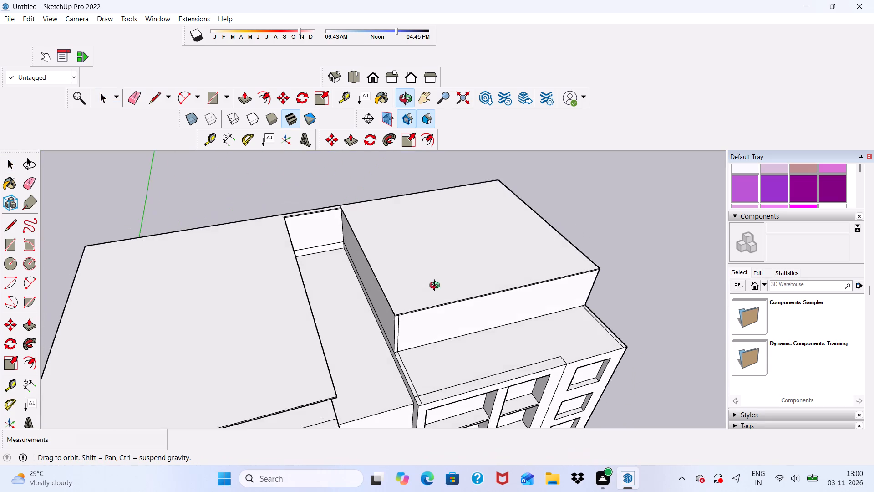
pyautogui.moveTo(437, 287); pyautogui.dragTo(438, 315, button='middle')
pyautogui.scroll(-4, 417, 271)
pyautogui.moveTo(420, 296); pyautogui.dragTo(397, 225, button='middle')
pyautogui.scroll(6, 397, 226)
pyautogui.moveTo(435, 307); pyautogui.dragTo(374, 275, button='middle')
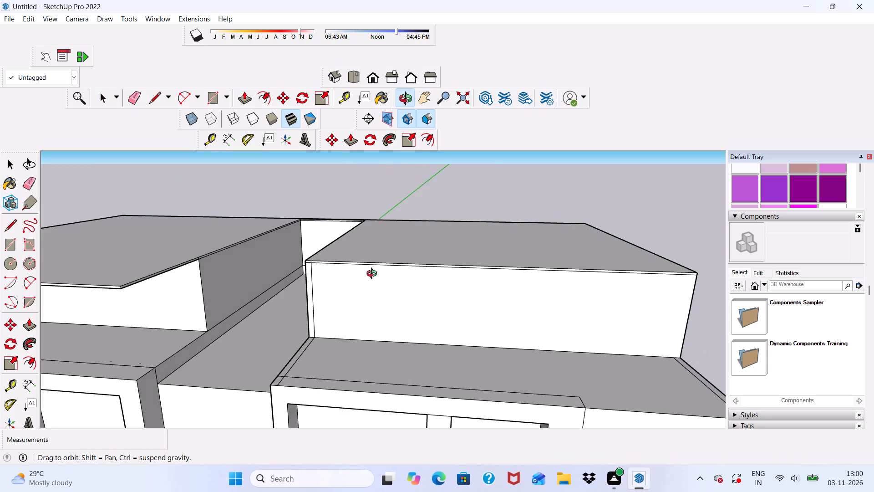
pyautogui.moveTo(374, 275); pyautogui.dragTo(410, 345, button='middle')
pyautogui.moveTo(392, 348); pyautogui.dragTo(379, 217, button='middle')
pyautogui.scroll(4, 379, 217)
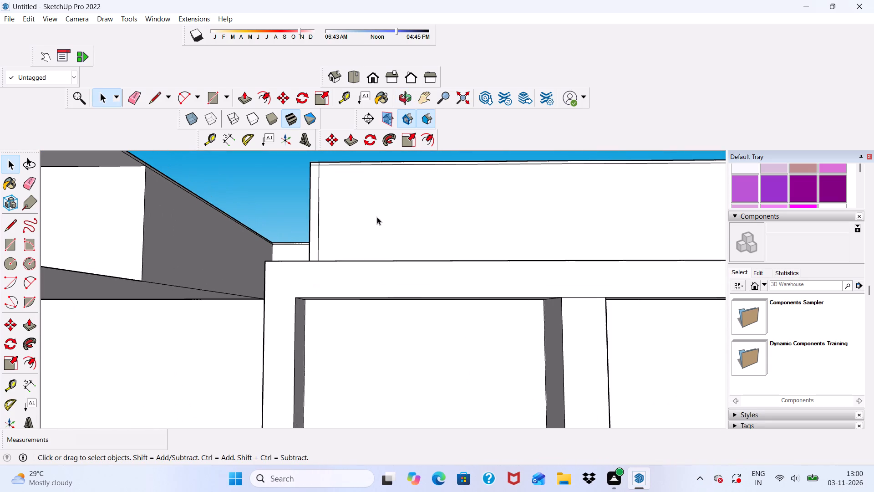
pyautogui.scroll(-2, 367, 234)
pyautogui.scroll(-3, 403, 247)
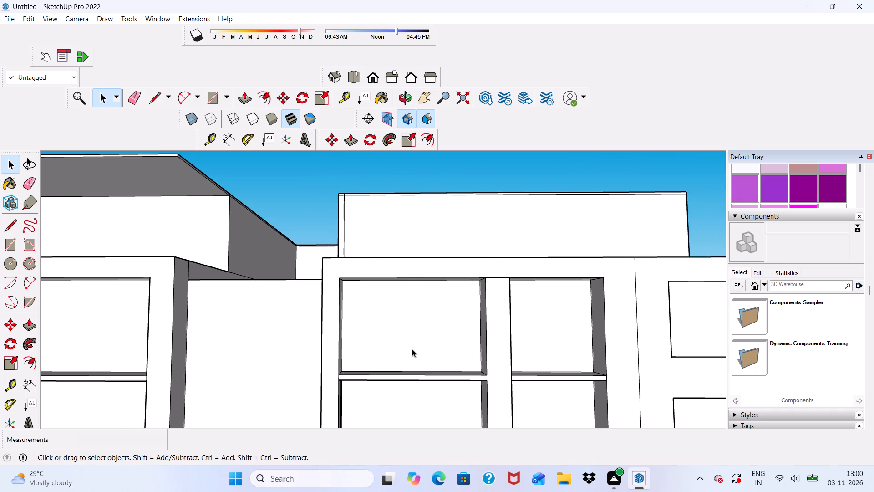
pyautogui.click(132, 96)
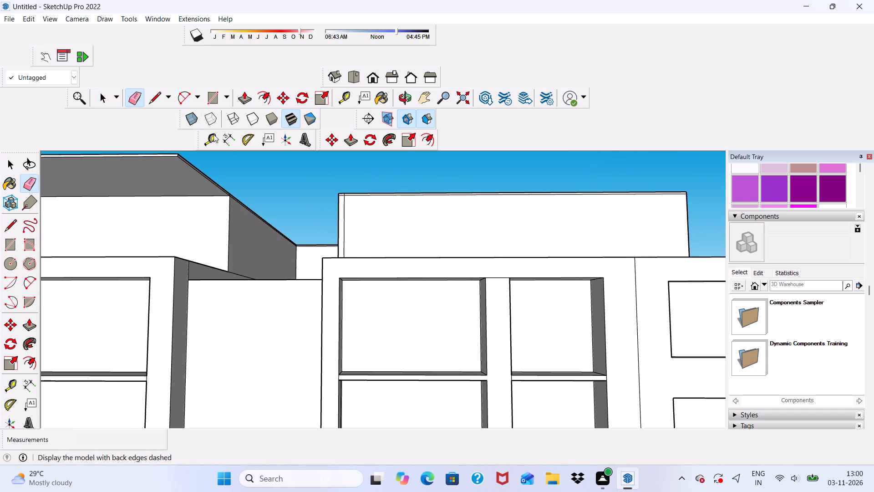
pyautogui.scroll(6, 320, 188)
pyautogui.scroll(10, 381, 208)
pyautogui.click(359, 195)
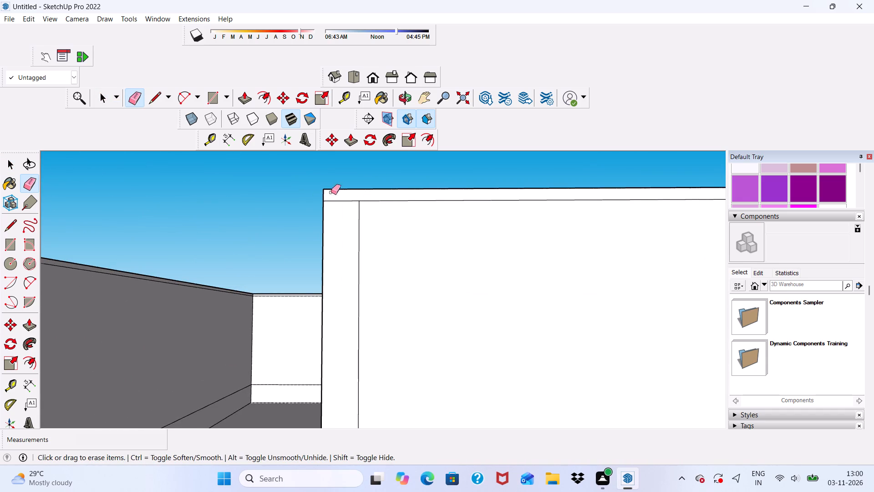
# Push/Pull the front edge of the second block's 3" slab outward about 14' 2", level with the first block's slab overhang.
pyautogui.scroll(-15, 325, 199)
pyautogui.scroll(1, 630, 250)
pyautogui.scroll(2, 663, 216)
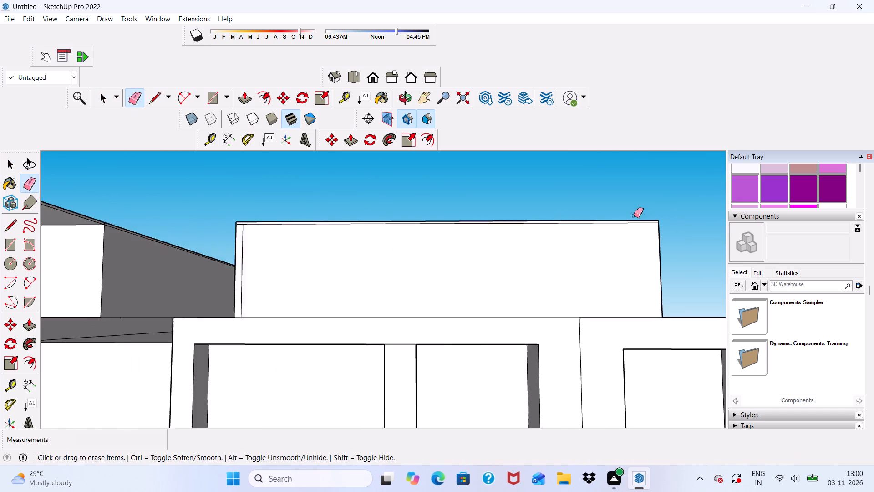
pyautogui.scroll(2, 634, 215)
pyautogui.press('space')
pyautogui.scroll(12, 345, 222)
pyautogui.click(339, 245)
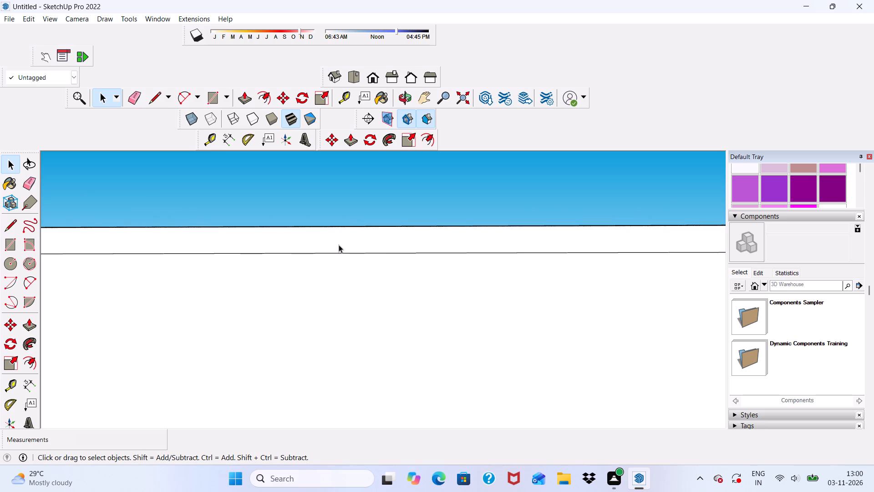
pyautogui.click(245, 95)
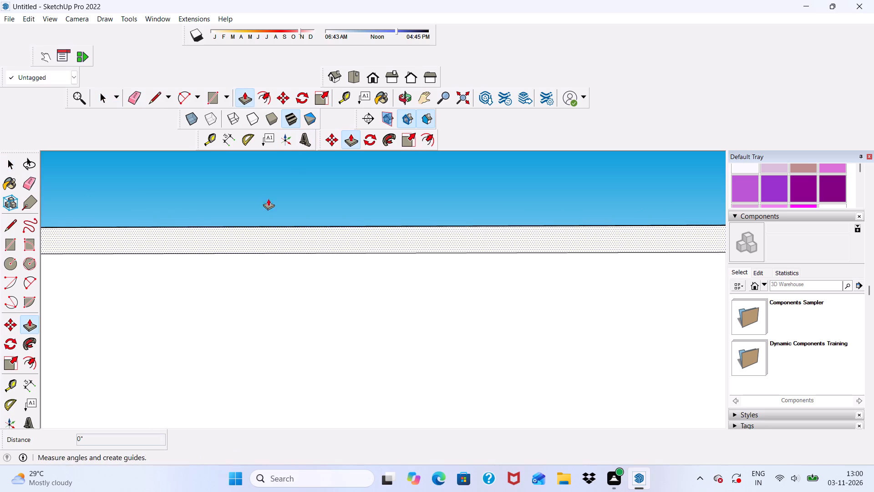
pyautogui.click(290, 242)
pyautogui.scroll(-3, 205, 248)
pyautogui.scroll(-8, 239, 268)
pyautogui.scroll(-7, 191, 252)
pyautogui.moveTo(288, 251); pyautogui.dragTo(302, 340, button='middle')
pyautogui.scroll(1, 298, 342)
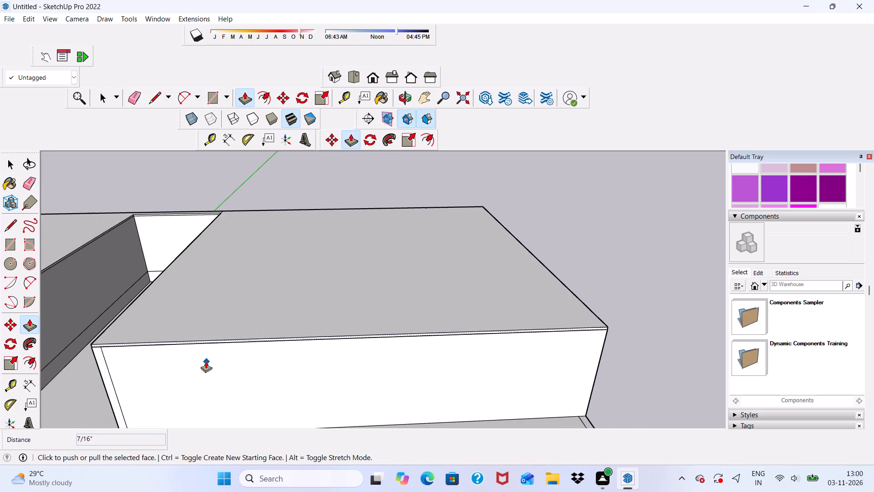
pyautogui.scroll(8, 200, 356)
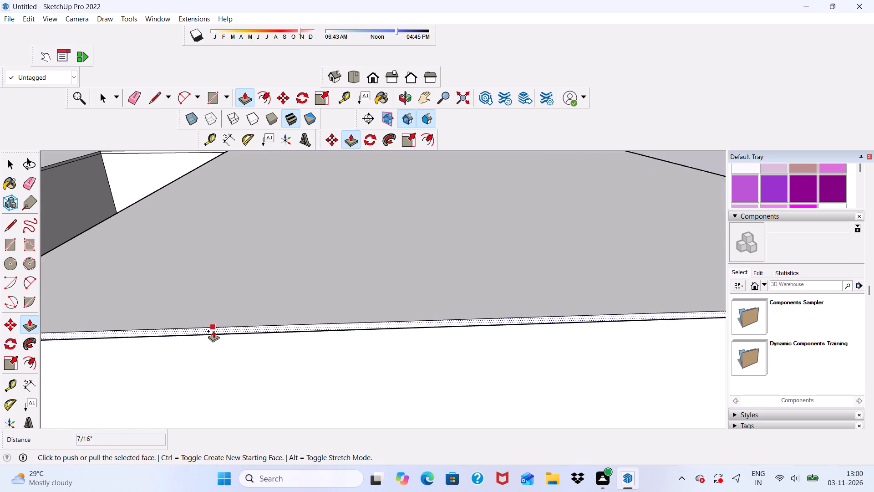
pyautogui.scroll(7, 213, 331)
pyautogui.click(213, 331)
pyautogui.scroll(-3, 199, 359)
pyautogui.scroll(-9, 242, 277)
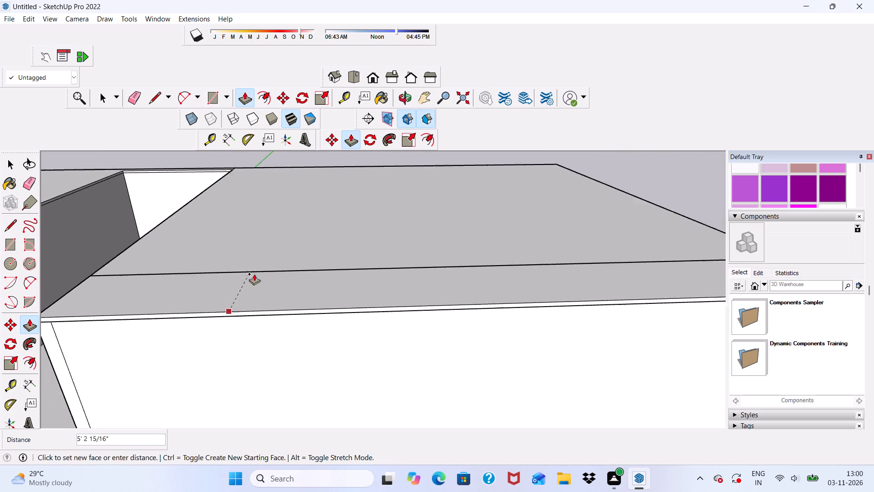
pyautogui.scroll(-8, 254, 274)
pyautogui.scroll(-11, 117, 327)
pyautogui.scroll(4, 152, 352)
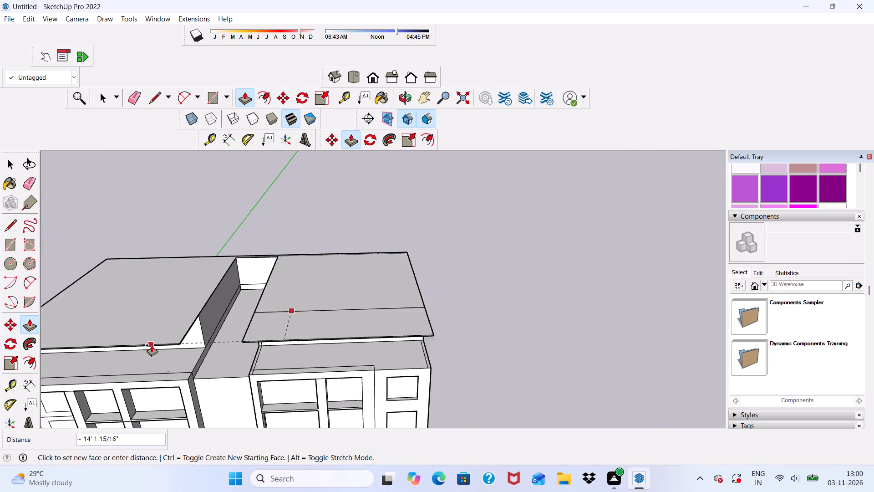
pyautogui.scroll(6, 152, 345)
pyautogui.scroll(8, 192, 341)
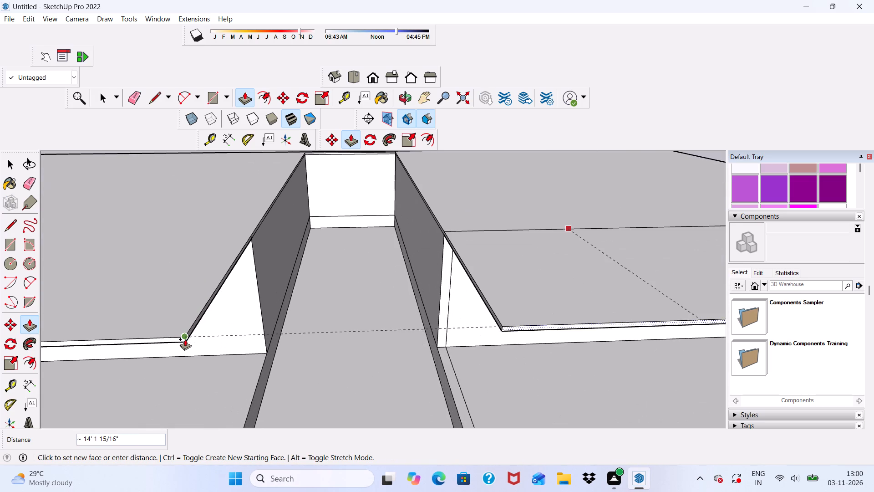
pyautogui.click(185, 339)
# Erase the stray line at the second block's overhanging slab, around its front corner beside the walkway.
pyautogui.scroll(-5, 190, 340)
pyautogui.moveTo(270, 376); pyautogui.dragTo(333, 315, button='middle')
pyautogui.scroll(3, 198, 123)
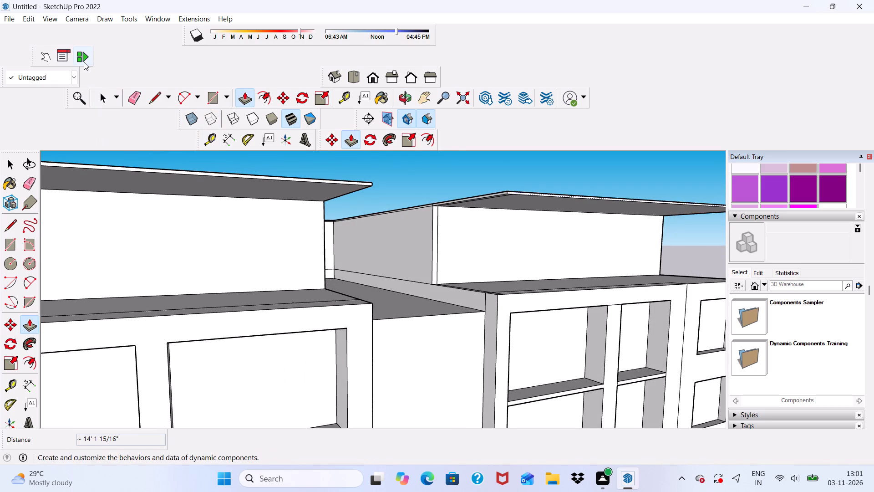
pyautogui.click(128, 102)
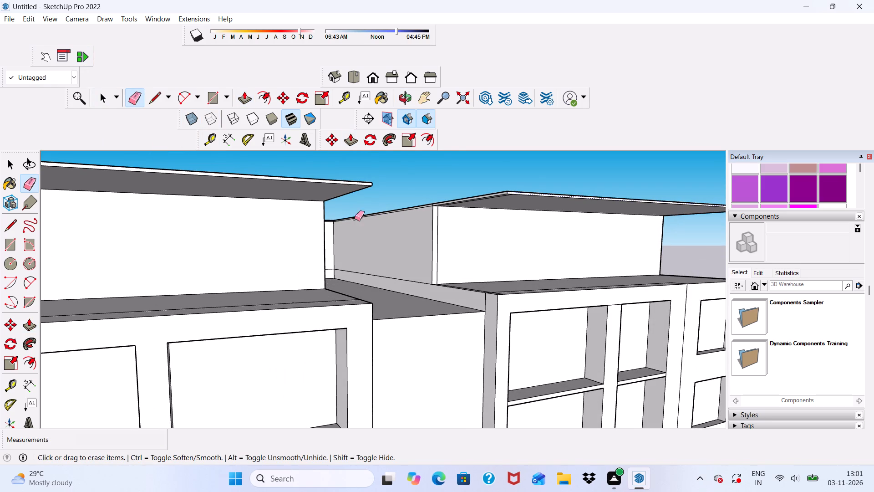
pyautogui.moveTo(517, 206); pyautogui.dragTo(511, 177, button='middle')
pyautogui.scroll(-5, 410, 217)
pyautogui.scroll(5, 451, 172)
pyautogui.scroll(1, 461, 218)
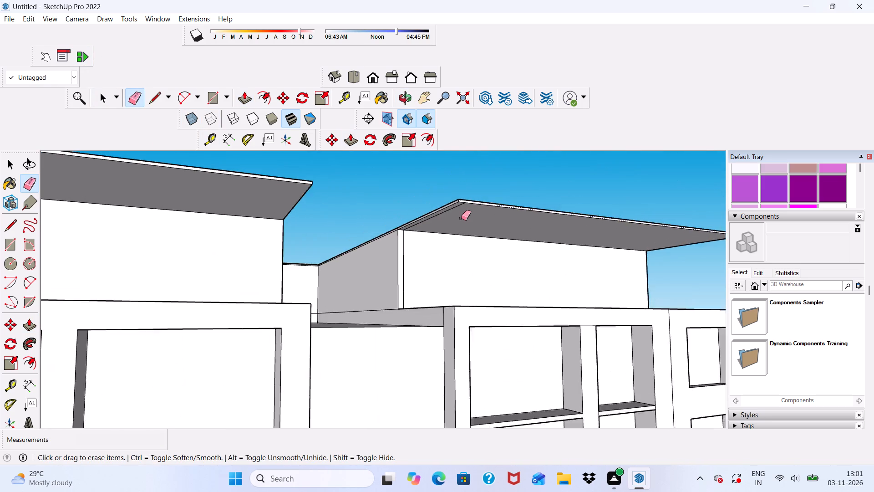
pyautogui.scroll(6, 461, 218)
pyautogui.click(457, 202)
pyautogui.scroll(-5, 369, 231)
pyautogui.scroll(-4, 314, 214)
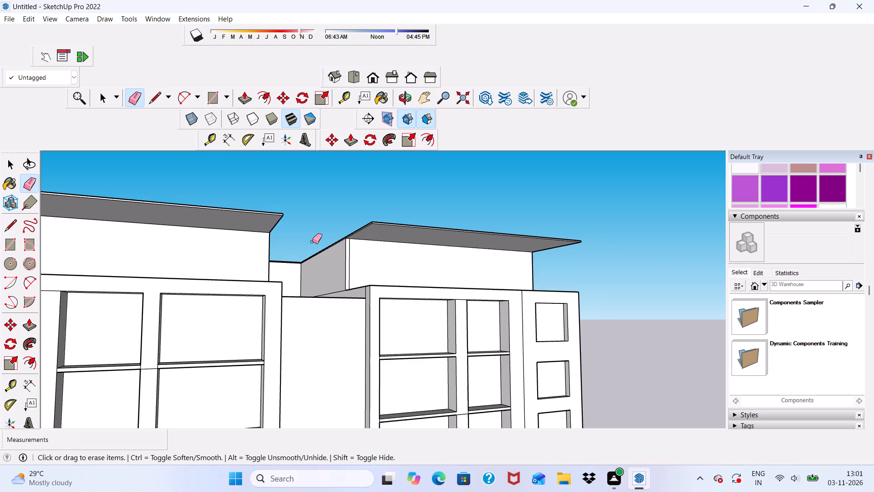
pyautogui.scroll(-2, 302, 236)
pyautogui.moveTo(412, 249); pyautogui.dragTo(239, 350, button='middle')
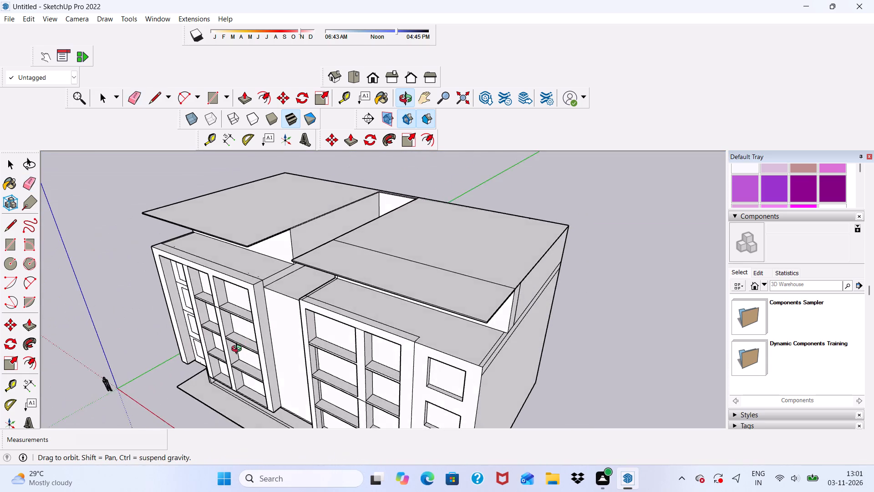
pyautogui.moveTo(239, 350); pyautogui.dragTo(375, 210, button='middle')
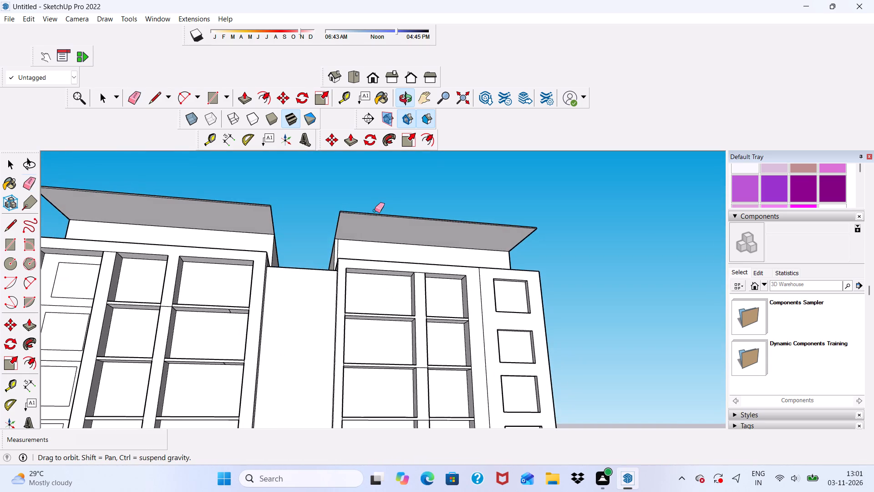
pyautogui.scroll(13, 365, 221)
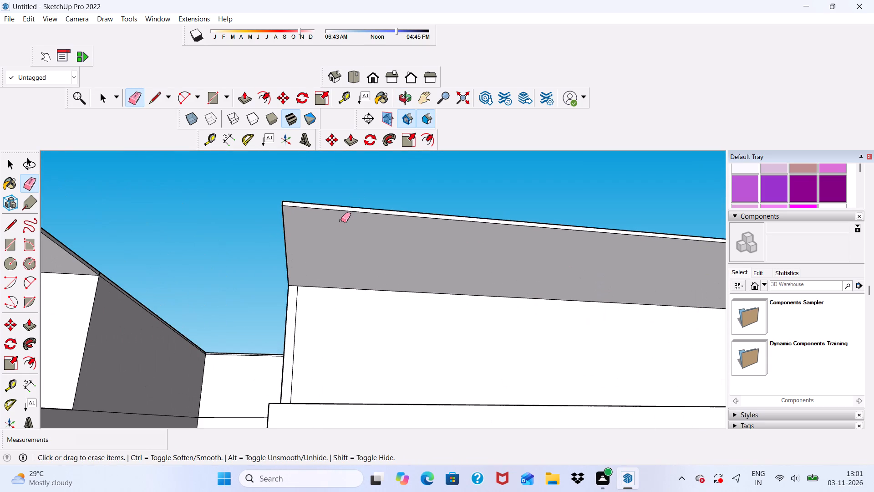
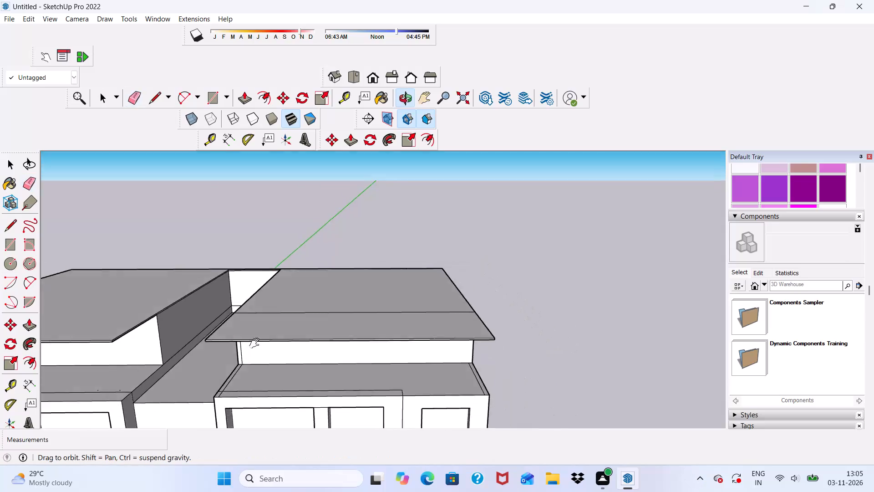
# Erase the extra vertical edge at the left end of the right rooftop block's front wall.
pyautogui.moveTo(259, 301); pyautogui.dragTo(258, 274)
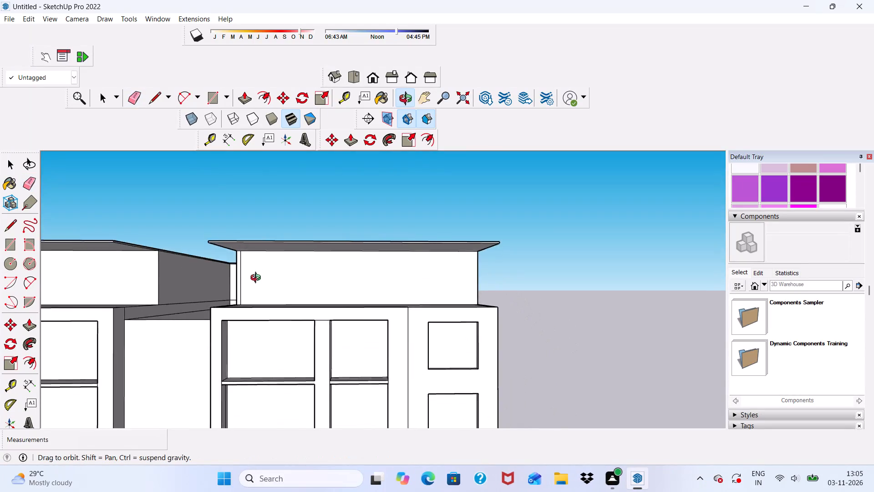
pyautogui.scroll(5, 224, 271)
pyautogui.click(258, 269)
pyautogui.scroll(2, 260, 272)
pyautogui.moveTo(261, 273); pyautogui.dragTo(267, 278)
pyautogui.scroll(-4, 264, 276)
pyautogui.moveTo(278, 288); pyautogui.dragTo(332, 277)
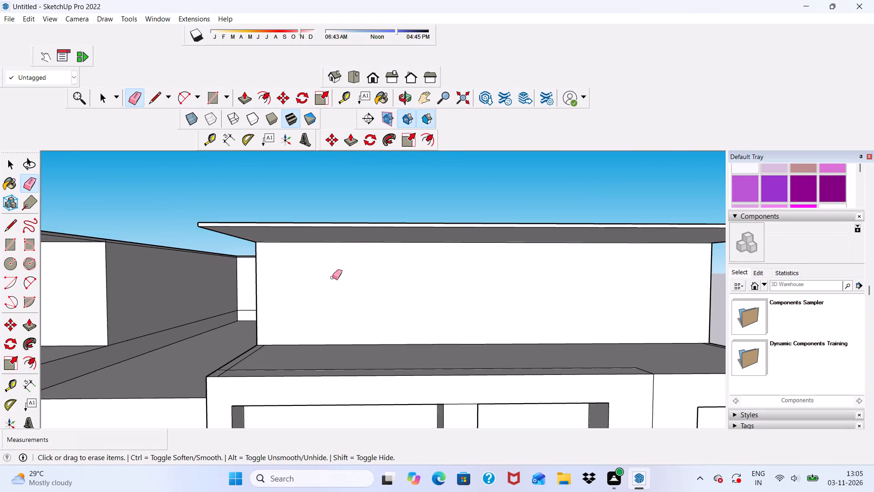
pyautogui.moveTo(332, 277); pyautogui.dragTo(338, 273)
# Erase the dividing line that runs across the top of the right roof slab.
pyautogui.scroll(-7, 332, 277)
pyautogui.scroll(1, 407, 300)
pyautogui.moveTo(407, 300); pyautogui.dragTo(421, 308, button='middle')
pyautogui.scroll(-6, 431, 252)
pyautogui.moveTo(202, 315); pyautogui.dragTo(201, 326, button='middle')
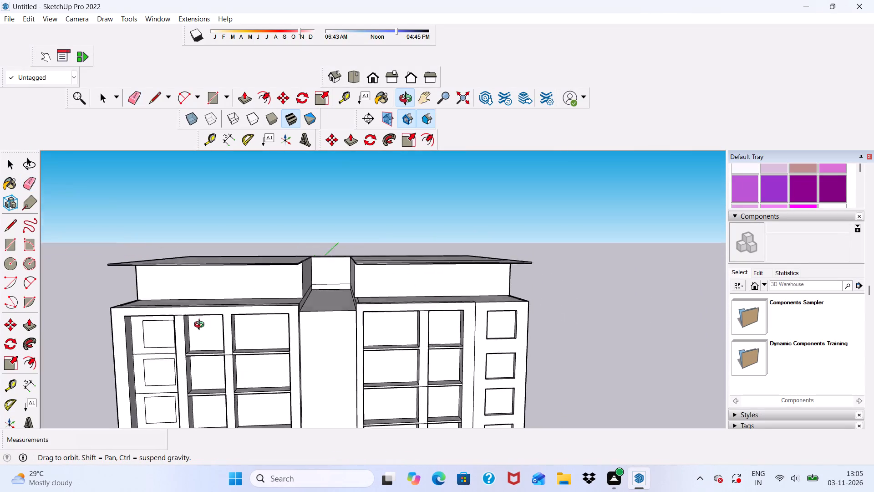
pyautogui.moveTo(201, 326); pyautogui.dragTo(168, 393, button='middle')
pyautogui.moveTo(163, 354); pyautogui.dragTo(143, 357)
pyautogui.click(128, 359)
pyautogui.scroll(4, 384, 319)
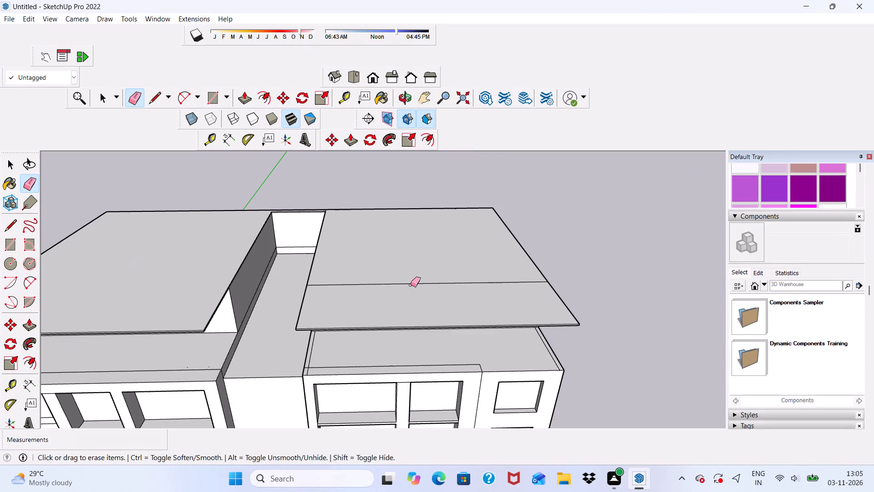
pyautogui.moveTo(408, 276); pyautogui.dragTo(409, 284)
pyautogui.click(409, 284)
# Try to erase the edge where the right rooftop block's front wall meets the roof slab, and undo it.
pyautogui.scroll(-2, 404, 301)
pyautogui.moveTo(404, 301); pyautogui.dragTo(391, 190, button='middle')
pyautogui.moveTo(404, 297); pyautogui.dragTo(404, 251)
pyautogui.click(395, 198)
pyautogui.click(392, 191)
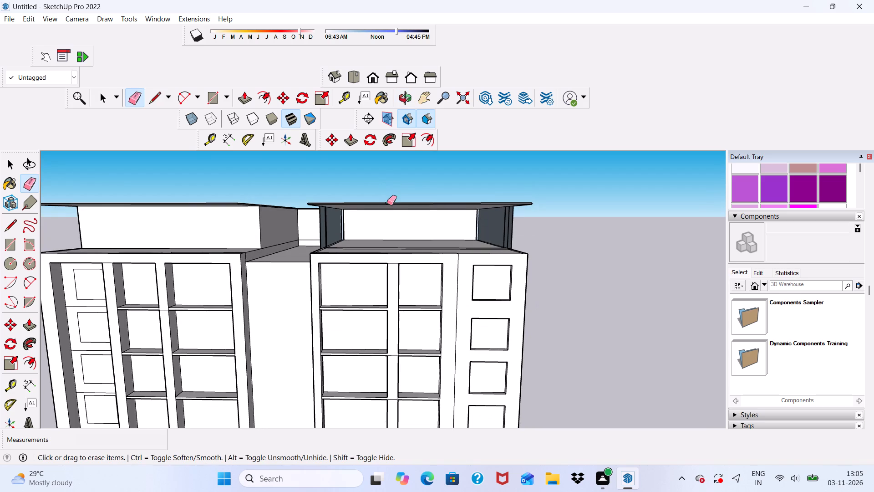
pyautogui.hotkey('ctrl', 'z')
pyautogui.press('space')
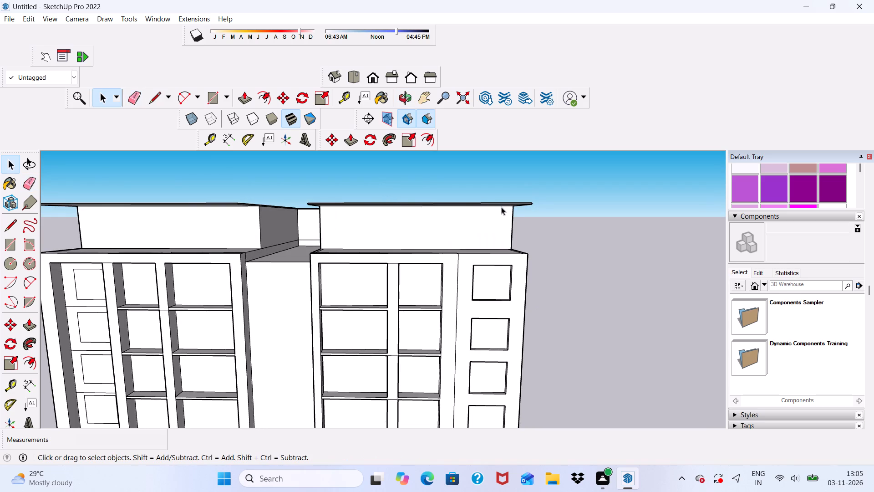
# Examine the building from the side, front and above, checking both roof slabs and the rooftop walls.
pyautogui.scroll(-4, 500, 227)
pyautogui.moveTo(472, 237); pyautogui.dragTo(265, 299, button='middle')
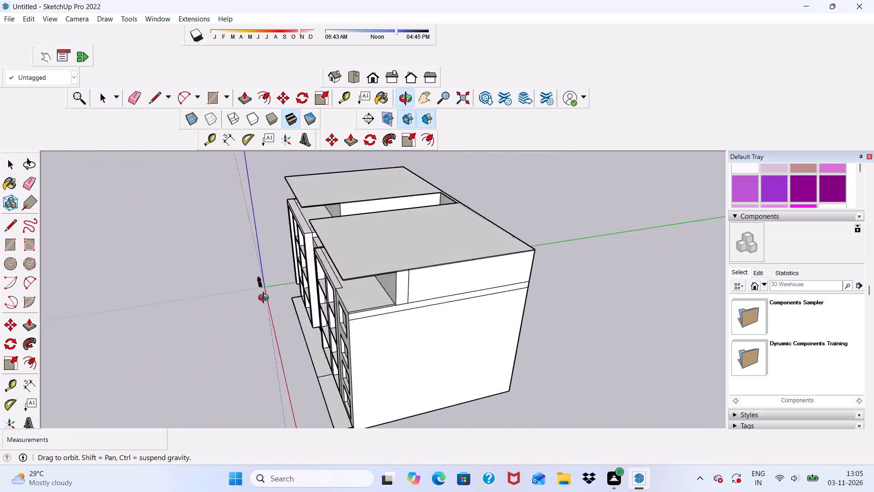
pyautogui.moveTo(265, 299); pyautogui.dragTo(498, 256, button='middle')
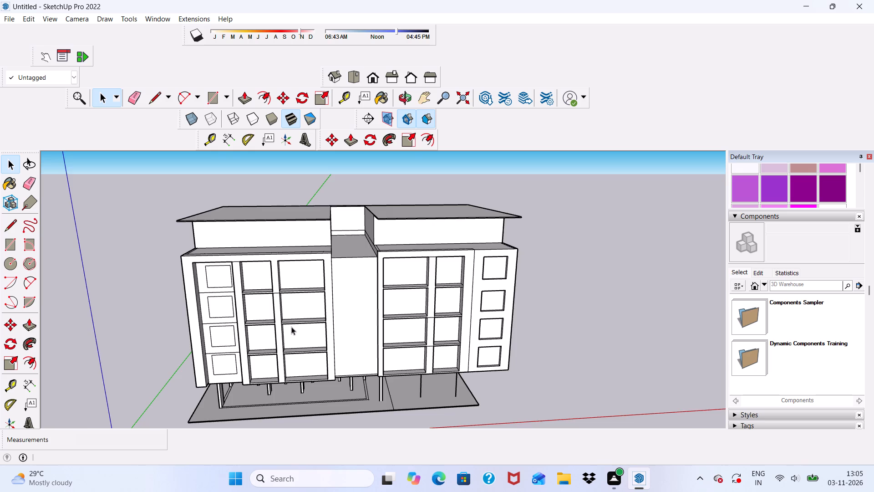
pyautogui.scroll(1, 292, 327)
pyautogui.scroll(-3, 332, 320)
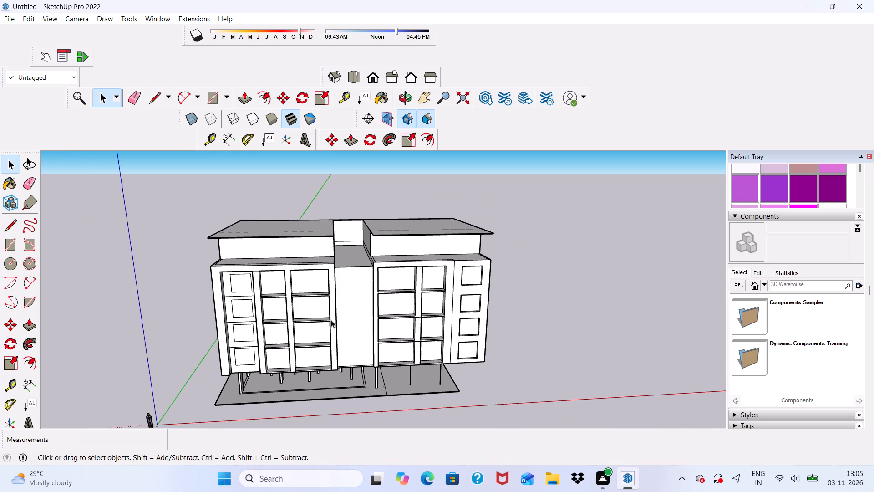
pyautogui.scroll(-1, 331, 320)
pyautogui.moveTo(335, 328); pyautogui.dragTo(340, 384, button='middle')
pyautogui.scroll(6, 427, 281)
pyautogui.scroll(-1, 395, 262)
pyautogui.moveTo(328, 297); pyautogui.dragTo(326, 193, button='middle')
# Place a guide parallel to the left roof slab's front edge, 13' 7 5/8" back, aligned with the rooftop block's front wall.
pyautogui.scroll(5, 312, 197)
pyautogui.scroll(5, 268, 191)
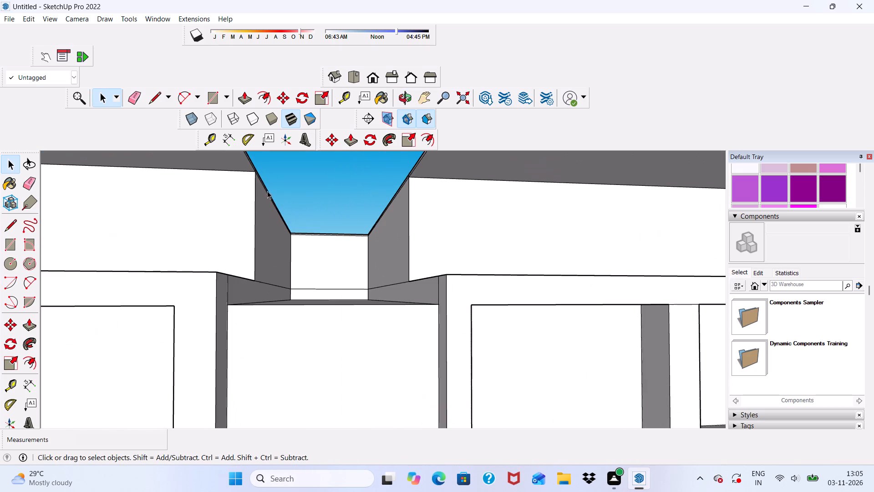
pyautogui.scroll(1, 242, 192)
pyautogui.scroll(-3, 239, 192)
pyautogui.moveTo(264, 198); pyautogui.dragTo(268, 278, button='middle')
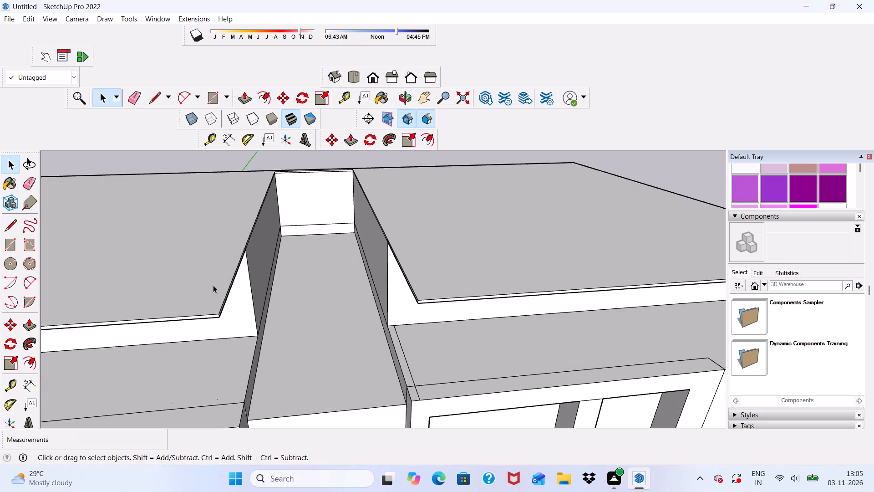
pyautogui.click(343, 94)
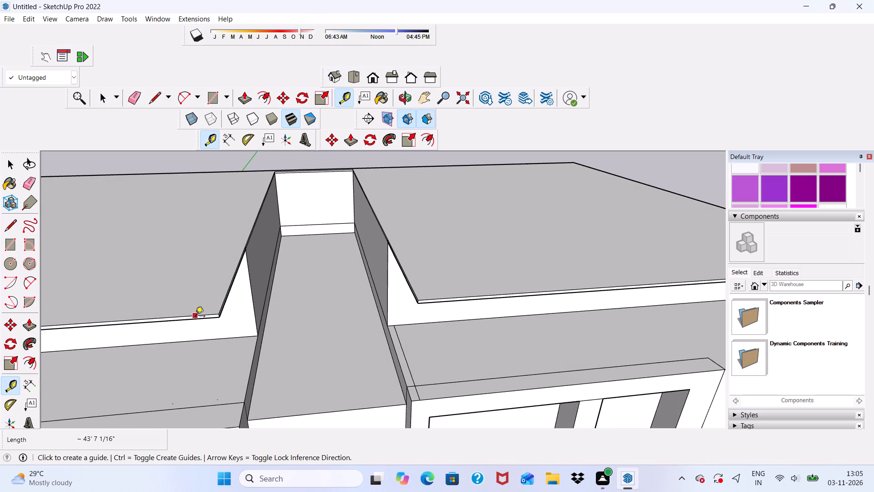
pyautogui.click(195, 316)
pyautogui.click(223, 247)
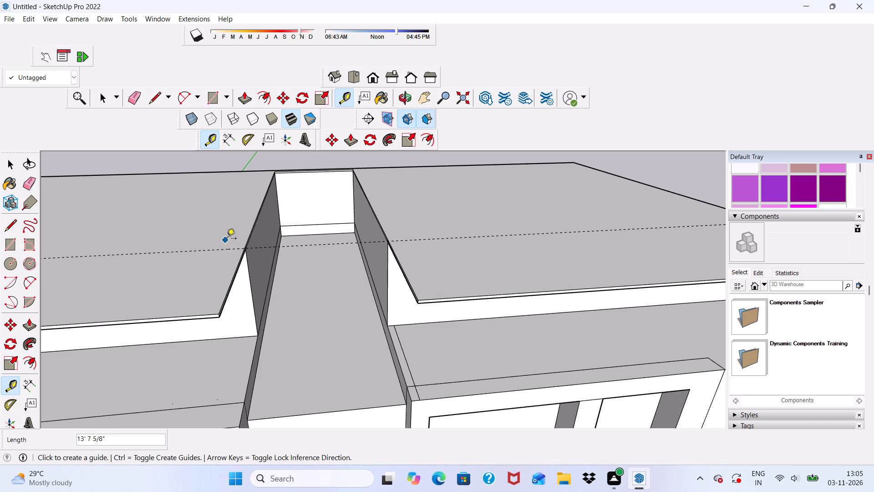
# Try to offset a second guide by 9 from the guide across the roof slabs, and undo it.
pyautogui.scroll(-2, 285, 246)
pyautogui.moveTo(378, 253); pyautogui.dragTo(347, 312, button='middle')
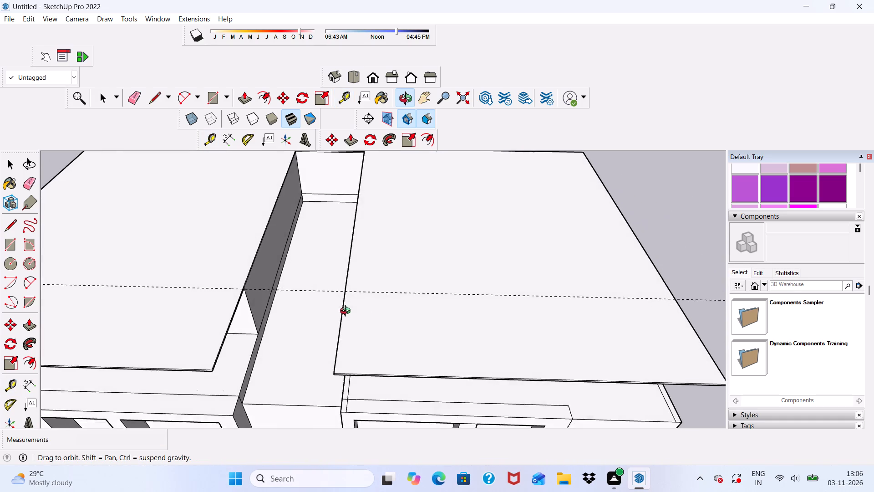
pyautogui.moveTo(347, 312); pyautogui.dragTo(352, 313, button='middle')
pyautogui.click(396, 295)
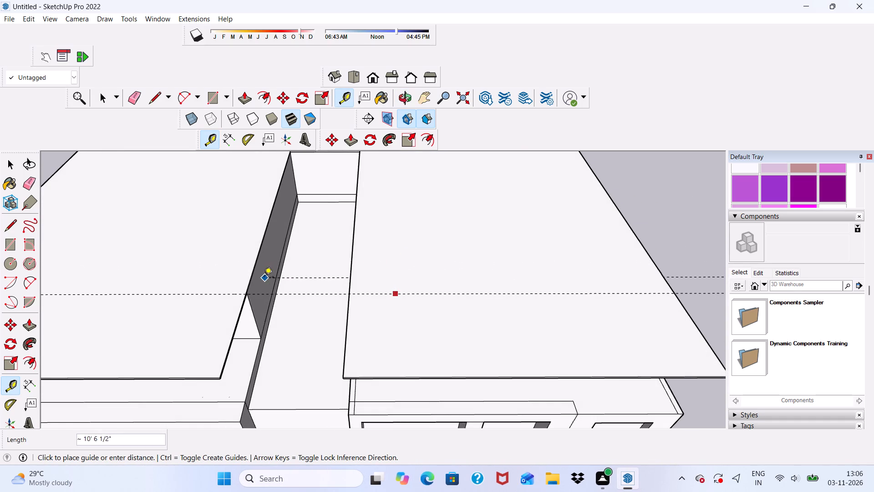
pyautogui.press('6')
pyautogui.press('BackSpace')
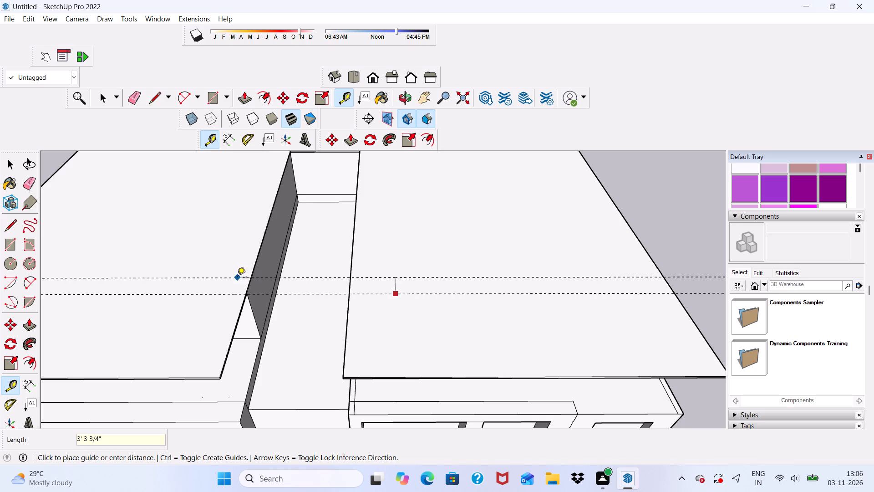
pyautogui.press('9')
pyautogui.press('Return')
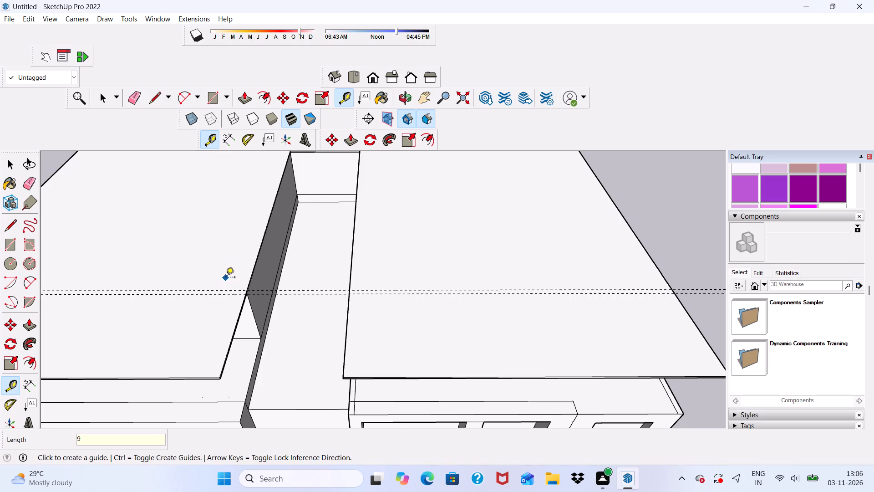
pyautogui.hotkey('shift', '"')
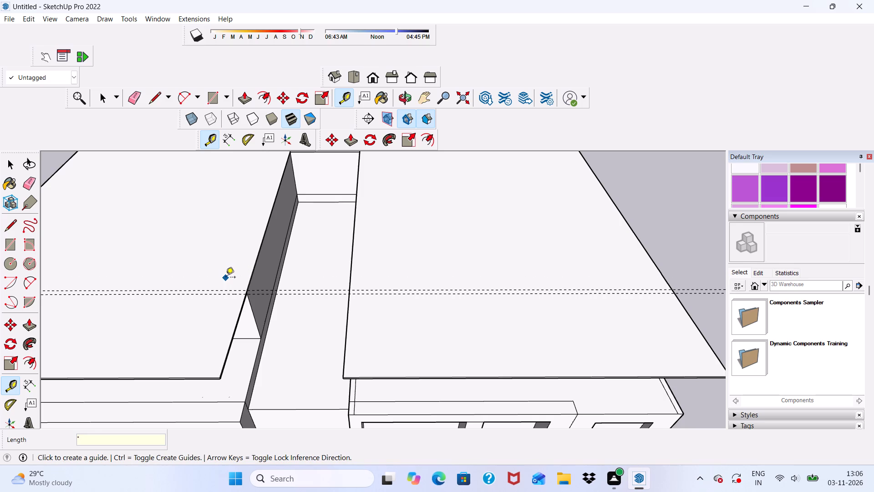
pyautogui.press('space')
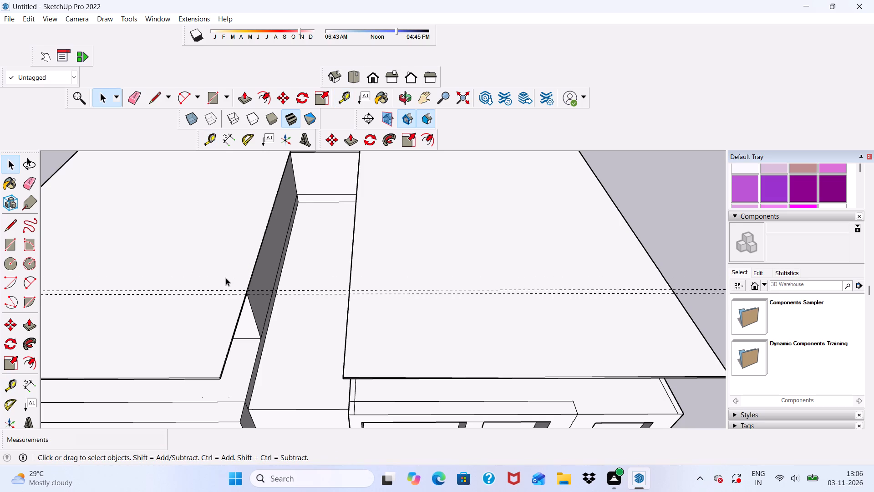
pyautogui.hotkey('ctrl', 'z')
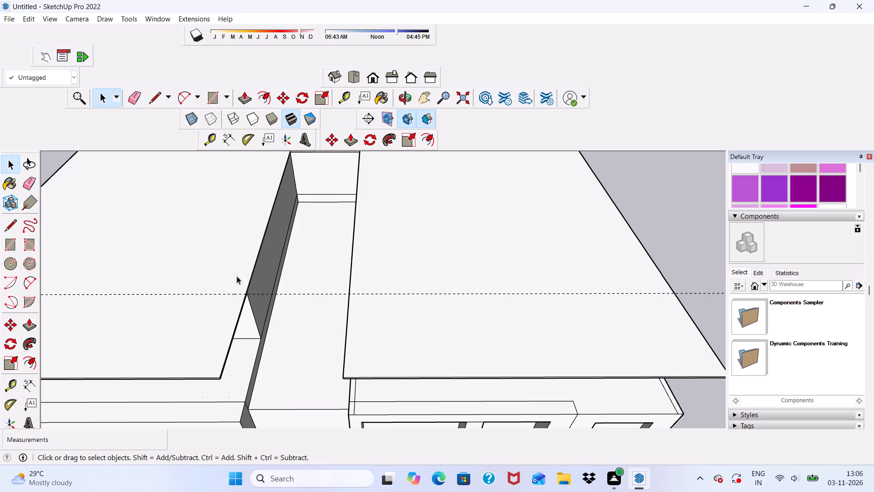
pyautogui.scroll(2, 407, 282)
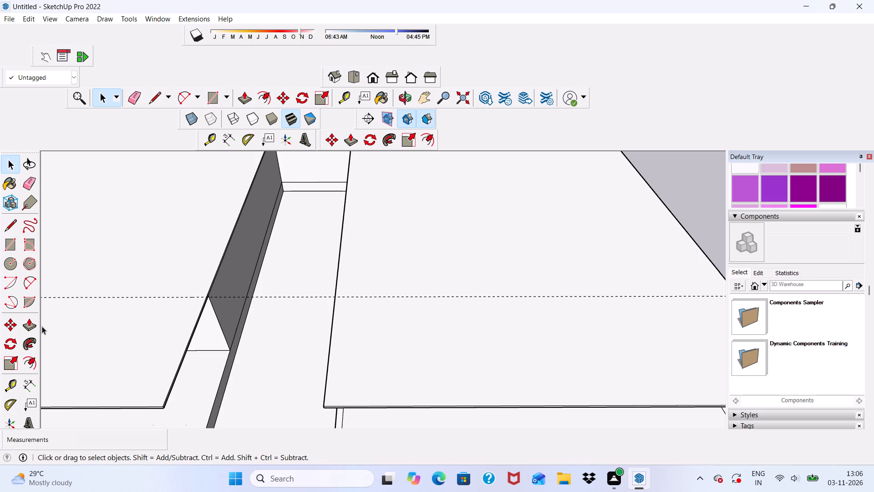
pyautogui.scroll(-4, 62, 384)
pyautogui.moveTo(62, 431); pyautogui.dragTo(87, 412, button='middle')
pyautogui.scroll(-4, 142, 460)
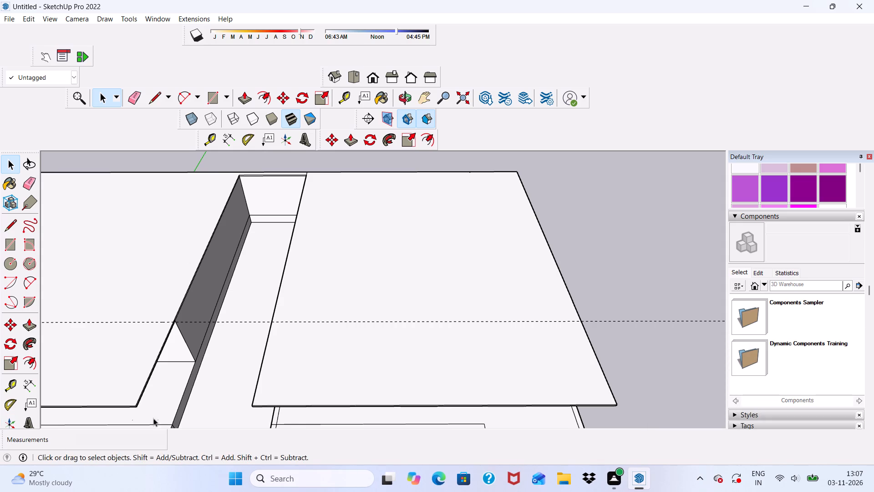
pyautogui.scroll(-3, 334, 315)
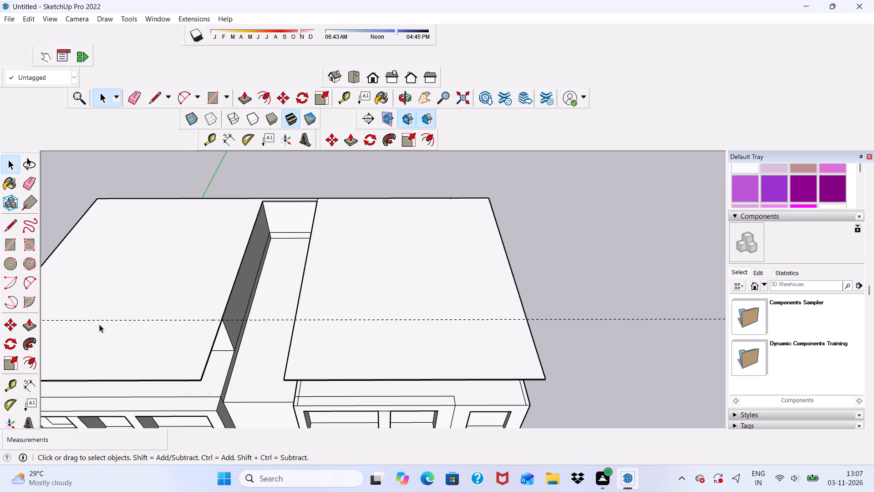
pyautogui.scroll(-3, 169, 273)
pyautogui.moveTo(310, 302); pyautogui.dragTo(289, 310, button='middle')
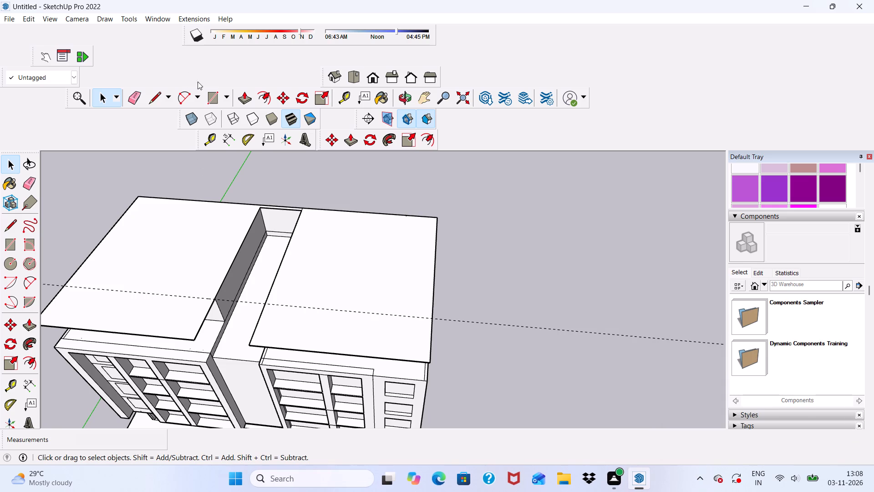
# Place a second parallel guide 9" behind the existing guide across the roof slabs.
pyautogui.click(210, 138)
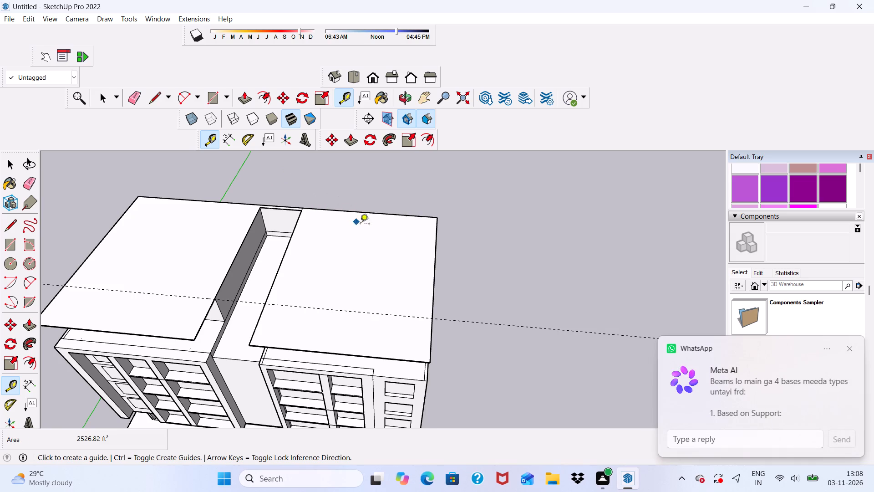
pyautogui.scroll(-2, 422, 230)
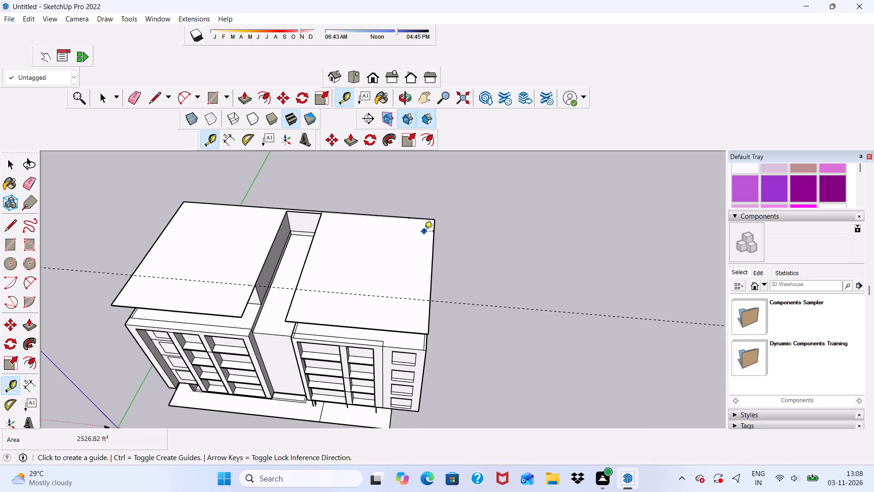
pyautogui.moveTo(427, 237); pyautogui.dragTo(388, 275, button='middle')
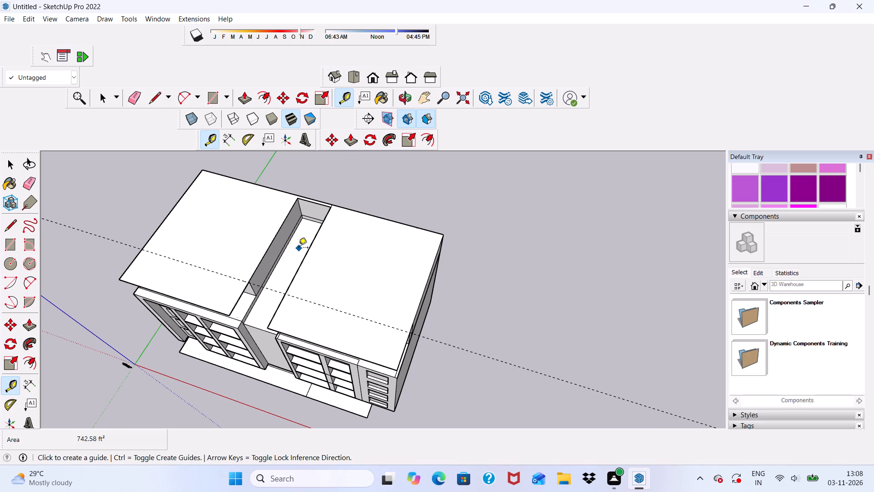
pyautogui.scroll(-1, 257, 265)
pyautogui.scroll(3, 312, 323)
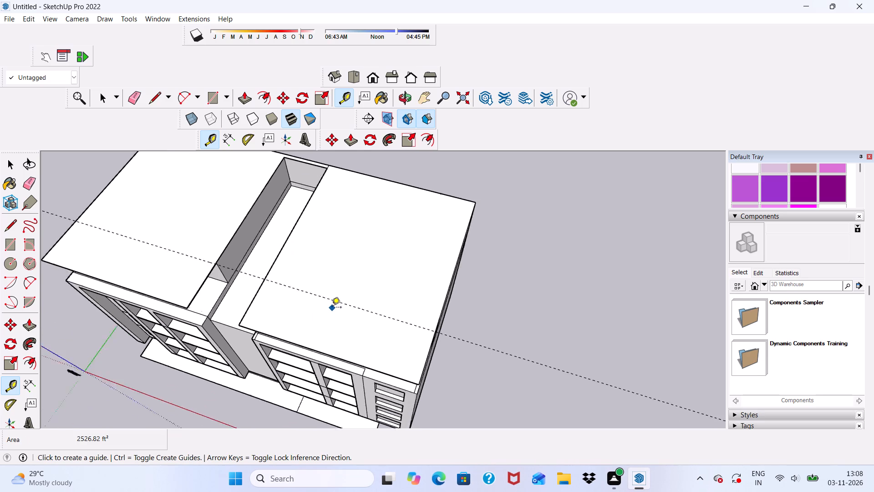
pyautogui.scroll(7, 332, 308)
pyautogui.click(323, 312)
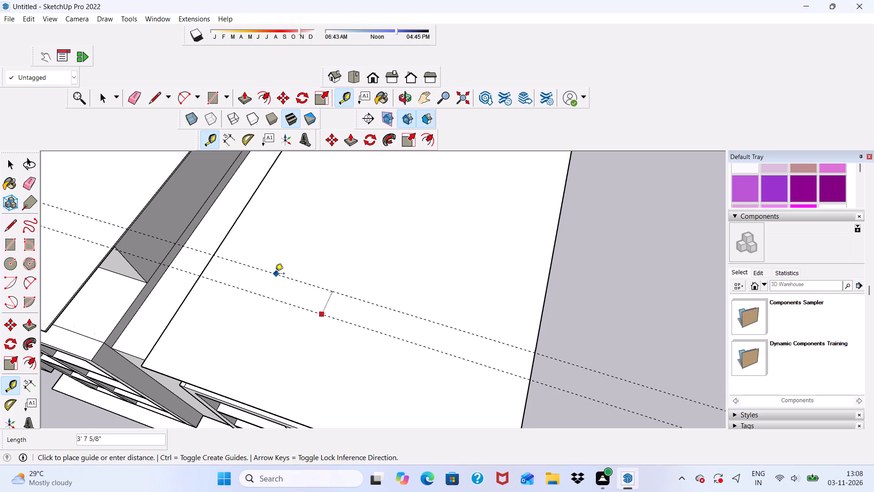
pyautogui.press('9')
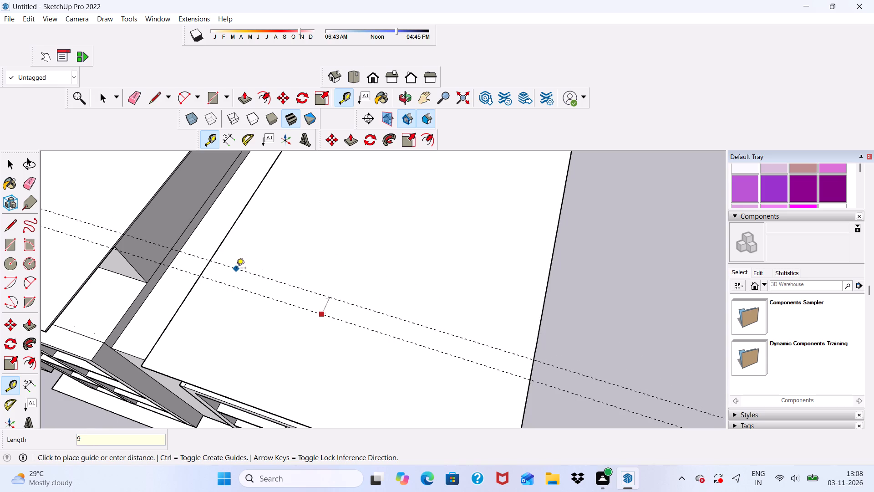
pyautogui.hotkey('shift', '"')
pyautogui.press('Return')
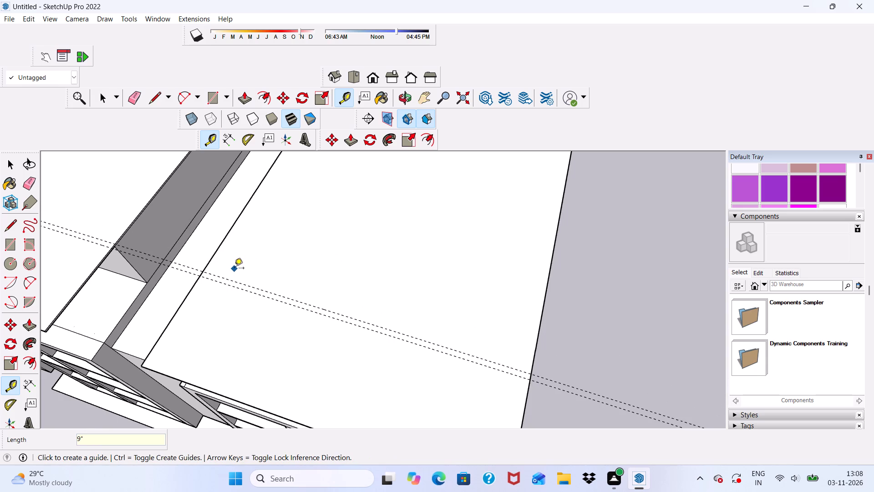
# Draw a line about 43' 7" long along the rear guide, across the left roof slab from its outer to its inner edge.
pyautogui.click(155, 93)
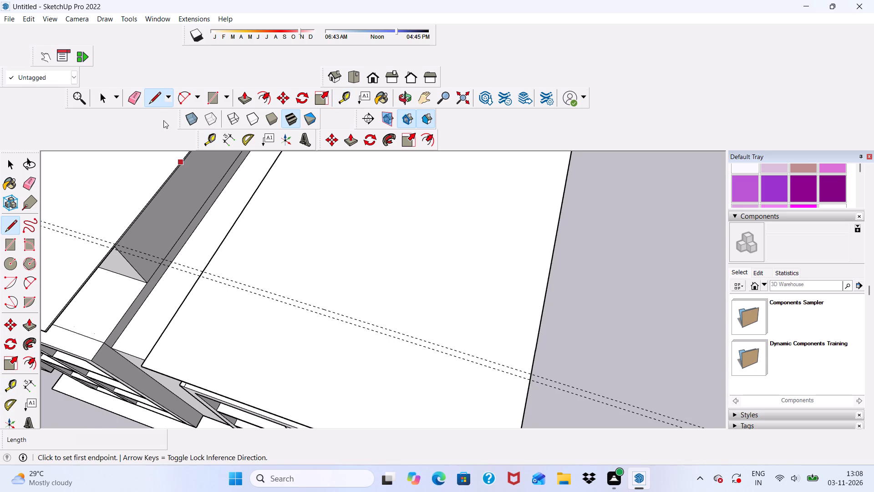
pyautogui.scroll(-6, 178, 144)
pyautogui.moveTo(334, 263); pyautogui.dragTo(469, 273, button='middle')
pyautogui.scroll(1, 466, 241)
pyautogui.scroll(-5, 393, 194)
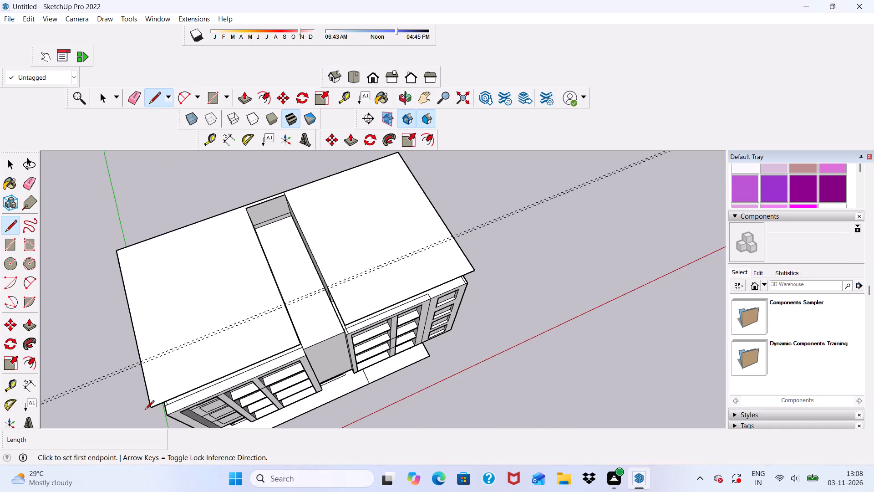
pyautogui.scroll(7, 178, 389)
pyautogui.scroll(6, 101, 346)
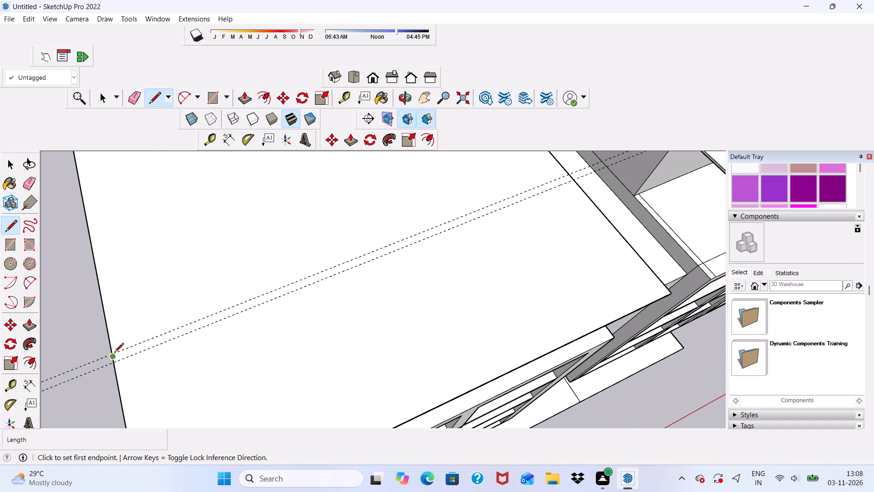
pyautogui.scroll(11, 110, 354)
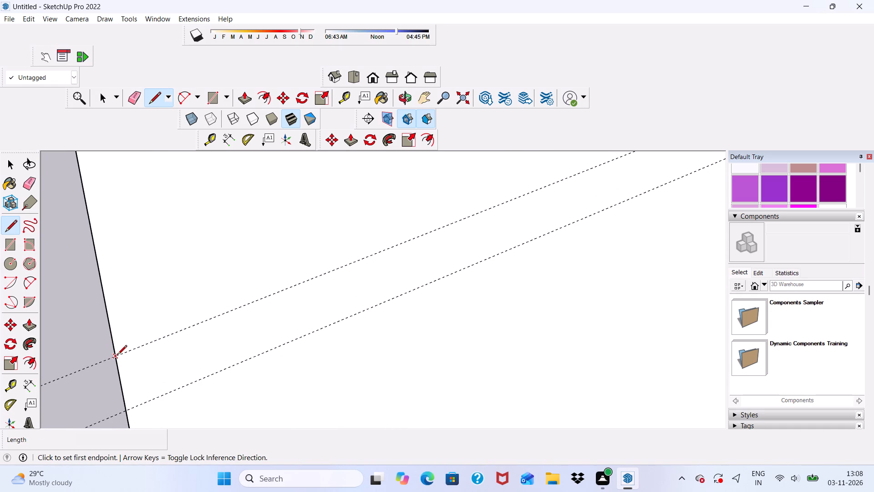
pyautogui.click(117, 355)
pyautogui.scroll(-5, 127, 357)
pyautogui.scroll(-17, 187, 284)
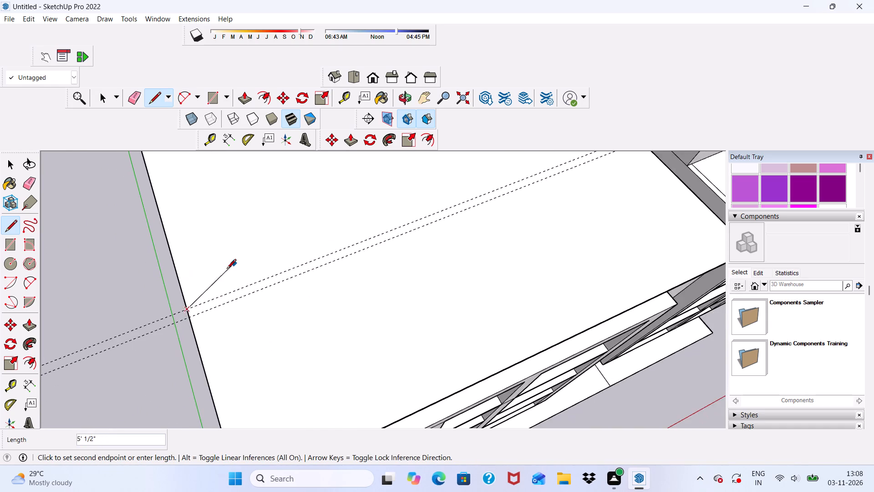
pyautogui.scroll(-3, 227, 269)
pyautogui.scroll(9, 504, 196)
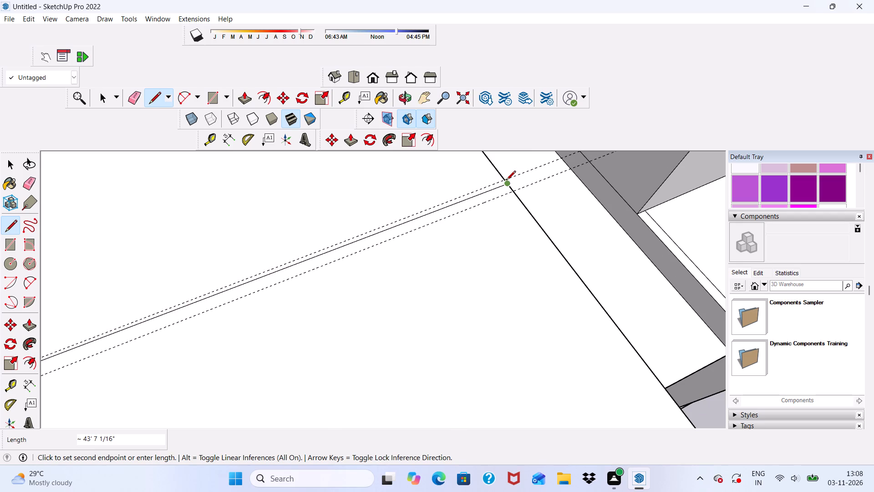
pyautogui.click(508, 175)
# Draw a 9" line along the left roof slab's inner edge, from the rear guide to the front guide.
pyautogui.scroll(-3, 515, 165)
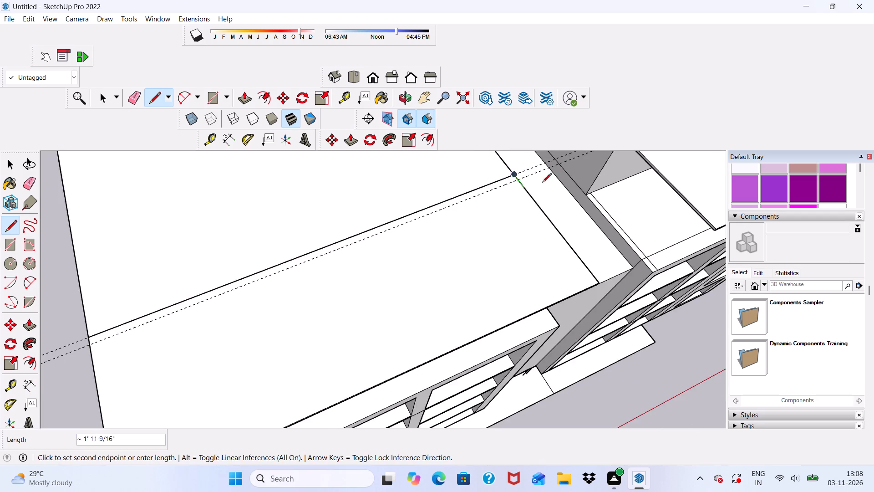
pyautogui.scroll(-7, 542, 183)
pyautogui.scroll(11, 517, 188)
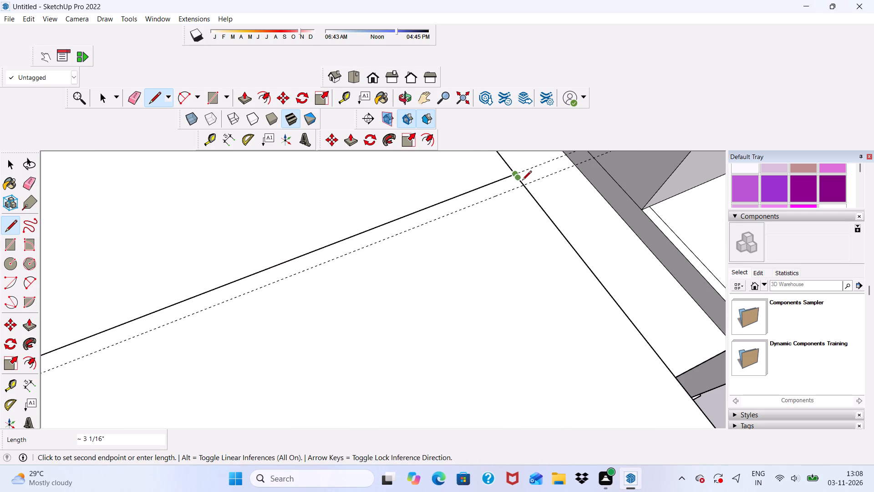
pyautogui.click(524, 186)
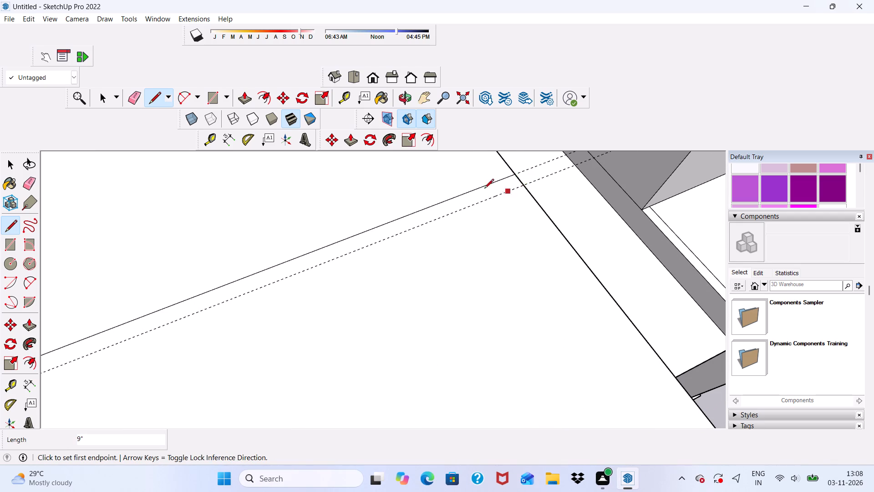
# Draw a line about 43' 7" long along the front guide, across the left roof slab from its inner to its outer edge.
pyautogui.scroll(-4, 423, 190)
pyautogui.scroll(9, 502, 187)
pyautogui.click(494, 191)
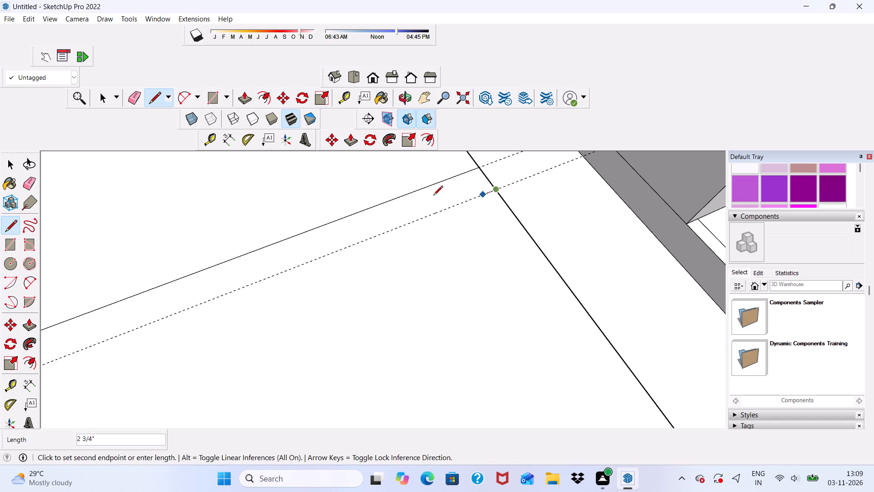
pyautogui.scroll(-20, 428, 198)
pyautogui.scroll(4, 303, 274)
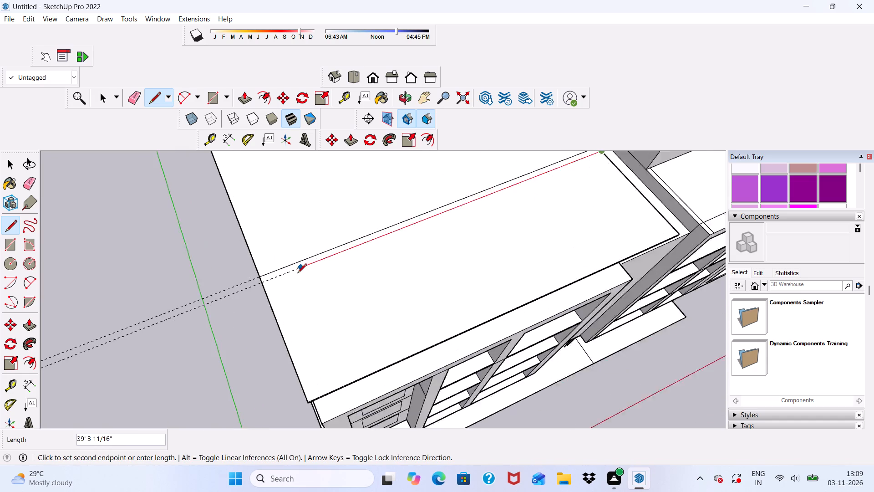
pyautogui.scroll(8, 297, 274)
pyautogui.click(253, 287)
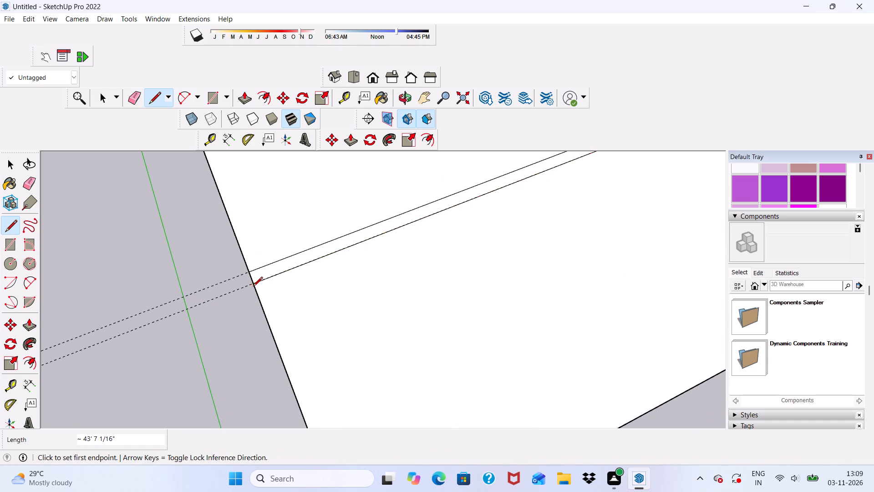
# Draw a line 44' 11 5/8" long along the rear guide, across the right roof slab from its inner to its outer edge.
pyautogui.scroll(-12, 249, 277)
pyautogui.scroll(11, 453, 177)
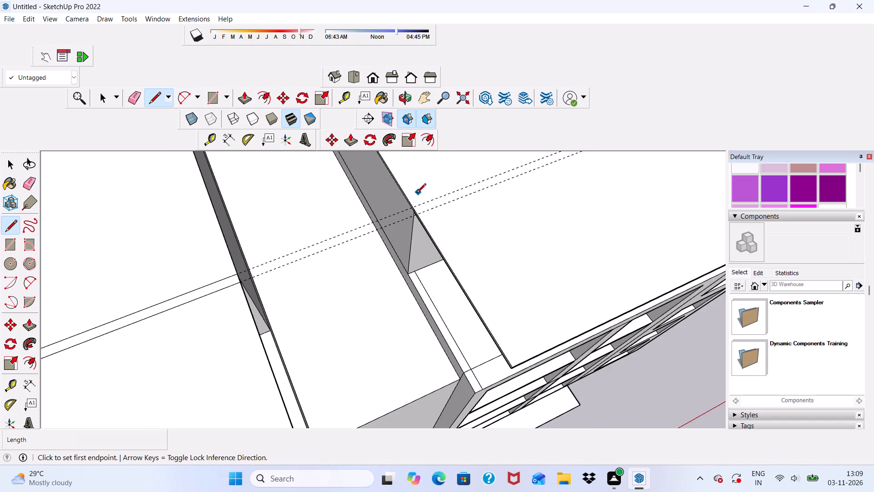
pyautogui.scroll(9, 418, 206)
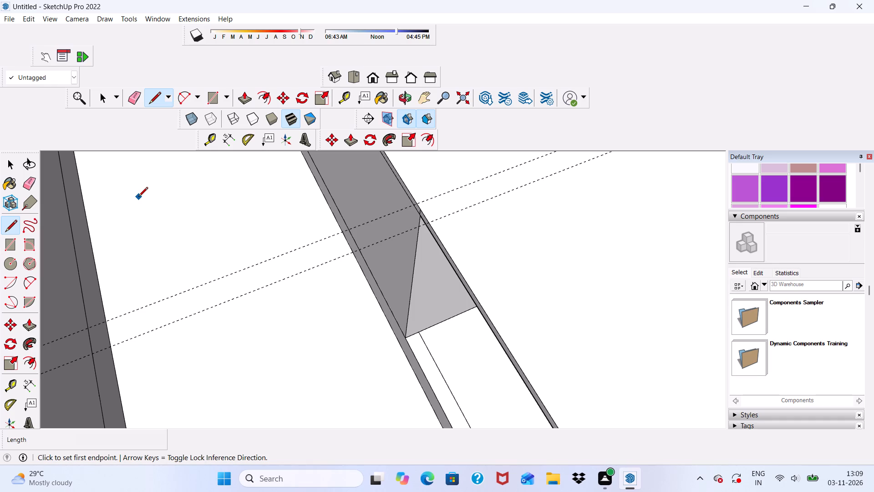
pyautogui.scroll(1, 139, 195)
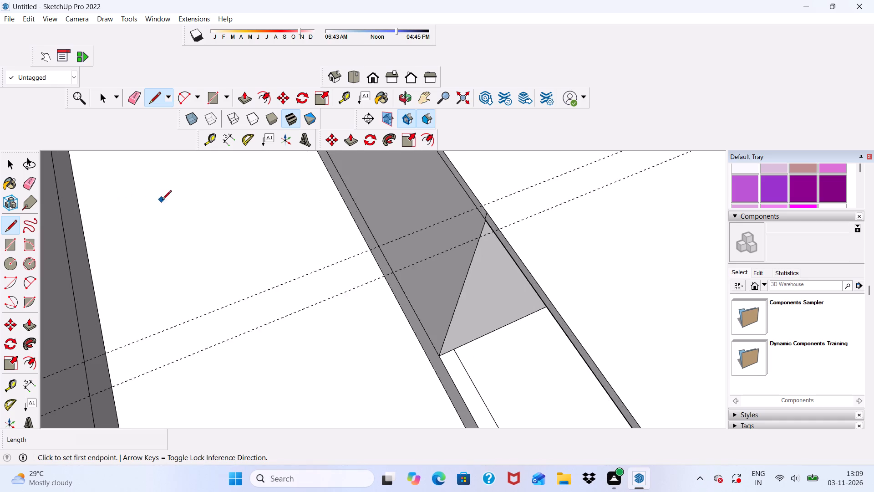
pyautogui.scroll(-13, 188, 207)
pyautogui.middleClick(213, 266)
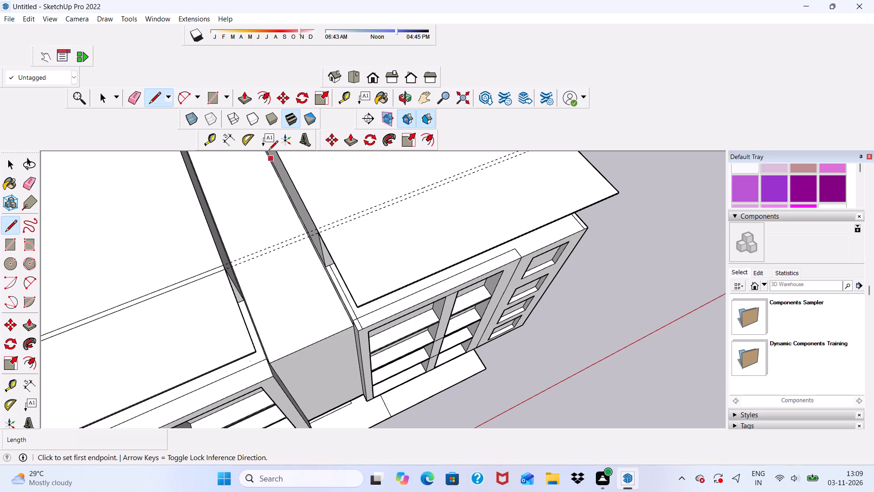
pyautogui.scroll(10, 312, 225)
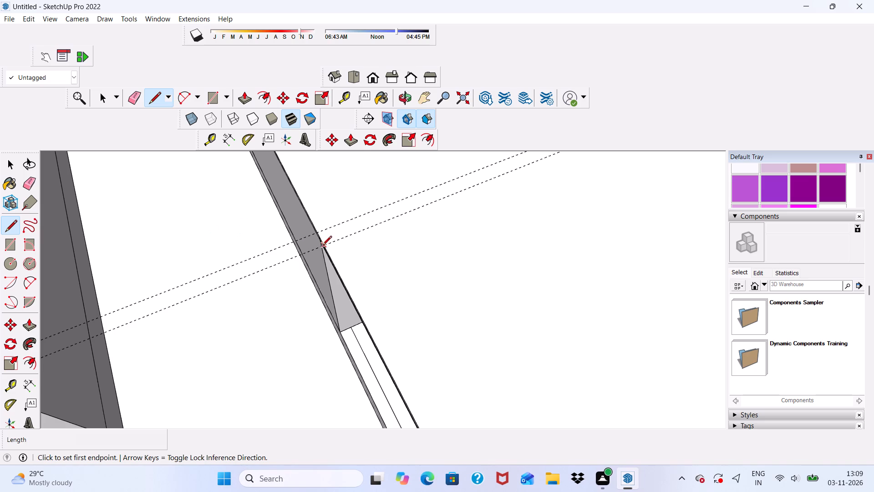
pyautogui.scroll(4, 319, 243)
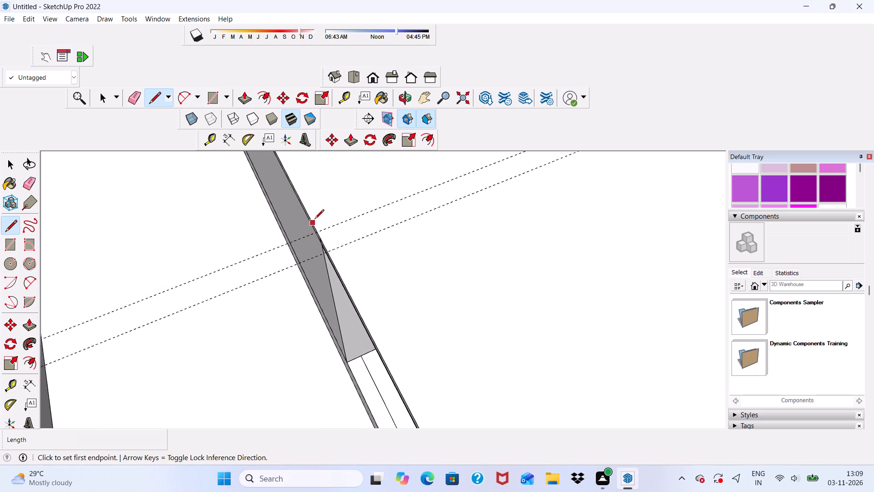
pyautogui.scroll(3, 315, 220)
pyautogui.click(321, 236)
pyautogui.scroll(-4, 304, 240)
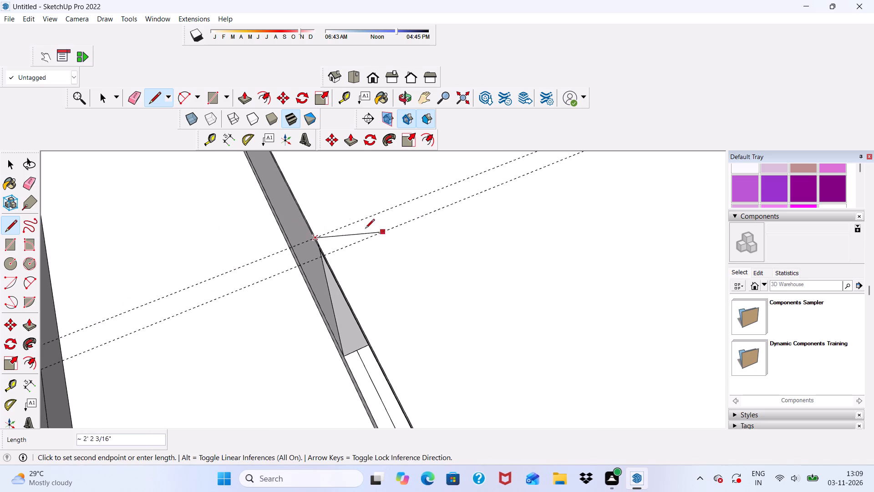
pyautogui.scroll(-5, 324, 243)
pyautogui.scroll(-1, 248, 272)
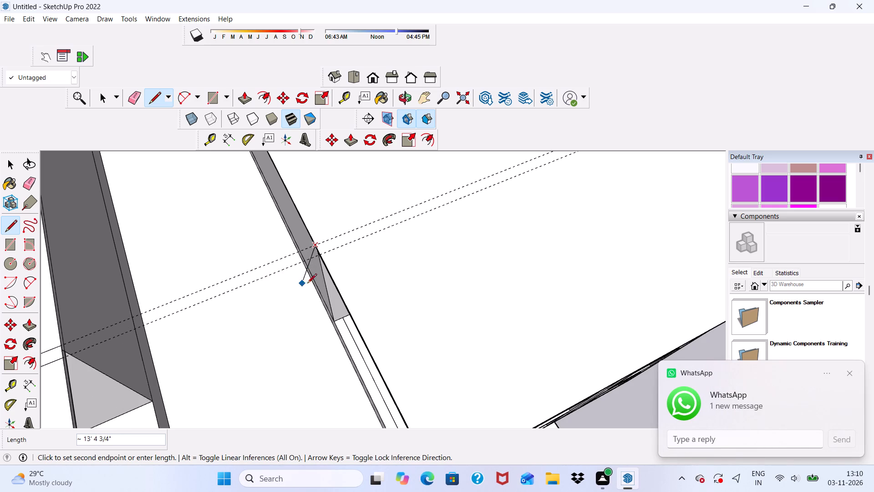
pyautogui.scroll(-4, 331, 280)
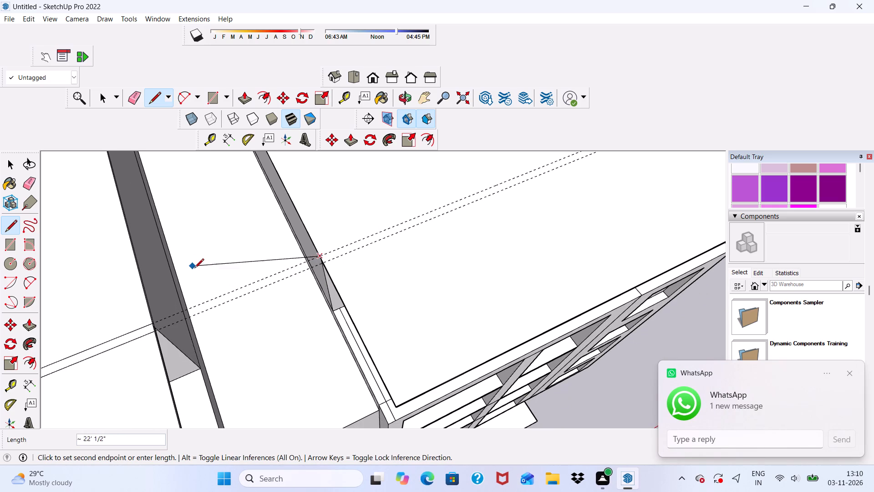
pyautogui.scroll(1, 366, 267)
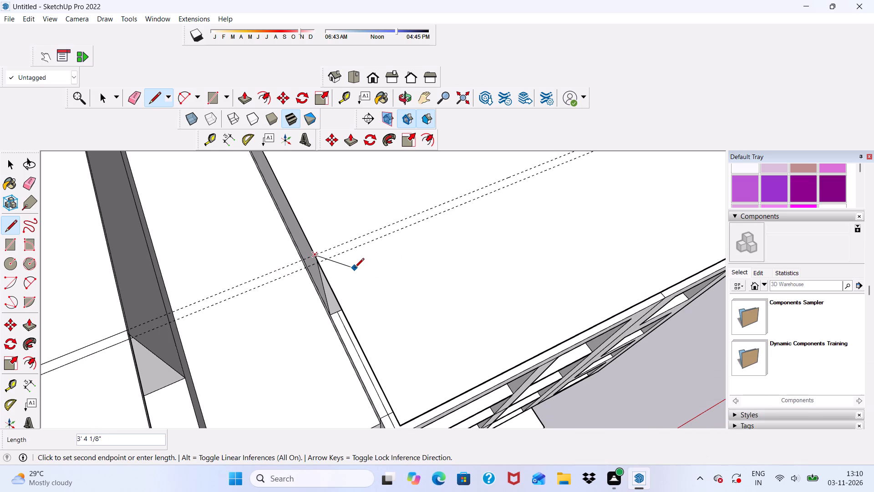
pyautogui.scroll(5, 355, 269)
pyautogui.scroll(-7, 351, 274)
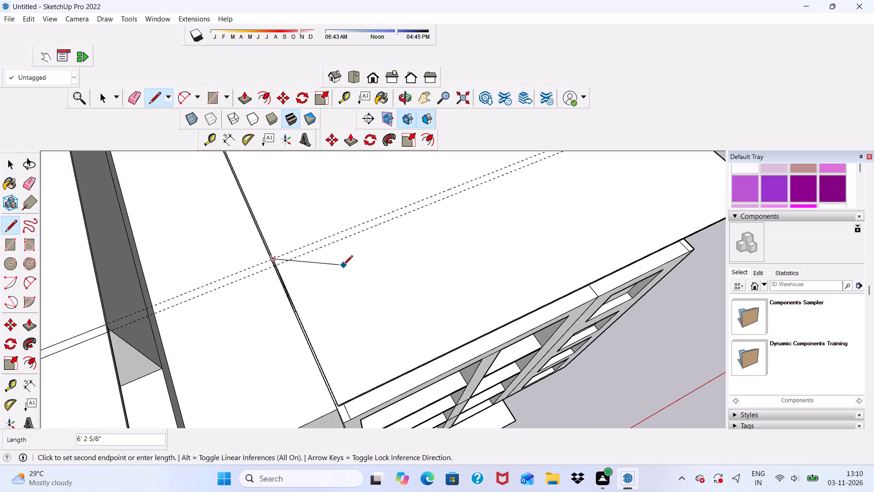
pyautogui.scroll(-2, 348, 252)
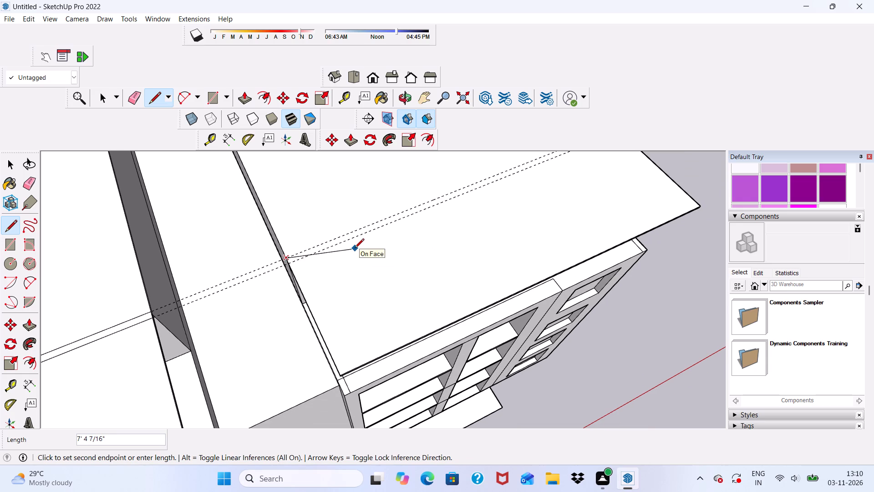
pyautogui.scroll(-3, 340, 255)
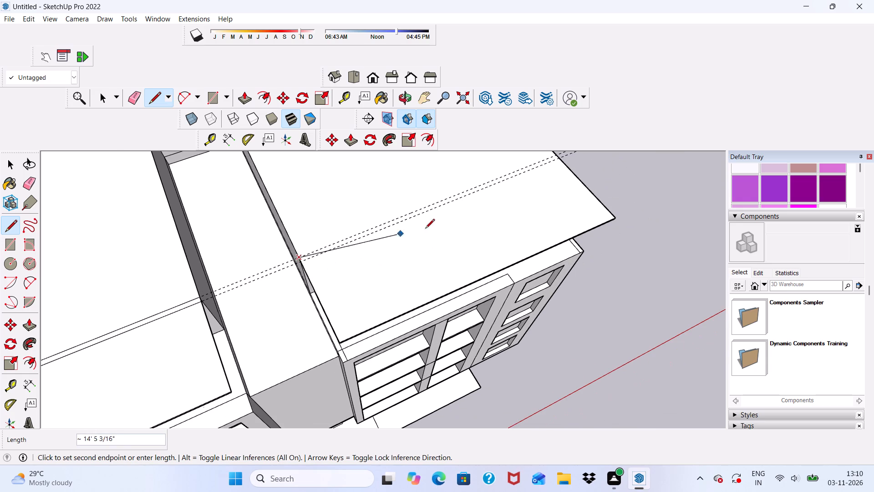
pyautogui.scroll(5, 549, 157)
pyautogui.scroll(-6, 526, 183)
pyautogui.scroll(7, 454, 237)
pyautogui.scroll(-1, 553, 160)
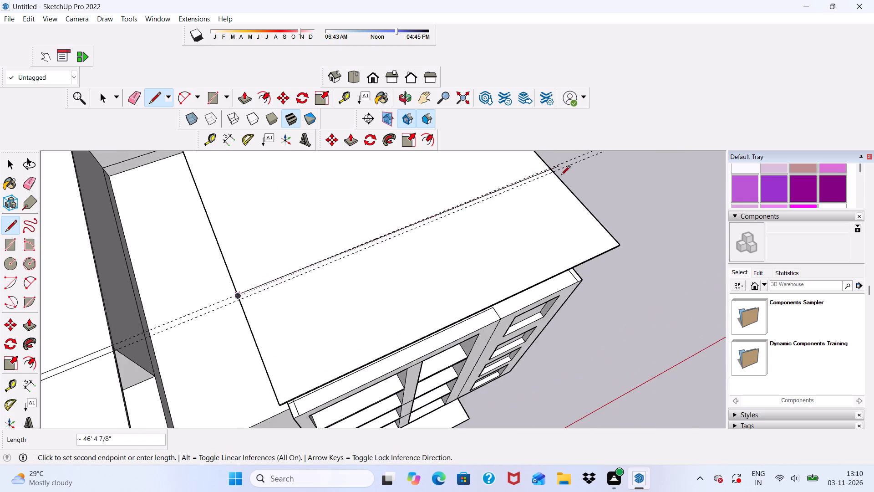
pyautogui.scroll(13, 559, 176)
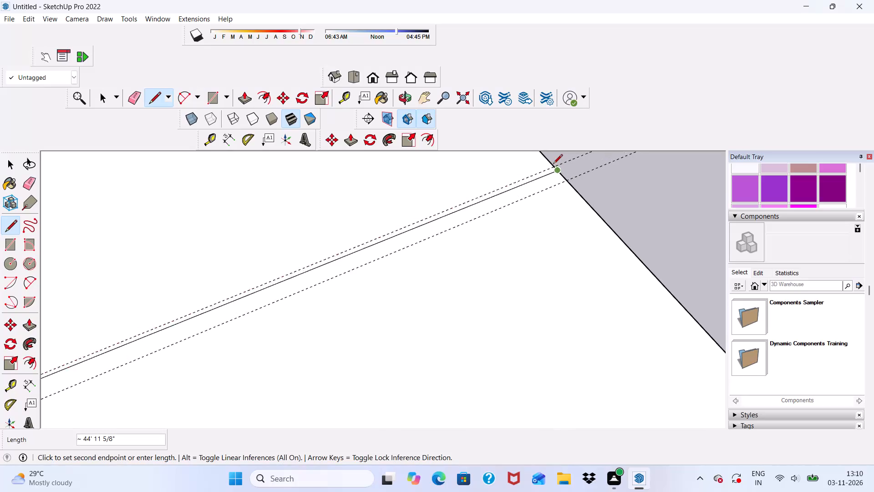
pyautogui.scroll(6, 553, 164)
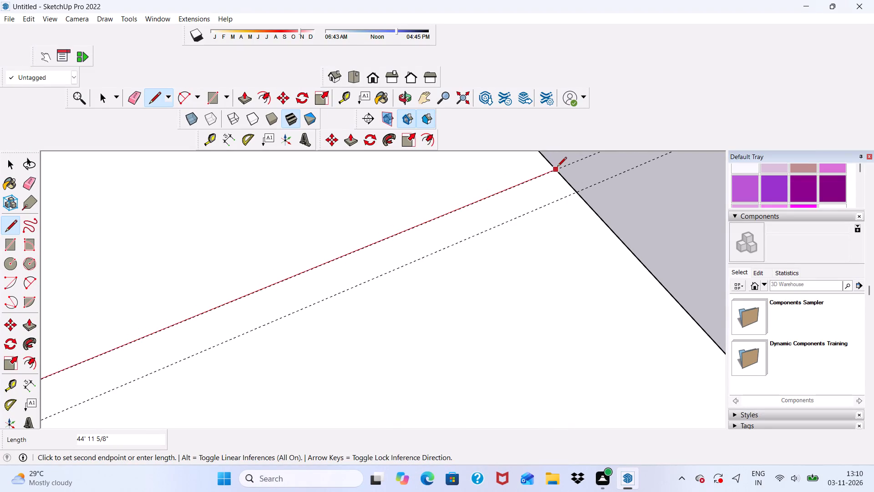
pyautogui.click(557, 167)
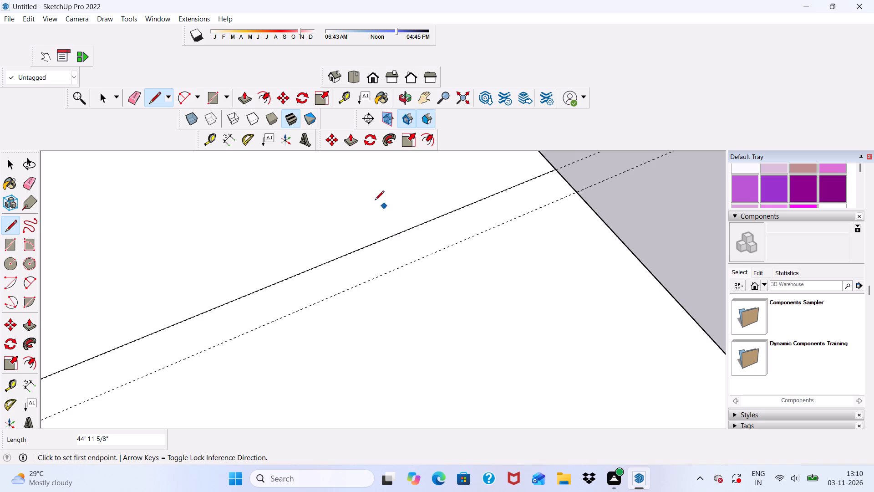
# Draw a line about 45' long along the front guide, across the right roof slab from its inner to its outer edge.
pyautogui.scroll(-4, 334, 226)
pyautogui.scroll(1, 466, 205)
pyautogui.scroll(-8, 465, 204)
pyautogui.moveTo(437, 288); pyautogui.dragTo(433, 309, button='middle')
pyautogui.scroll(-9, 425, 257)
pyautogui.moveTo(430, 309); pyautogui.dragTo(428, 320, button='middle')
pyautogui.scroll(6, 453, 256)
pyautogui.scroll(-7, 452, 252)
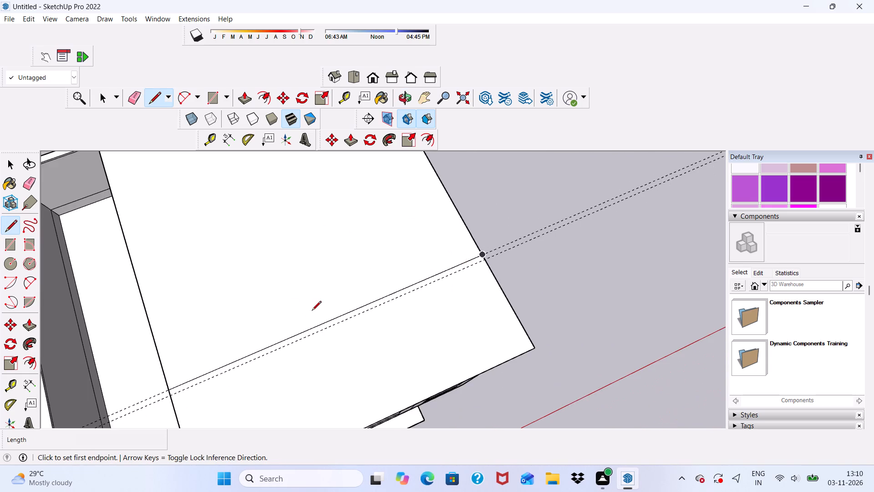
pyautogui.scroll(4, 295, 312)
pyautogui.scroll(-6, 215, 313)
pyautogui.scroll(12, 177, 392)
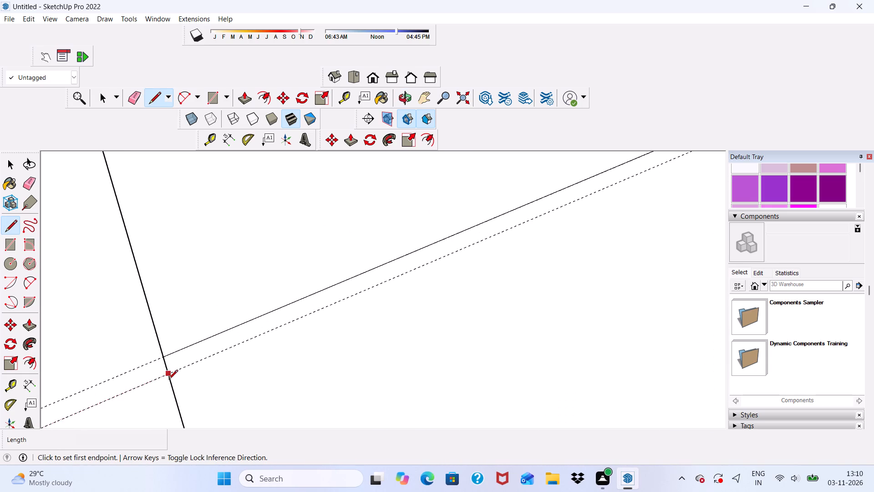
pyautogui.click(168, 376)
pyautogui.scroll(-4, 300, 362)
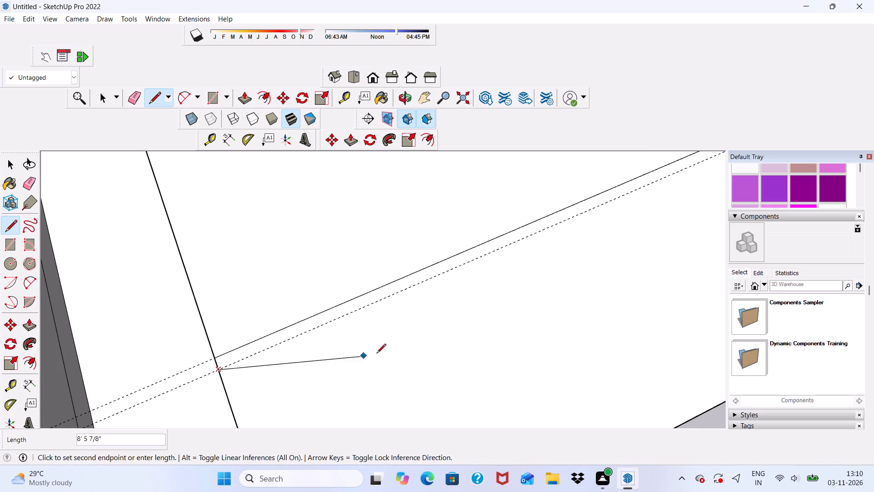
pyautogui.scroll(-4, 357, 304)
pyautogui.scroll(-2, 277, 324)
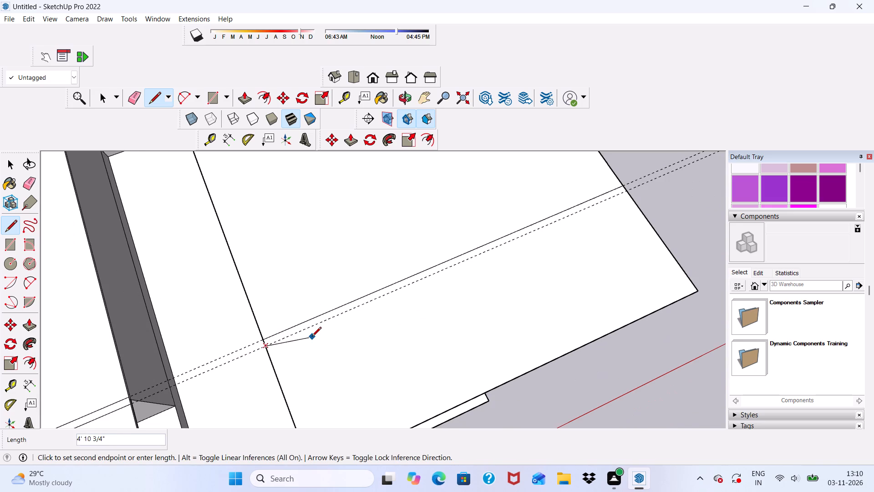
pyautogui.scroll(7, 629, 197)
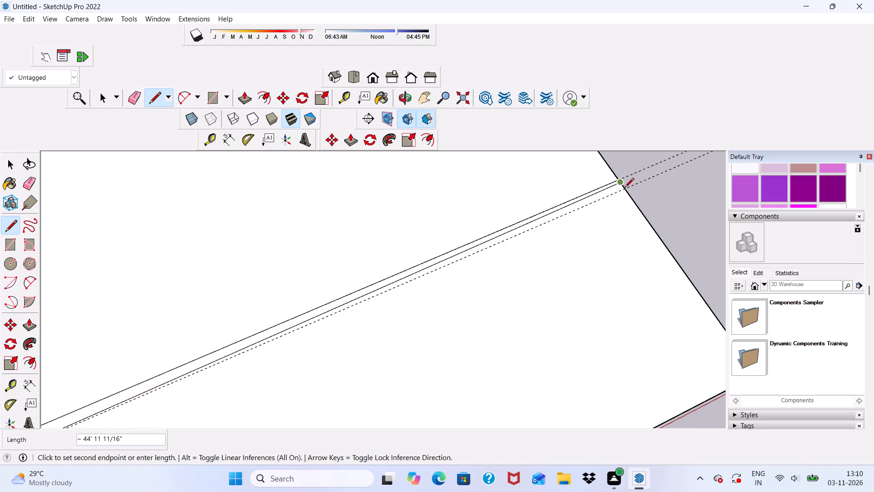
pyautogui.scroll(1, 625, 188)
pyautogui.click(624, 191)
pyautogui.scroll(-3, 586, 209)
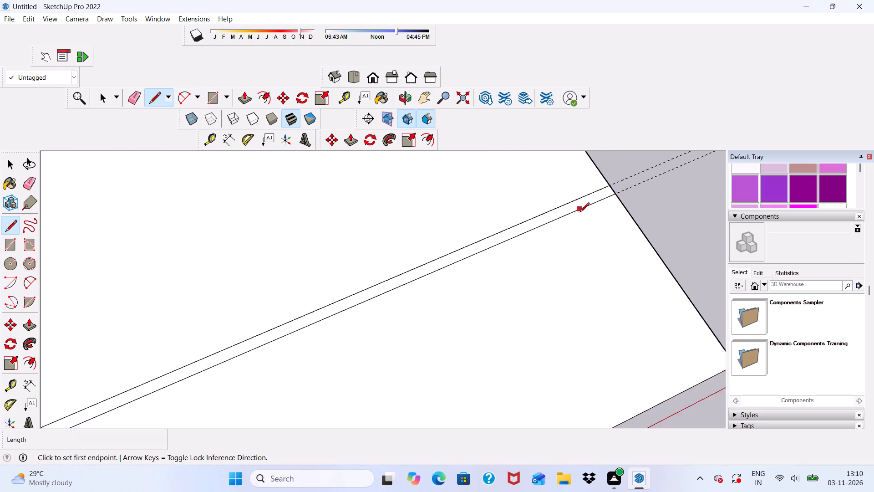
# Erase the two parallel guides that run across the roof slabs along the 9" strip.
pyautogui.scroll(-4, 580, 213)
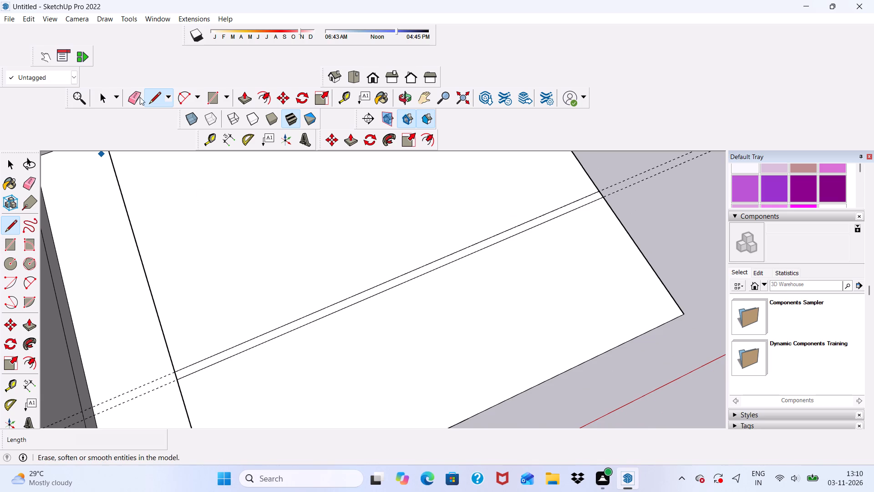
pyautogui.click(135, 92)
pyautogui.scroll(-5, 182, 134)
pyautogui.scroll(3, 190, 277)
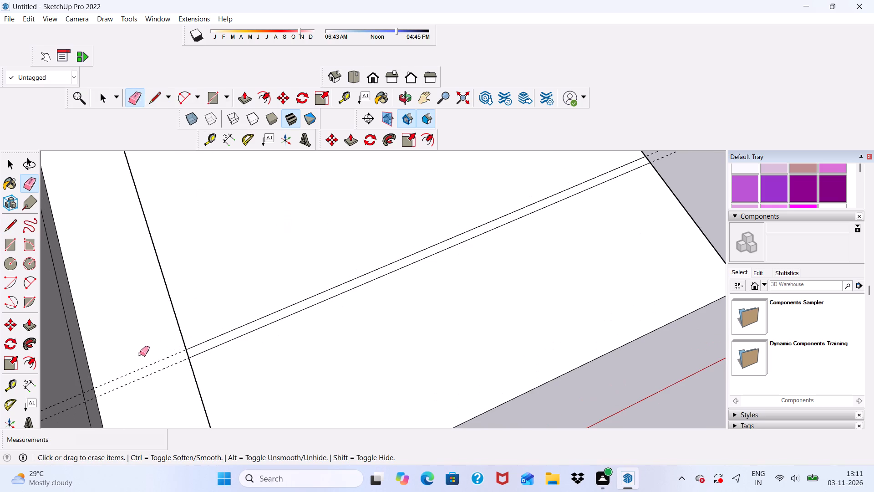
pyautogui.moveTo(140, 361); pyautogui.dragTo(140, 382)
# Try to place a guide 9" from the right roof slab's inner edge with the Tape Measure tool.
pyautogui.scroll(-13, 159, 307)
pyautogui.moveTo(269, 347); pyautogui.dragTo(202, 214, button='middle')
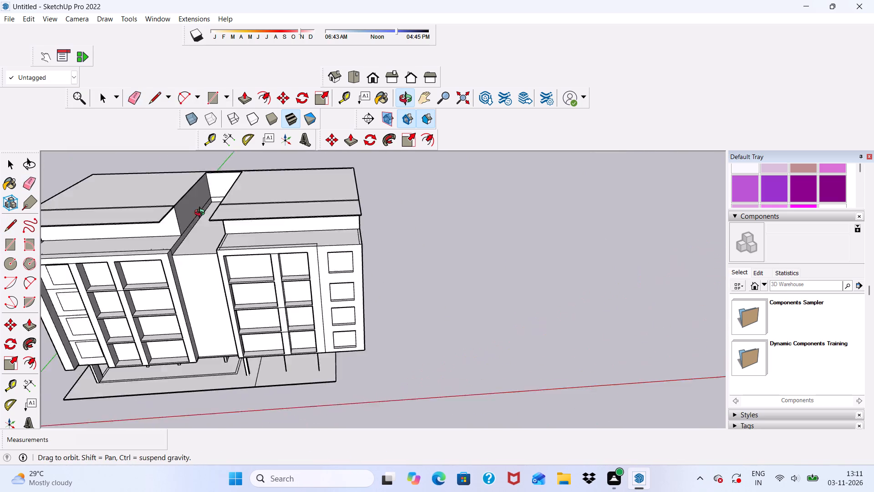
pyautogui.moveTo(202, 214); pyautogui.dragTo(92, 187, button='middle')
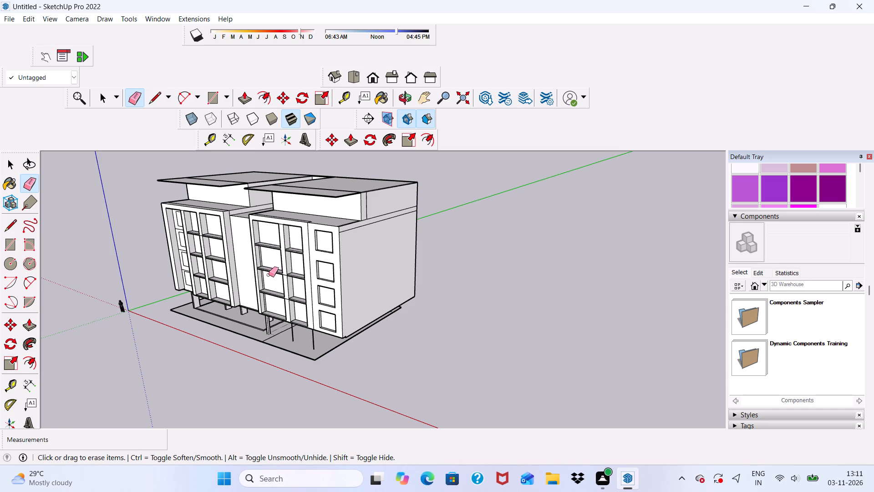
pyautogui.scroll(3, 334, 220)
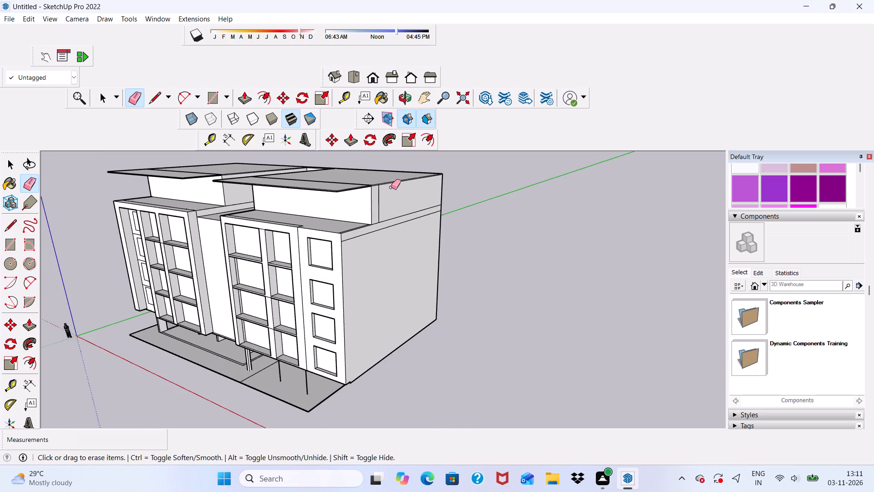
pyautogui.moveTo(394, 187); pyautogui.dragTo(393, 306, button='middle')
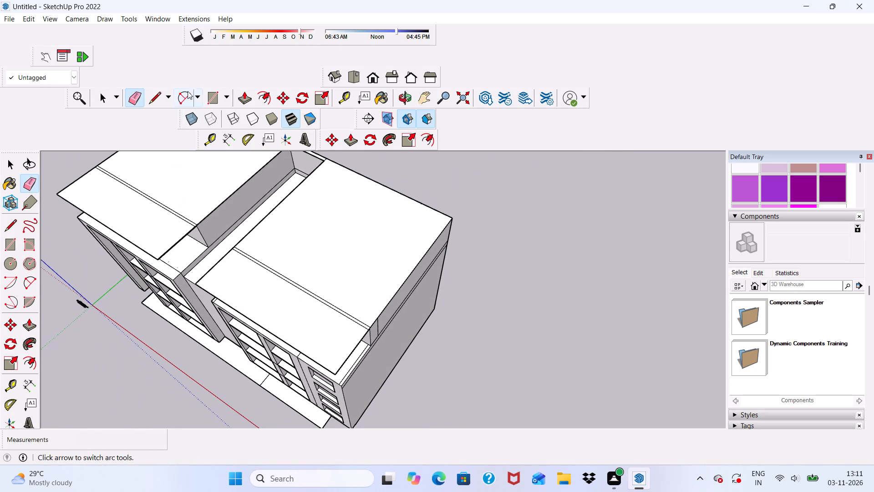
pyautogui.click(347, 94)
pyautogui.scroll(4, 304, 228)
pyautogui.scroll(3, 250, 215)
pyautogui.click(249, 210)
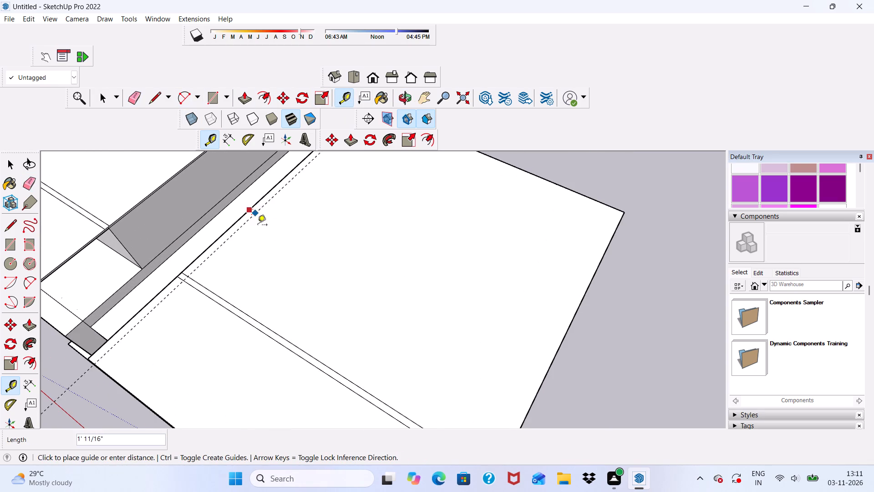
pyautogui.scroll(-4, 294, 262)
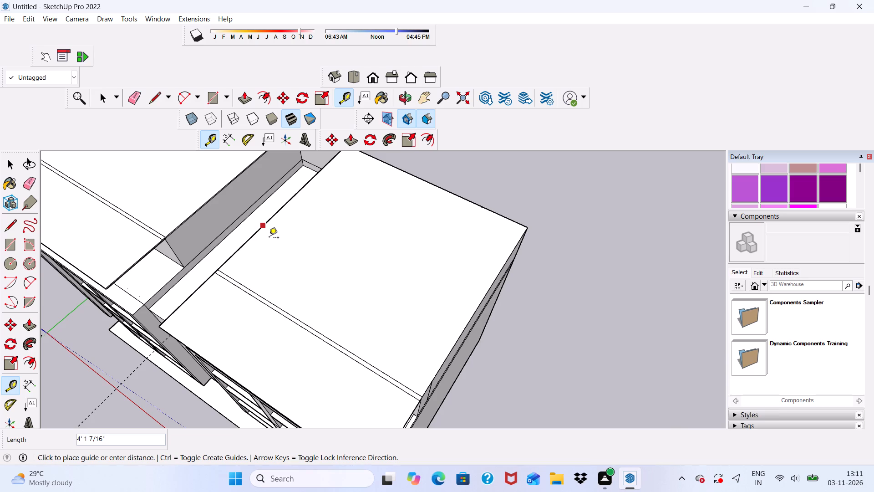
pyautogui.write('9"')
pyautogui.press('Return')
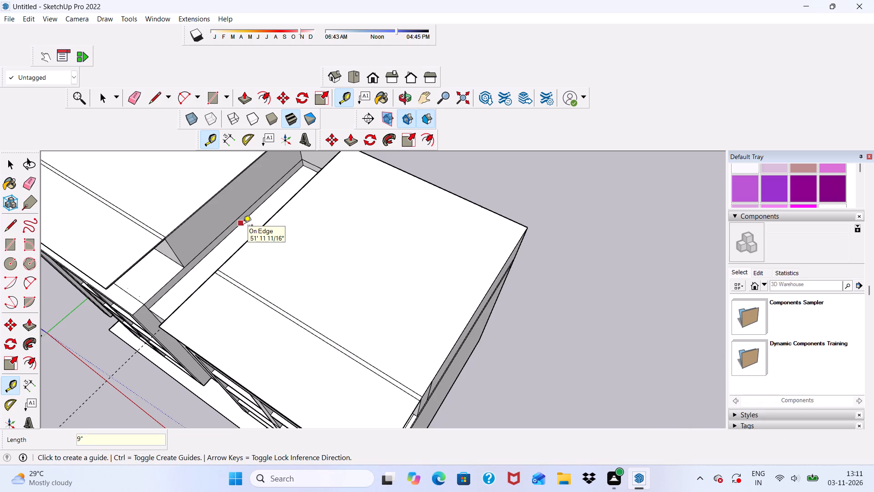
# Place a guide on the right roof slab, 9" in from its inner edge.
pyautogui.scroll(-3, 356, 267)
pyautogui.scroll(6, 394, 346)
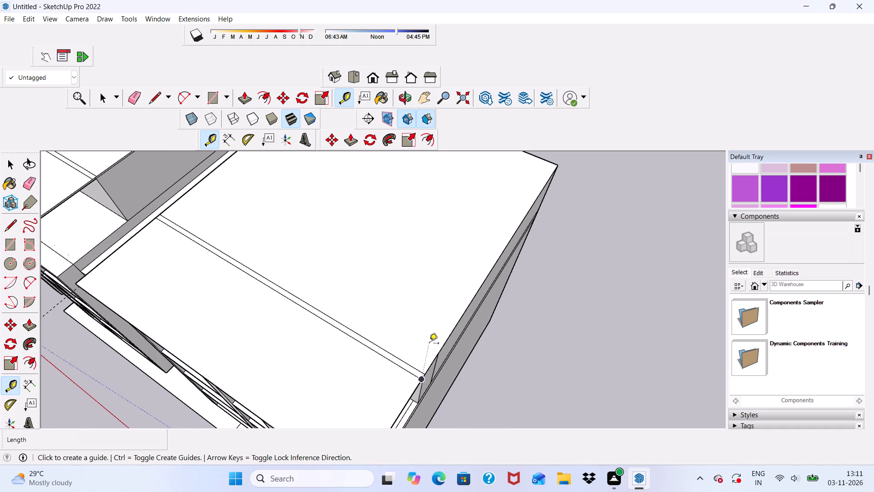
pyautogui.scroll(-1, 434, 344)
pyautogui.scroll(5, 223, 189)
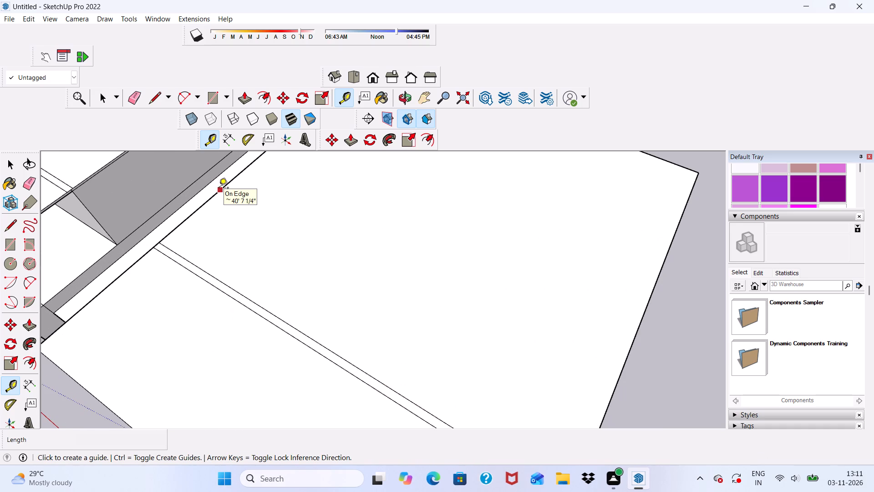
pyautogui.scroll(4, 237, 181)
pyautogui.scroll(2, 175, 231)
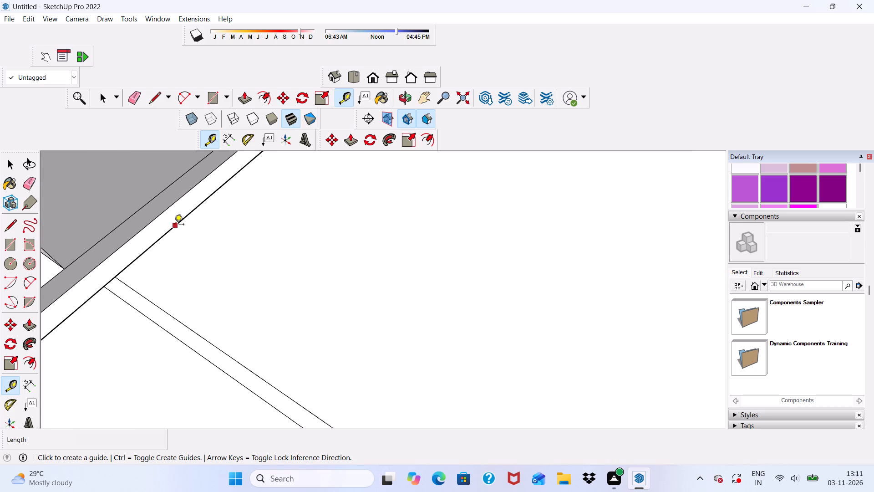
pyautogui.click(174, 225)
pyautogui.press('9')
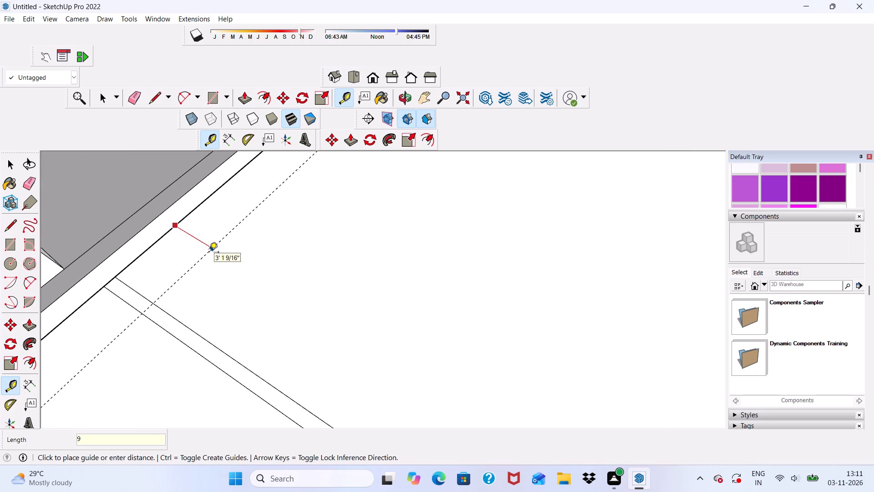
pyautogui.hotkey('shift', '"')
pyautogui.press('Return')
# Place a guide on the right roof slab, 9" in from its outer edge.
pyautogui.scroll(-3, 177, 234)
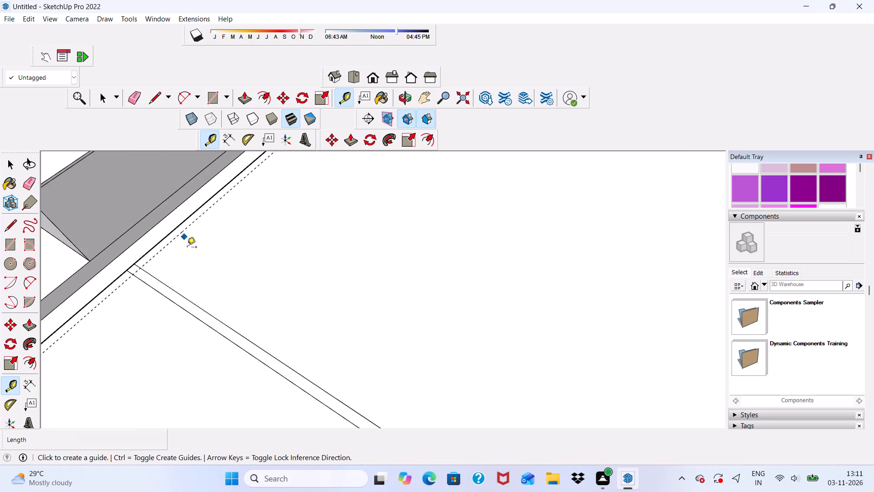
pyautogui.scroll(-5, 187, 248)
pyautogui.moveTo(239, 318); pyautogui.dragTo(386, 310, button='middle')
pyautogui.scroll(4, 677, 281)
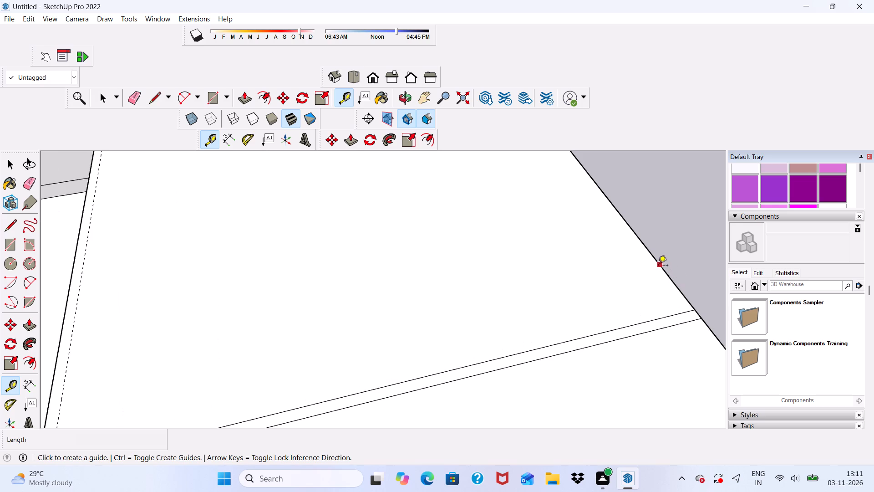
pyautogui.click(658, 266)
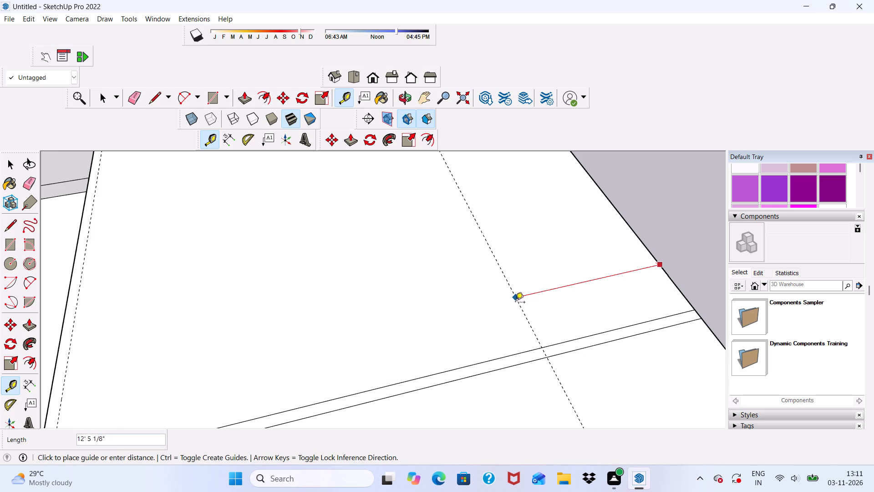
pyautogui.press('9')
pyautogui.hotkey('shift', '"')
pyautogui.press('Return')
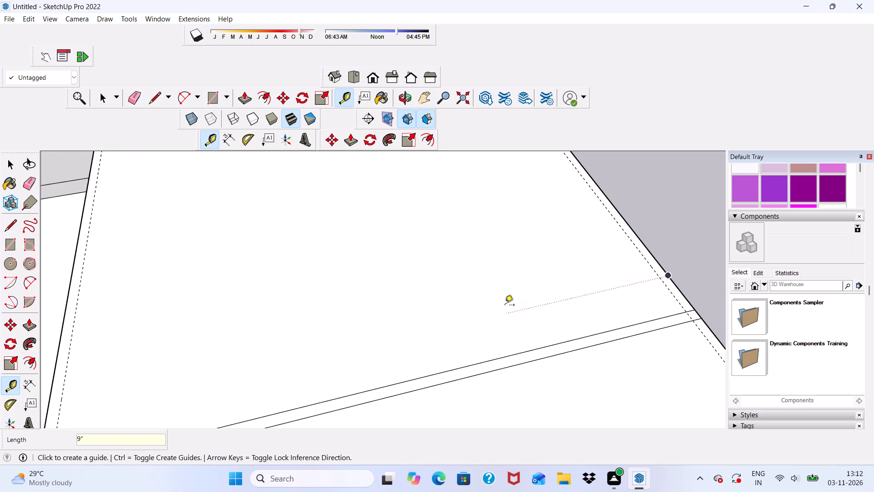
# Place a guide on the right roof slab, 9" in from its rear edge.
pyautogui.scroll(1, 450, 338)
pyautogui.scroll(-9, 435, 335)
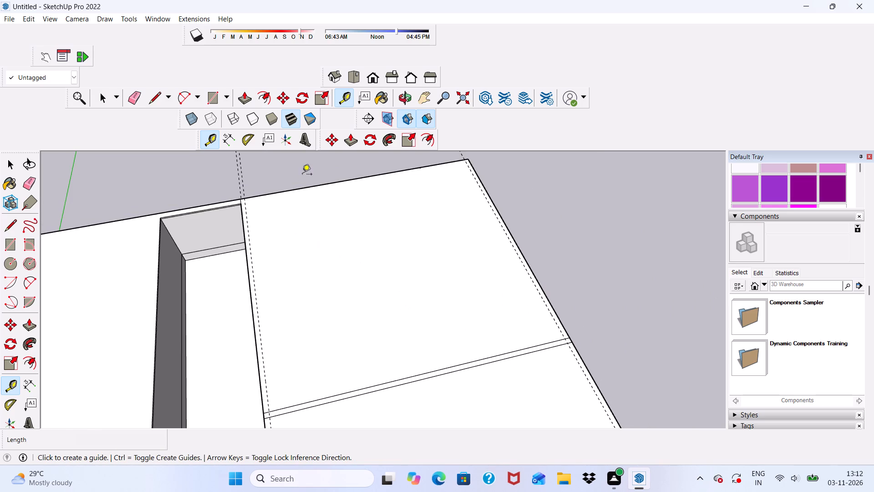
pyautogui.scroll(4, 302, 175)
pyautogui.click(294, 196)
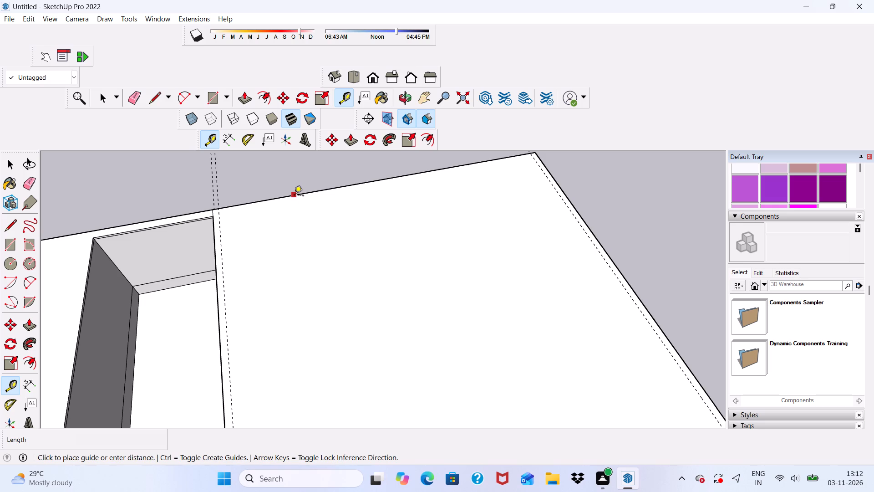
pyautogui.press('9')
pyautogui.hotkey('shift', '"')
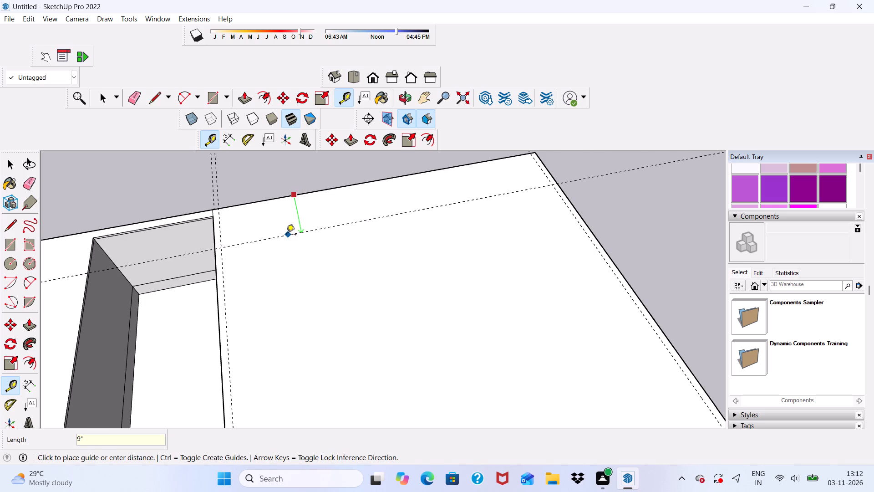
pyautogui.press('Return')
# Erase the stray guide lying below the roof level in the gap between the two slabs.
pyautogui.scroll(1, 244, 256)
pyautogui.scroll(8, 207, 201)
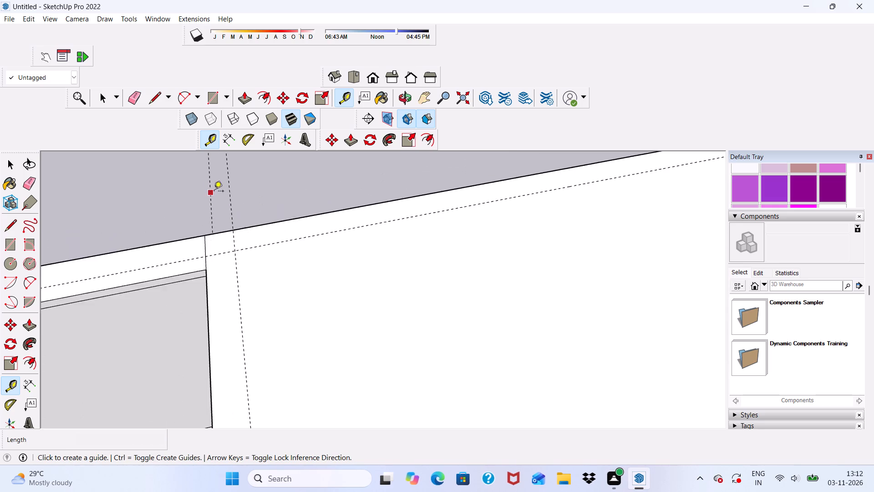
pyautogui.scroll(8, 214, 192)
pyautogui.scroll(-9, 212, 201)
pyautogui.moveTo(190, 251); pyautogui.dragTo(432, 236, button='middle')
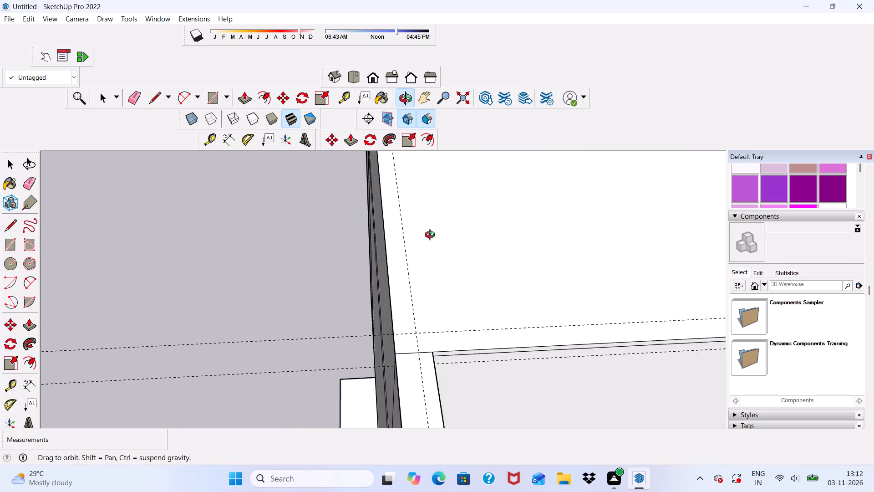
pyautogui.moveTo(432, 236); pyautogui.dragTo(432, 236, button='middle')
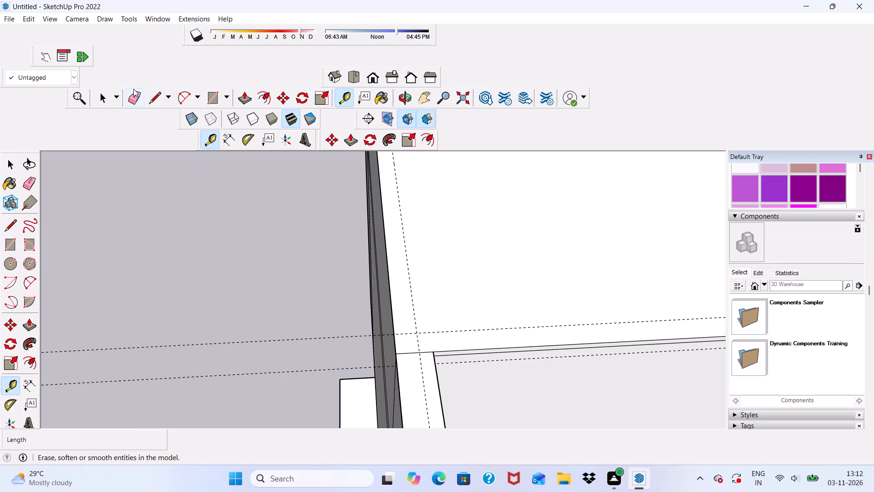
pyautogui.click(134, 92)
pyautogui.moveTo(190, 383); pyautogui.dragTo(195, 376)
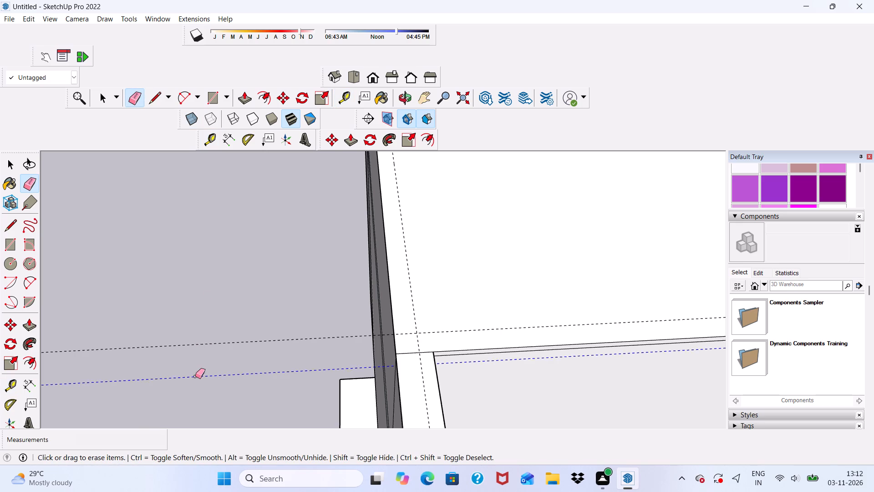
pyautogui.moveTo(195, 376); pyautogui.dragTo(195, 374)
# Draw a line along the right roof slab's inner guide, from the rear guide intersection to the 9" strip's front line.
pyautogui.click(156, 99)
pyautogui.scroll(-4, 212, 184)
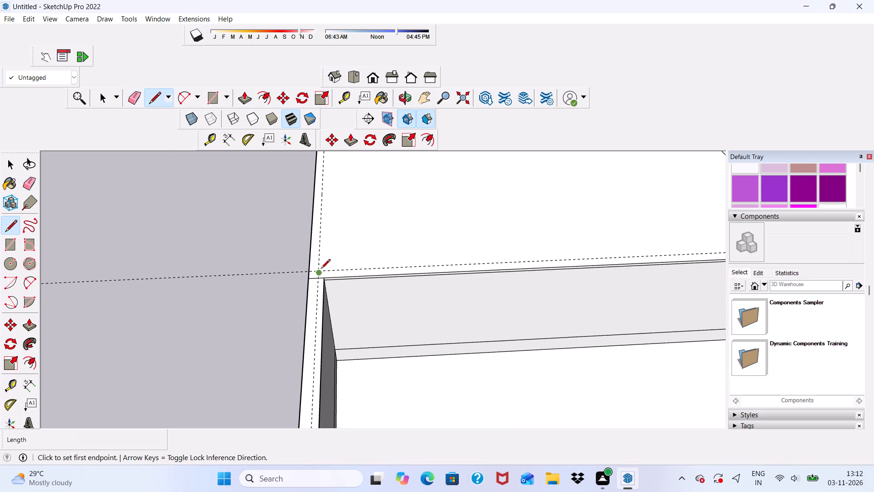
pyautogui.scroll(-1, 333, 287)
pyautogui.scroll(5, 312, 284)
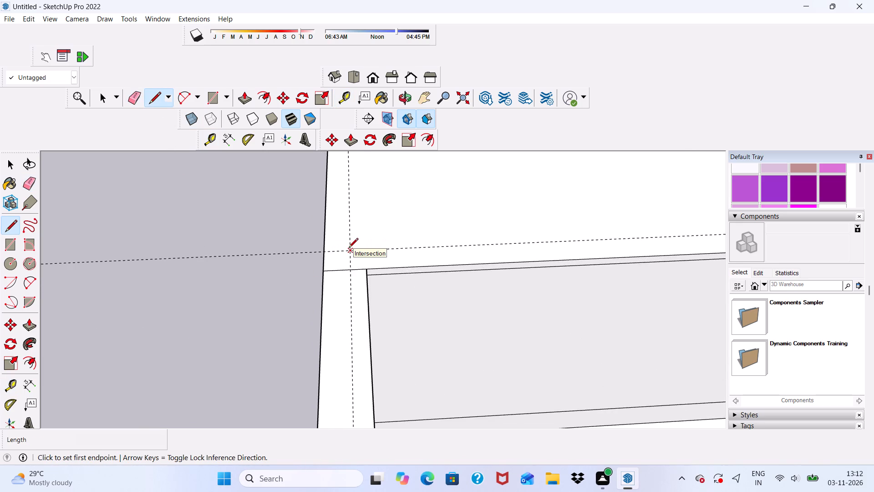
pyautogui.click(350, 251)
pyautogui.scroll(-5, 282, 266)
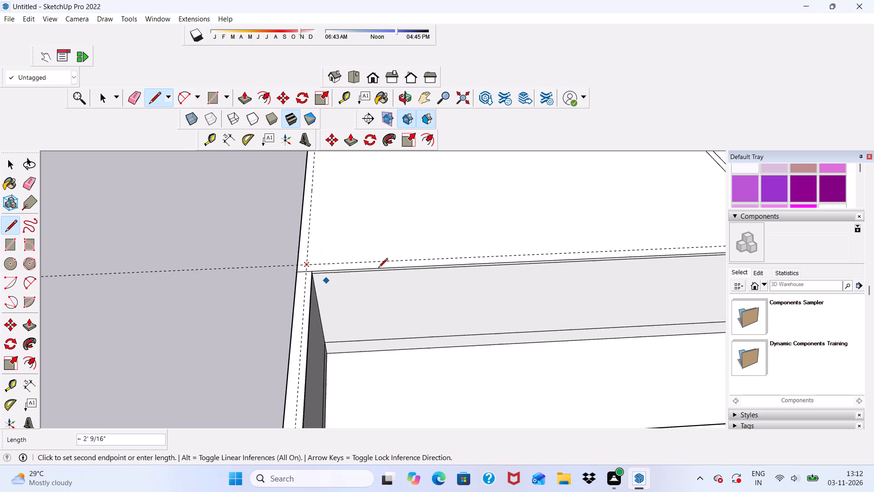
pyautogui.scroll(-8, 239, 269)
pyautogui.scroll(6, 483, 242)
pyautogui.scroll(5, 524, 265)
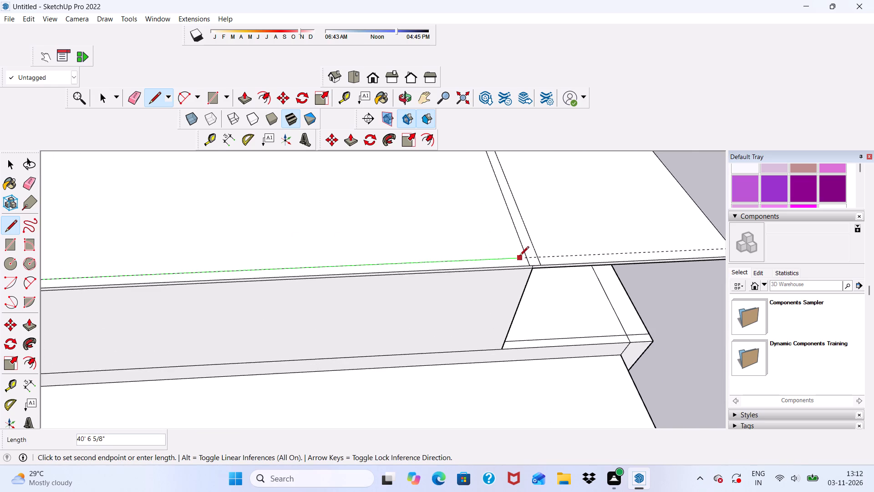
pyautogui.scroll(5, 524, 257)
pyautogui.click(544, 256)
# Draw a line 43' 5 13/16" long along the right roof slab's rear guide, from the inner guide to the outer guide.
pyautogui.scroll(-2, 544, 248)
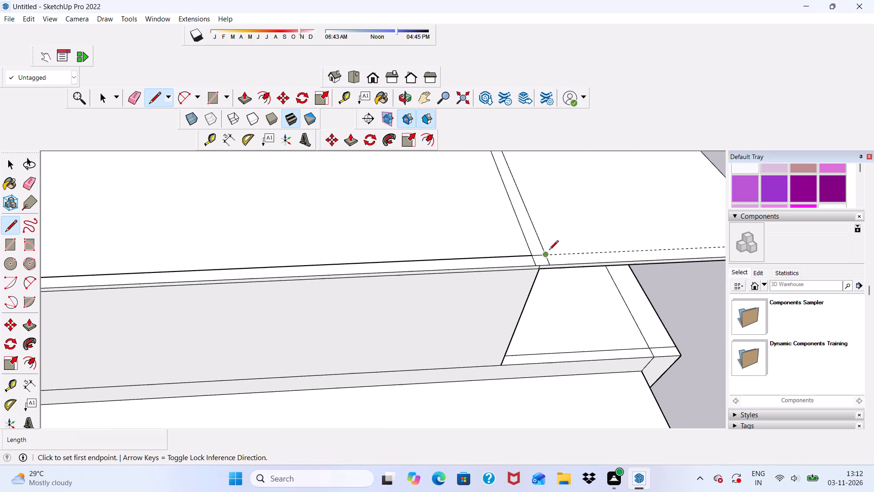
pyautogui.scroll(-13, 549, 251)
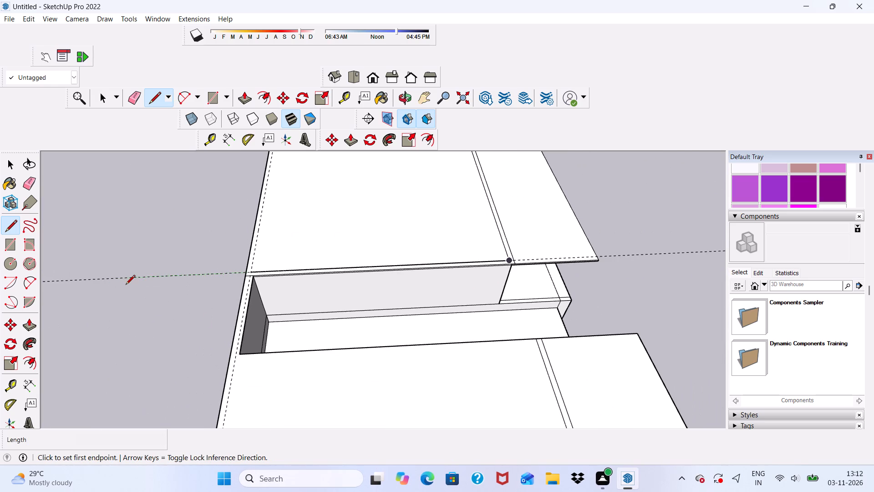
pyautogui.scroll(6, 223, 256)
pyautogui.scroll(1, 270, 276)
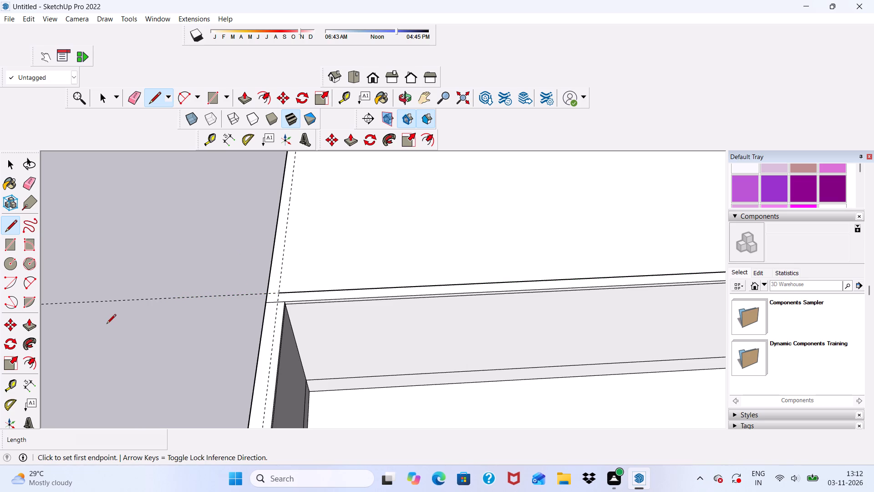
pyautogui.scroll(9, 284, 291)
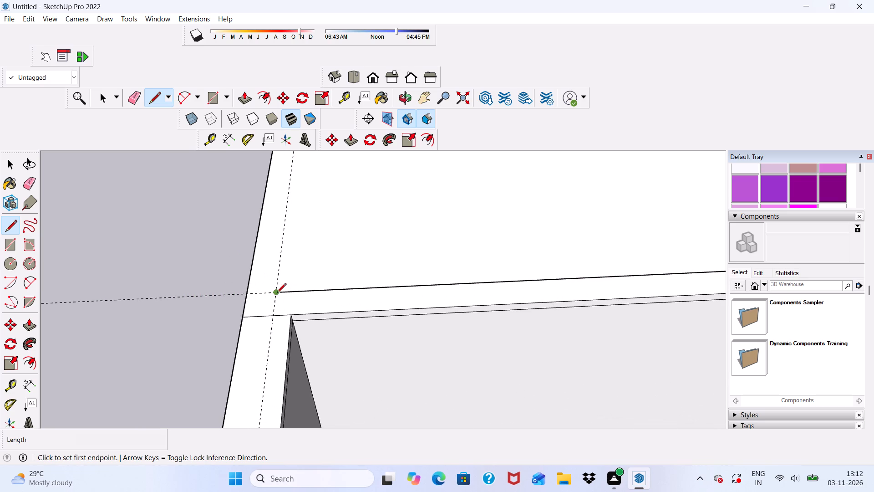
pyautogui.click(277, 293)
pyautogui.scroll(-4, 276, 381)
pyautogui.scroll(-17, 263, 340)
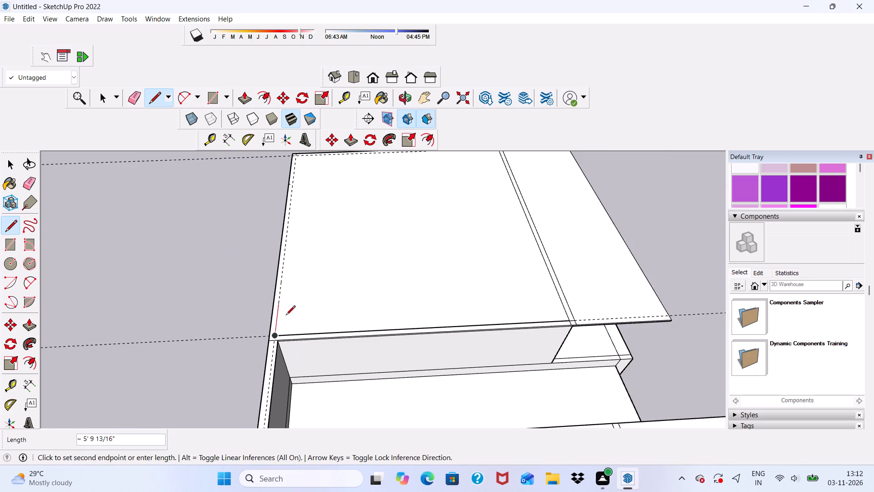
pyautogui.scroll(-3, 286, 316)
pyautogui.scroll(9, 306, 200)
pyautogui.scroll(7, 269, 210)
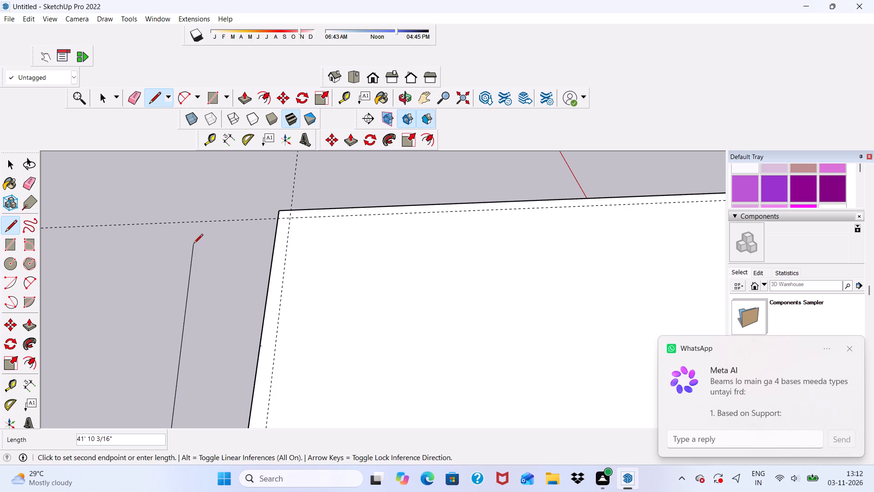
pyautogui.scroll(5, 291, 216)
pyautogui.click(290, 215)
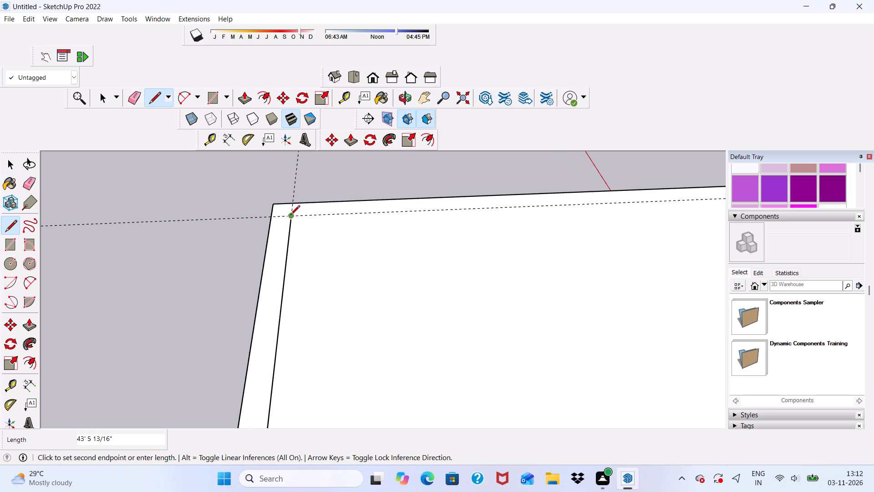
# Draw a line about 41' long along the right roof slab's outer guide, from the rear guide intersection to the 9" strip's rear line.
pyautogui.scroll(-5, 375, 207)
pyautogui.scroll(-9, 194, 241)
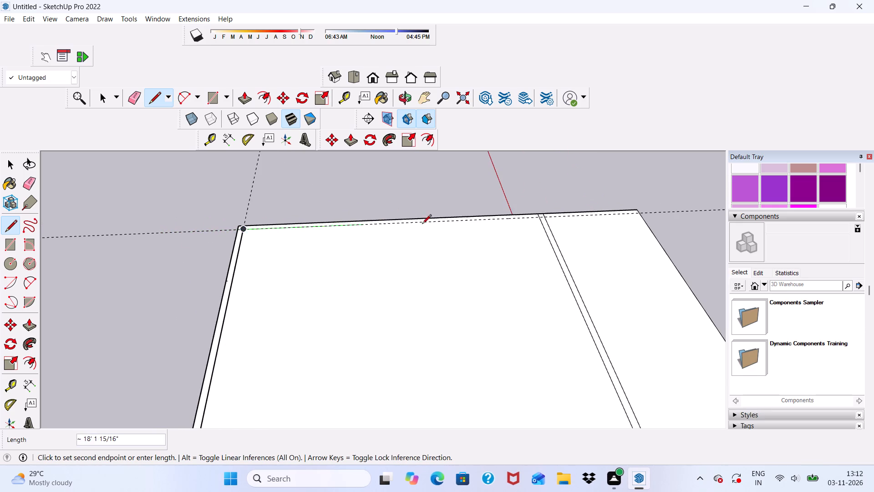
pyautogui.scroll(9, 526, 220)
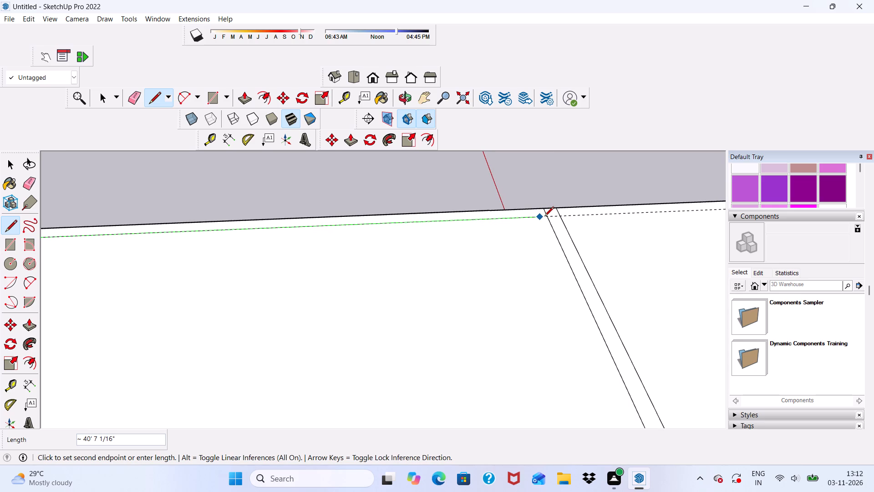
pyautogui.scroll(5, 552, 220)
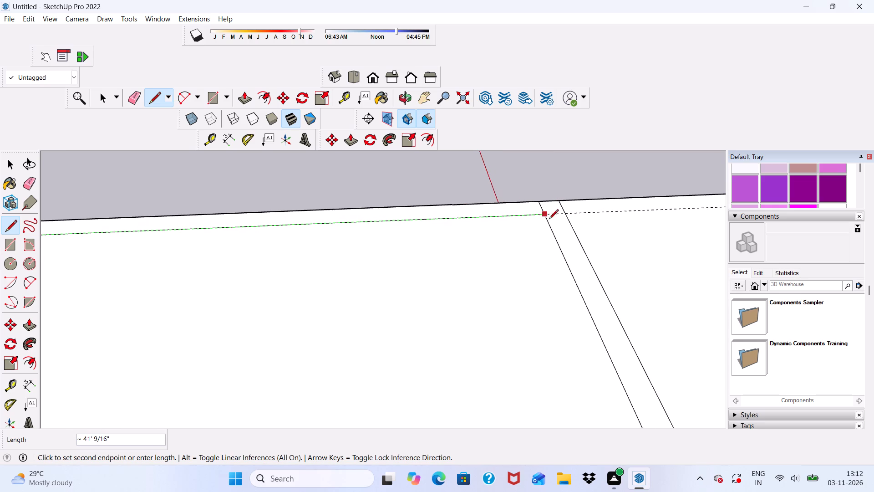
pyautogui.click(545, 216)
pyautogui.scroll(-10, 493, 209)
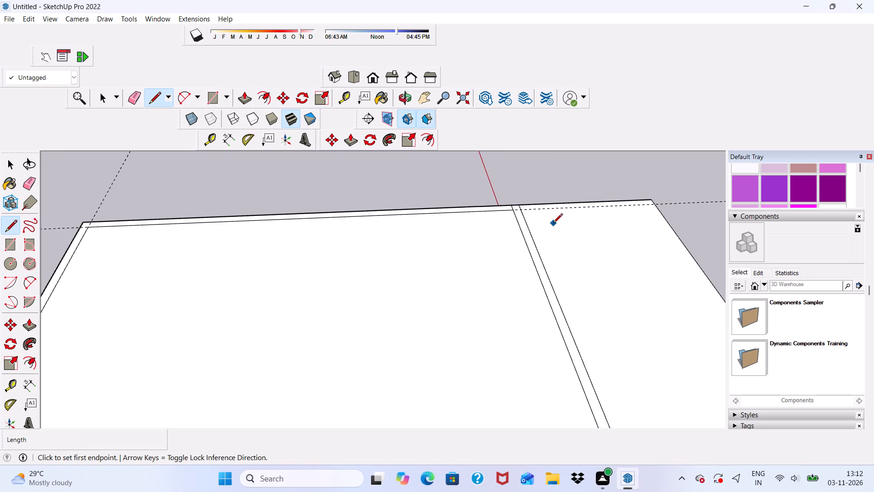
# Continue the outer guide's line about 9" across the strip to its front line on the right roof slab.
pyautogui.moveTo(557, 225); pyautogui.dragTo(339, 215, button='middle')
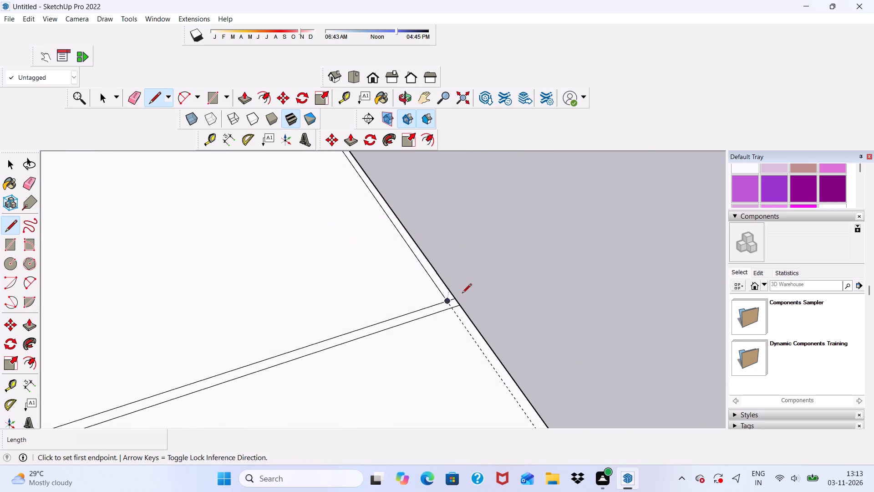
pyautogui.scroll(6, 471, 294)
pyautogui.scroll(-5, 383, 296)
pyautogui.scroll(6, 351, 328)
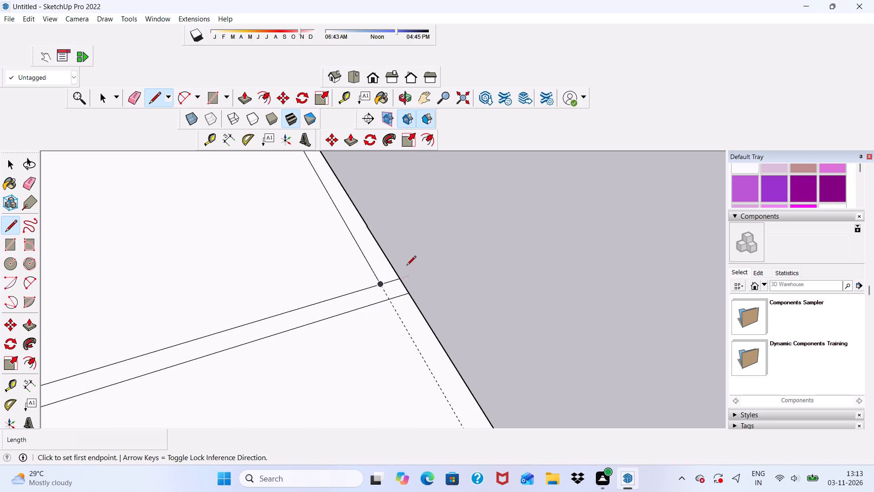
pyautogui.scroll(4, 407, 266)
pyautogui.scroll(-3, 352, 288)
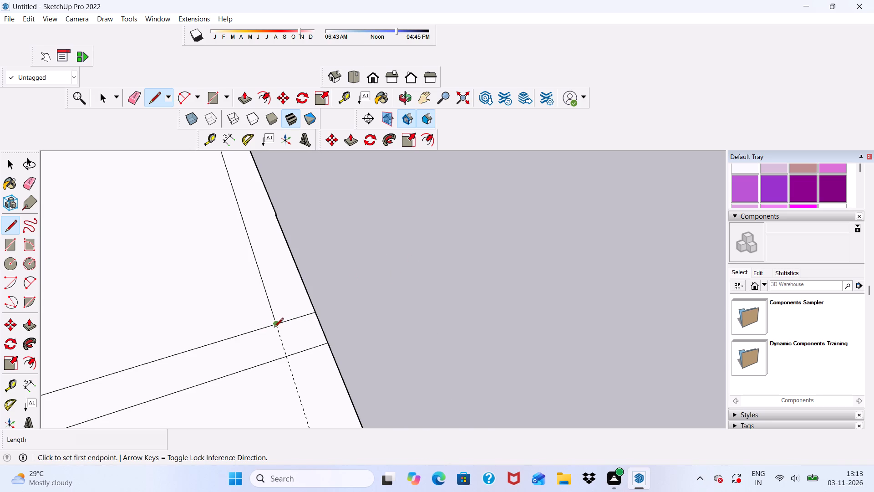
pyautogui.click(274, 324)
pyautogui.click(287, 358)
# Erase the remaining guides around the right roof slab's border and the short line segments crossing the border at the strip's two ends.
pyautogui.click(127, 94)
pyautogui.scroll(2, 290, 400)
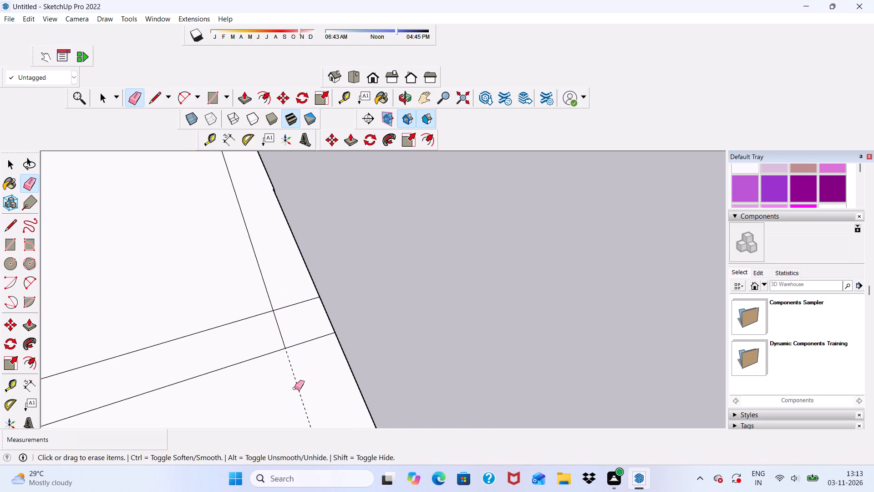
pyautogui.moveTo(295, 388); pyautogui.dragTo(305, 381)
pyautogui.moveTo(285, 305); pyautogui.dragTo(274, 330)
pyautogui.scroll(-18, 283, 317)
pyautogui.scroll(6, 283, 328)
pyautogui.scroll(6, 236, 431)
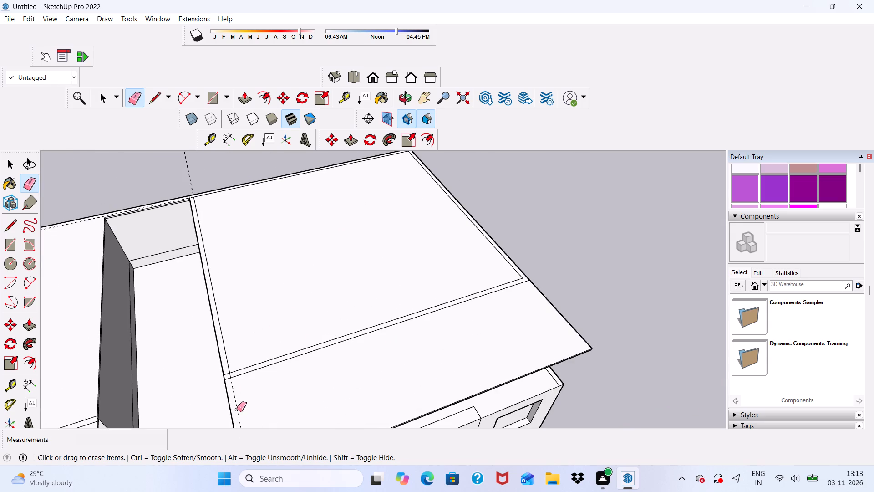
pyautogui.click(232, 408)
pyautogui.scroll(11, 231, 381)
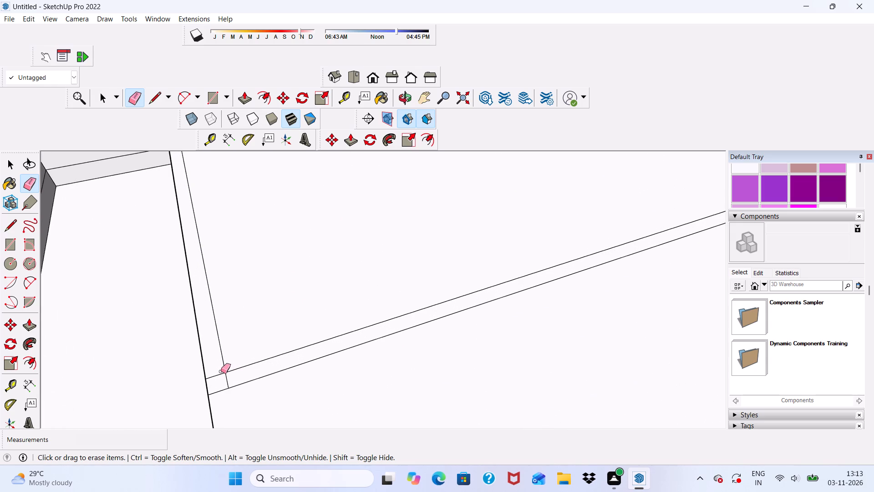
pyautogui.moveTo(221, 371); pyautogui.dragTo(237, 375)
pyautogui.scroll(-17, 253, 382)
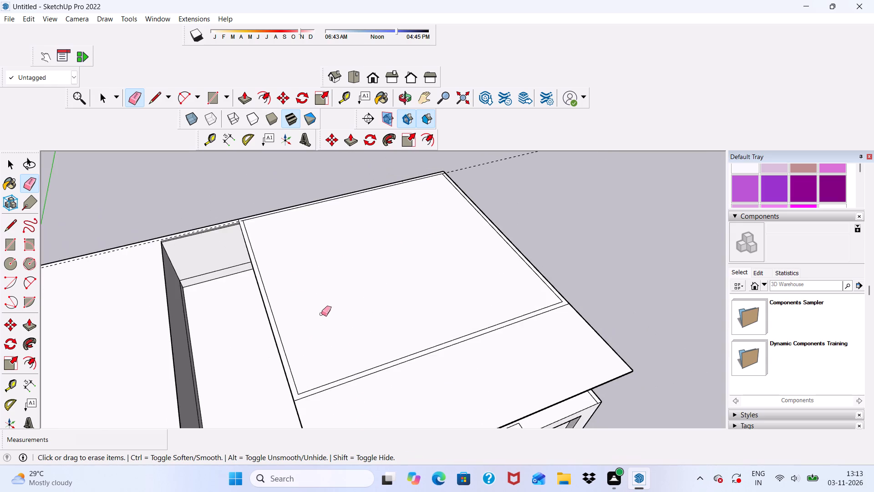
pyautogui.scroll(6, 215, 223)
pyautogui.scroll(13, 256, 228)
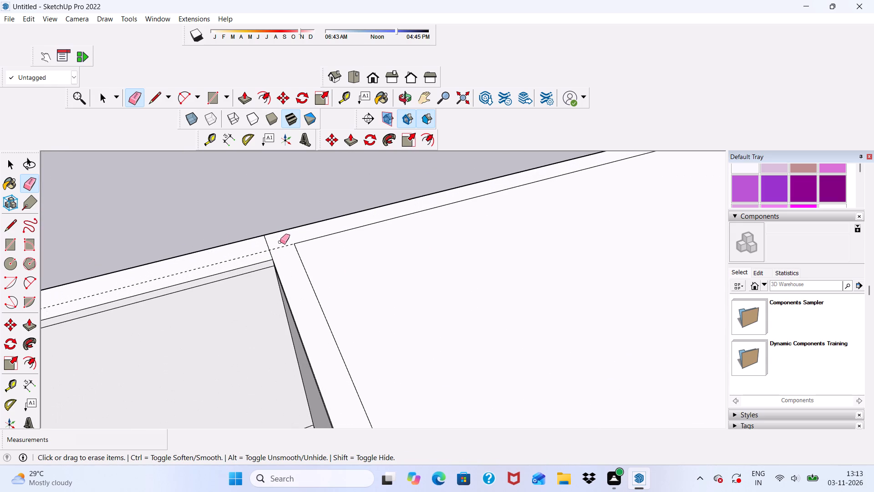
pyautogui.moveTo(280, 242); pyautogui.dragTo(280, 247)
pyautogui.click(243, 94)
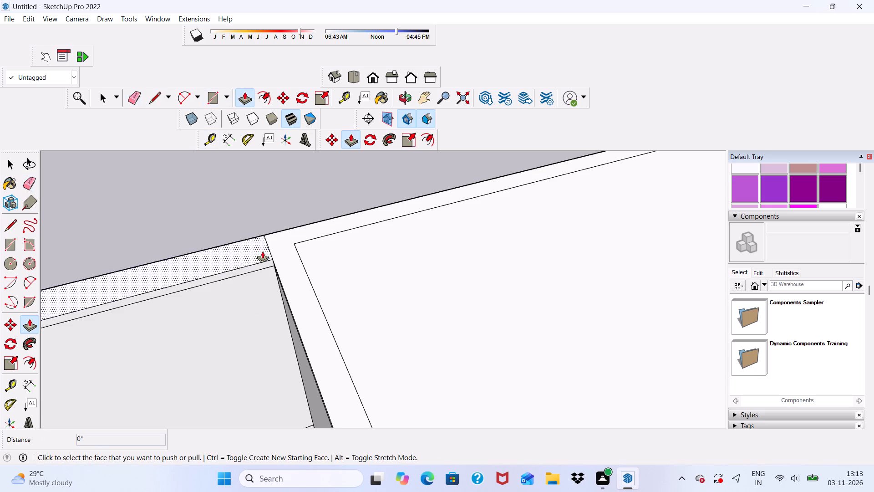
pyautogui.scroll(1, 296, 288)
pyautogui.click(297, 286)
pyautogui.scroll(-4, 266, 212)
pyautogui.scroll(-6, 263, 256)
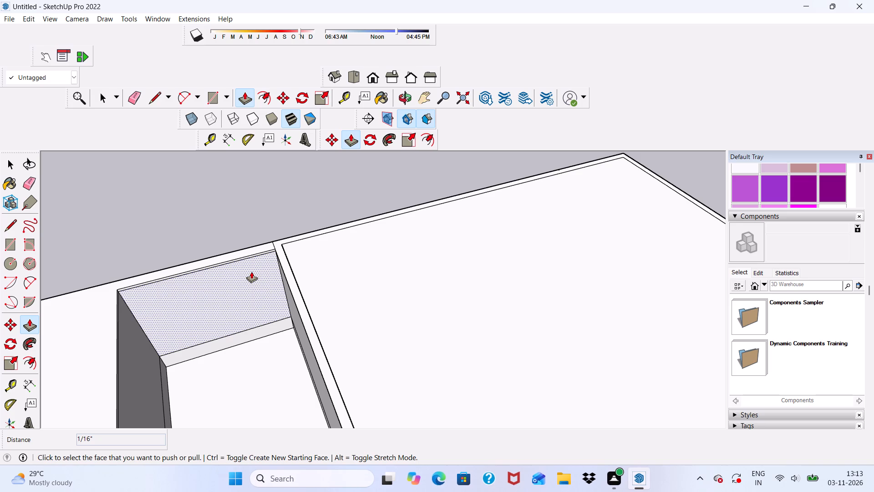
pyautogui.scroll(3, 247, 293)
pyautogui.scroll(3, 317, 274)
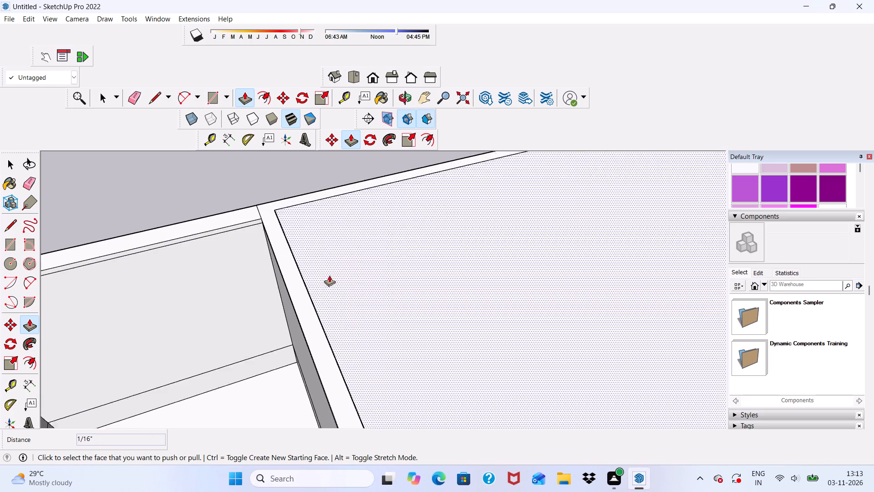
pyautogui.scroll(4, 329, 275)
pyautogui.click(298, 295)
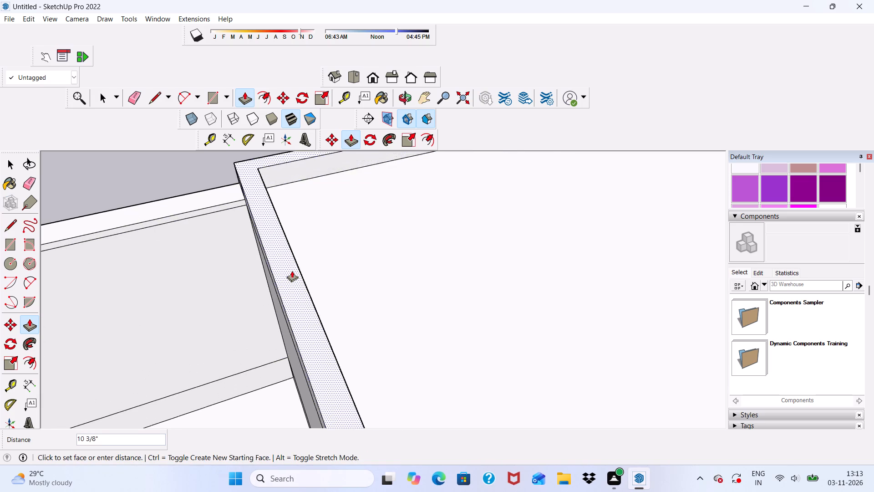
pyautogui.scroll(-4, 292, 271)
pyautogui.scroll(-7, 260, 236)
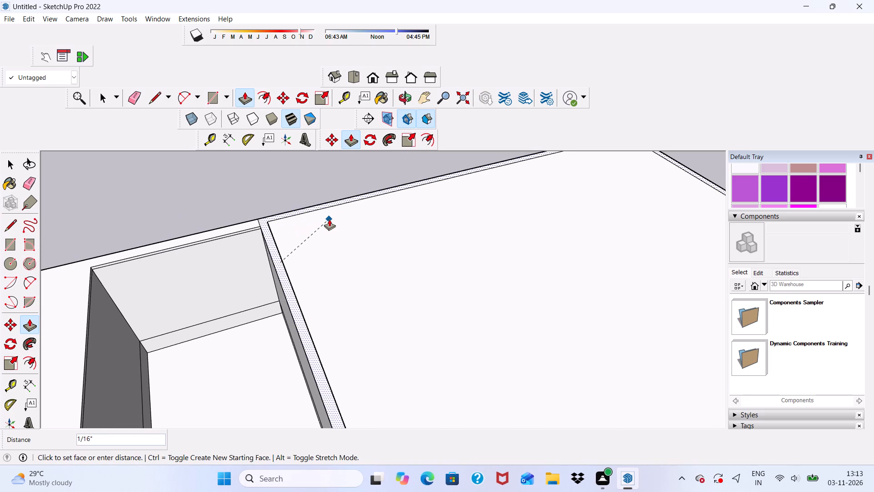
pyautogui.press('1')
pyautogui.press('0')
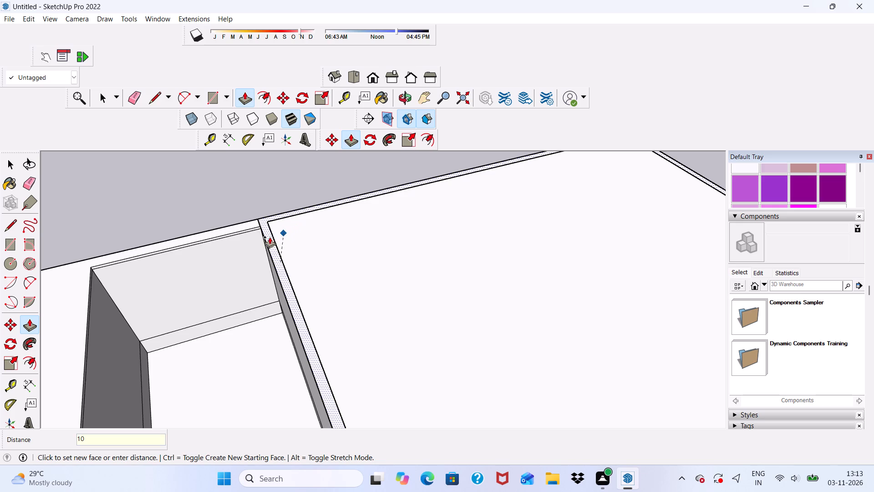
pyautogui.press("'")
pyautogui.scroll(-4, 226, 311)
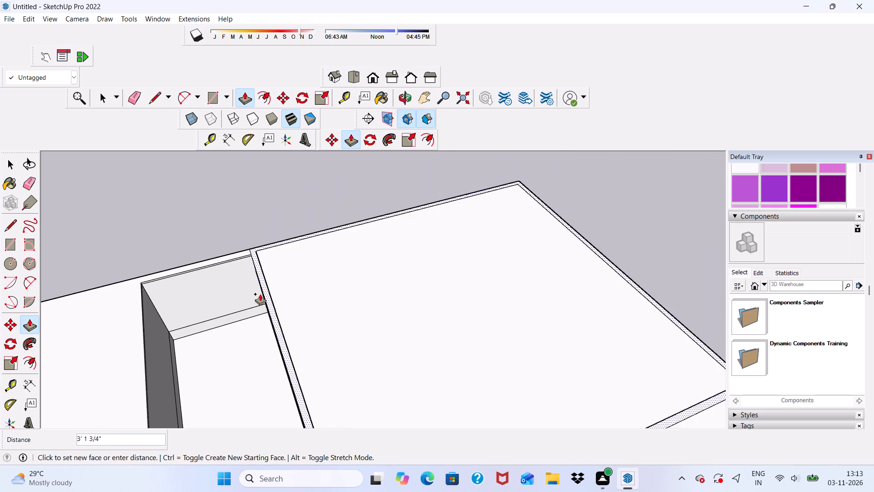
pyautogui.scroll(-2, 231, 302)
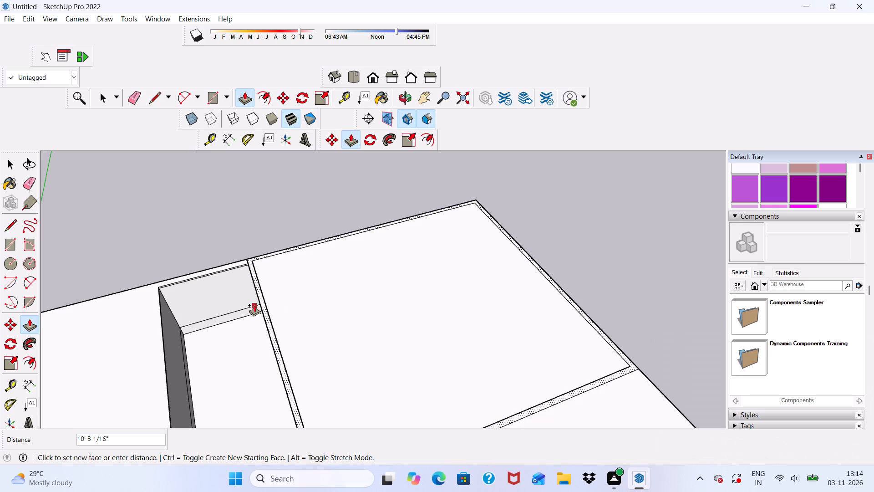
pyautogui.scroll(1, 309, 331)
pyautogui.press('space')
# Push/Pull the right roof slab's 9" border face up 10' to form the walls.
pyautogui.scroll(5, 268, 294)
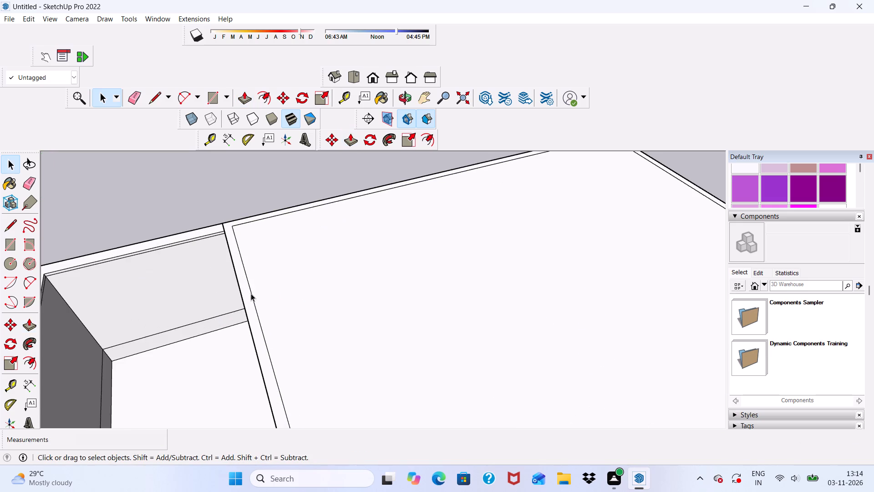
pyautogui.scroll(6, 251, 293)
pyautogui.click(244, 284)
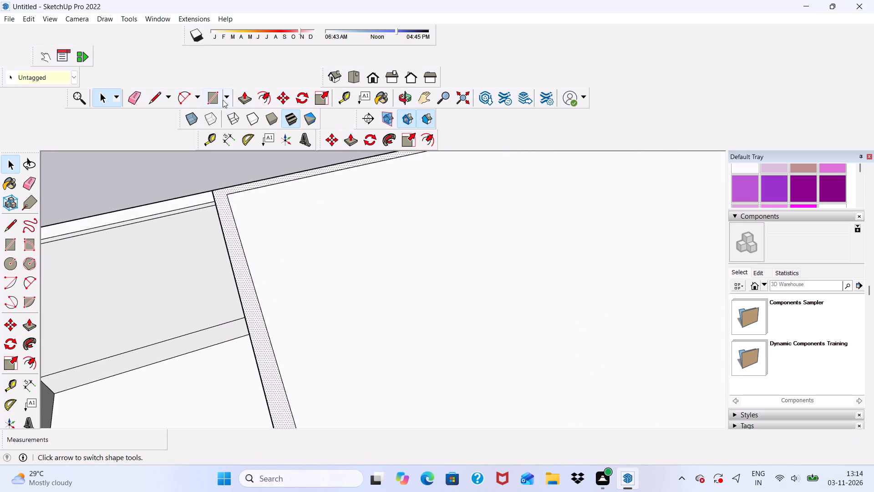
pyautogui.click(250, 95)
pyautogui.scroll(1, 256, 324)
pyautogui.click(256, 334)
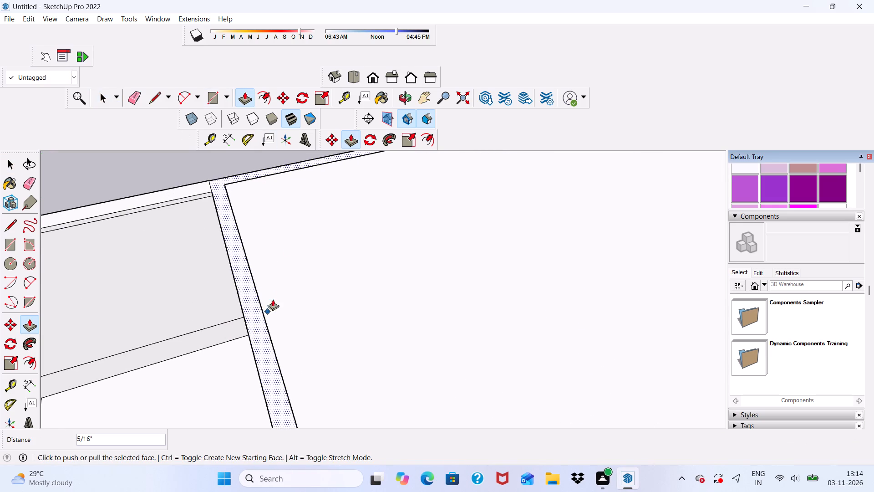
pyautogui.scroll(-10, 274, 298)
pyautogui.moveTo(311, 338); pyautogui.dragTo(206, 261, button='middle')
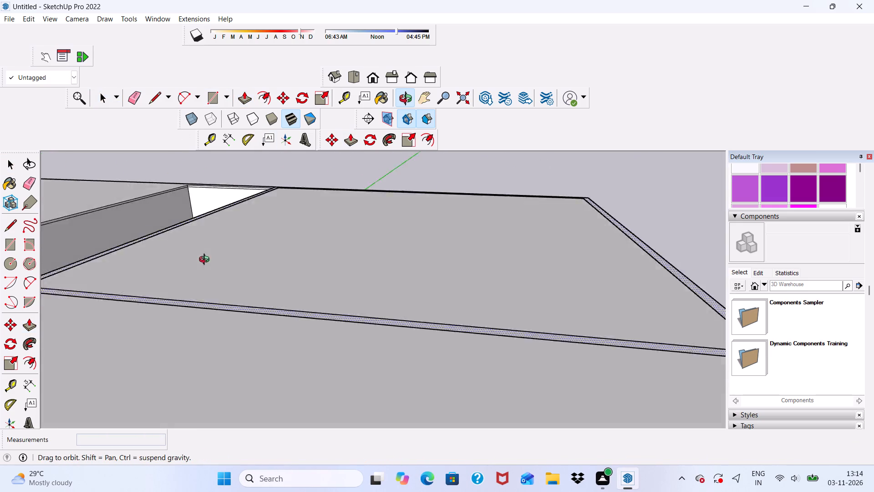
pyautogui.moveTo(206, 261); pyautogui.dragTo(217, 277, button='middle')
pyautogui.scroll(1, 266, 282)
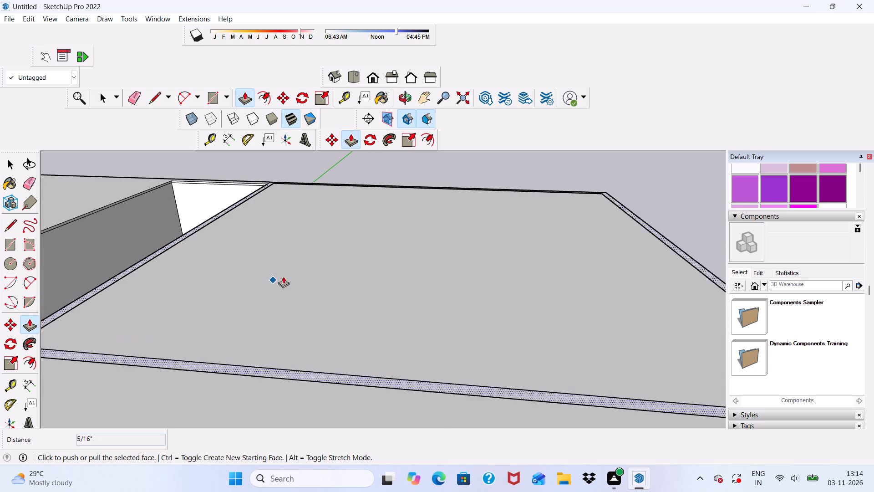
pyautogui.scroll(2, 283, 277)
pyautogui.scroll(-5, 313, 261)
pyautogui.moveTo(334, 317); pyautogui.dragTo(333, 346, button='middle')
pyautogui.scroll(8, 75, 358)
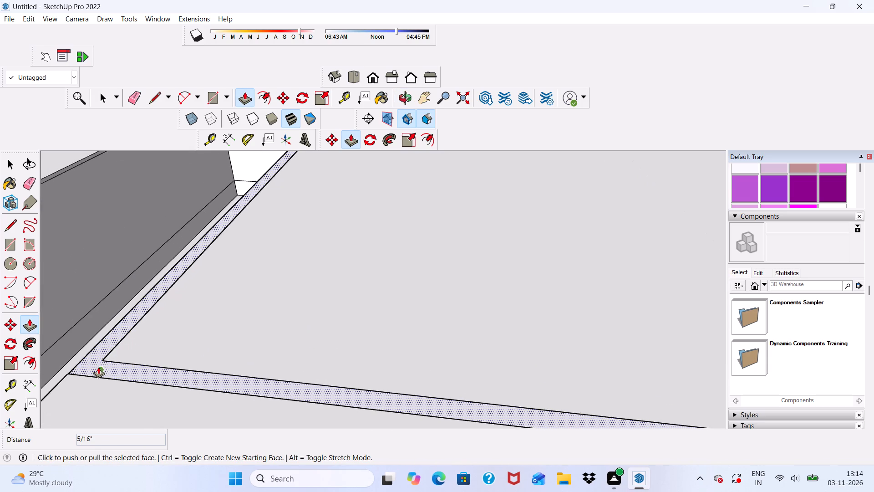
pyautogui.scroll(3, 98, 367)
pyautogui.click(98, 367)
pyautogui.scroll(-9, 73, 333)
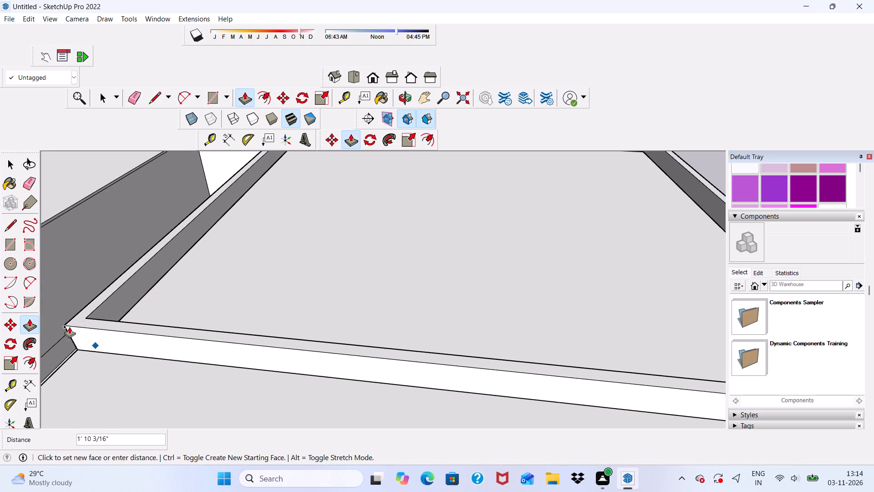
pyautogui.press('1')
pyautogui.press('0')
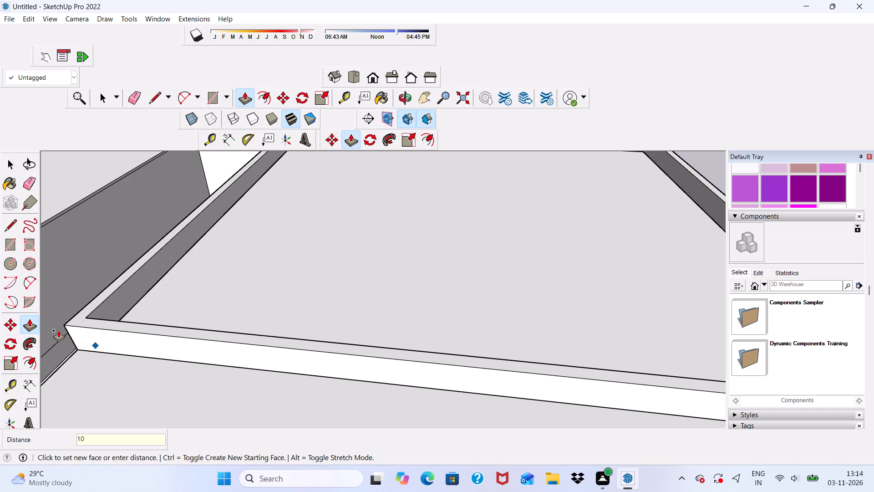
pyautogui.press("'")
pyautogui.press('Return')
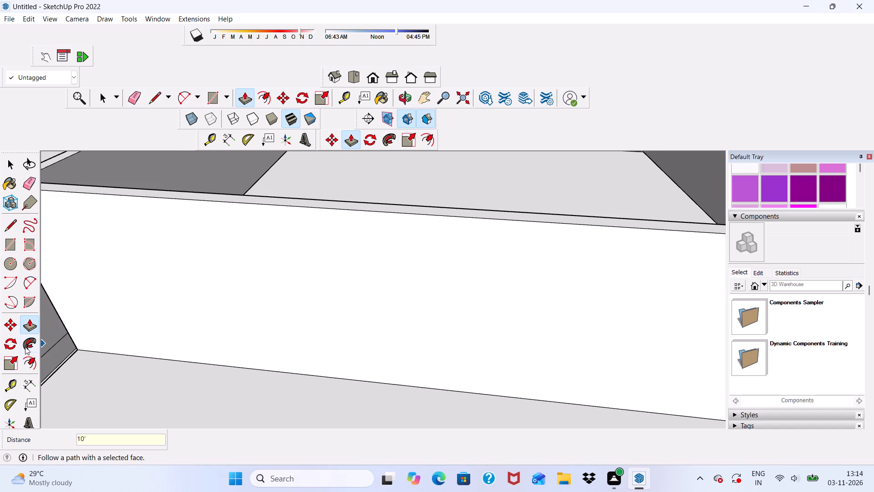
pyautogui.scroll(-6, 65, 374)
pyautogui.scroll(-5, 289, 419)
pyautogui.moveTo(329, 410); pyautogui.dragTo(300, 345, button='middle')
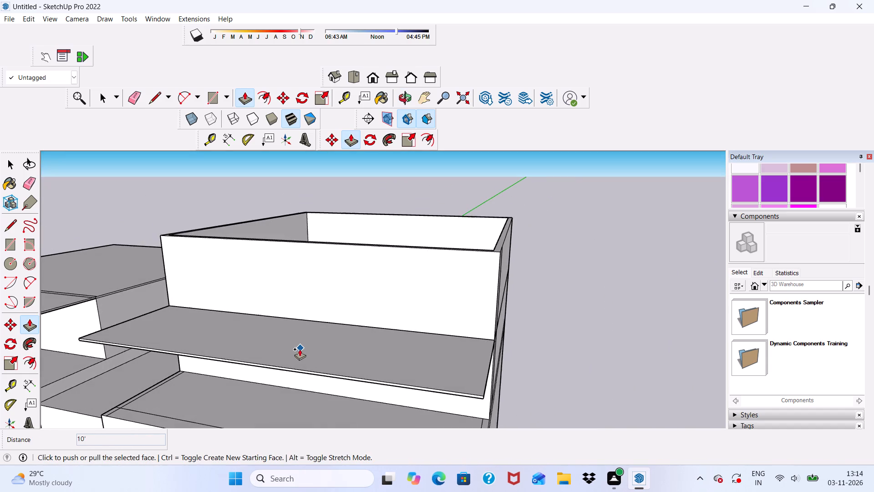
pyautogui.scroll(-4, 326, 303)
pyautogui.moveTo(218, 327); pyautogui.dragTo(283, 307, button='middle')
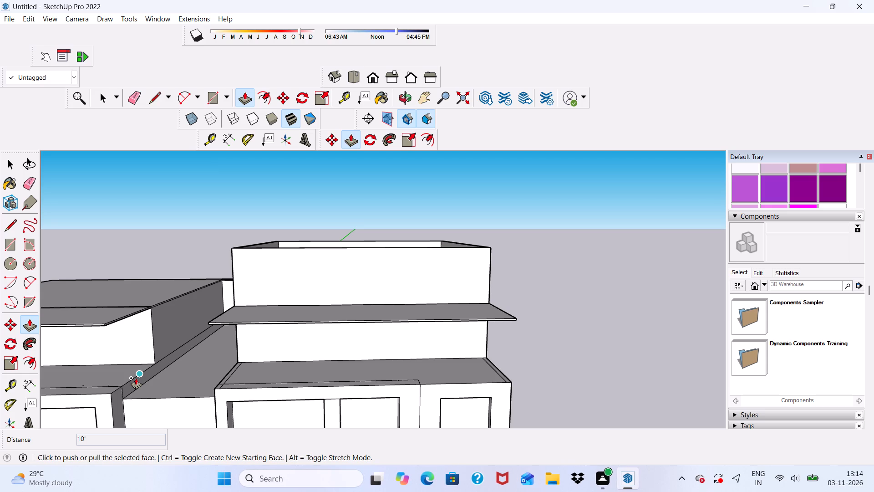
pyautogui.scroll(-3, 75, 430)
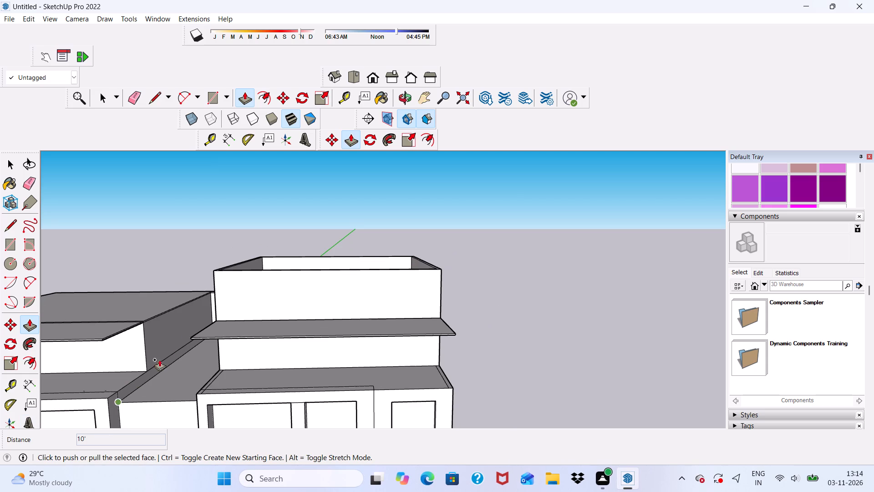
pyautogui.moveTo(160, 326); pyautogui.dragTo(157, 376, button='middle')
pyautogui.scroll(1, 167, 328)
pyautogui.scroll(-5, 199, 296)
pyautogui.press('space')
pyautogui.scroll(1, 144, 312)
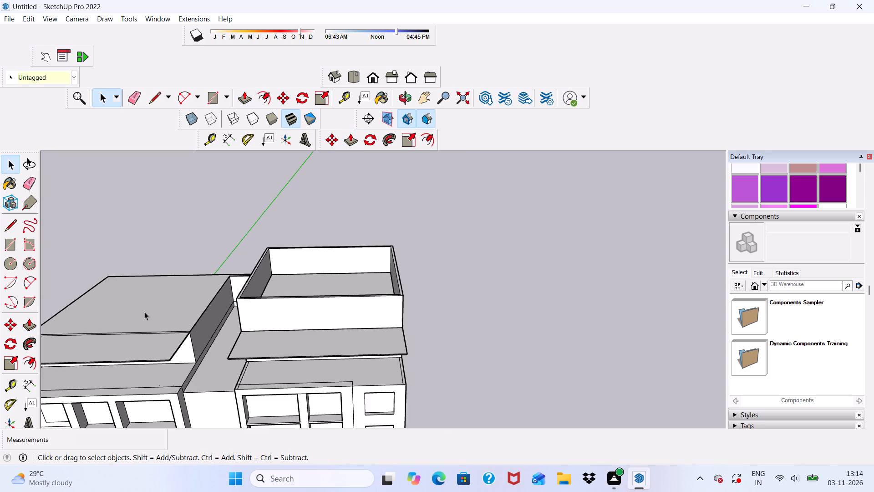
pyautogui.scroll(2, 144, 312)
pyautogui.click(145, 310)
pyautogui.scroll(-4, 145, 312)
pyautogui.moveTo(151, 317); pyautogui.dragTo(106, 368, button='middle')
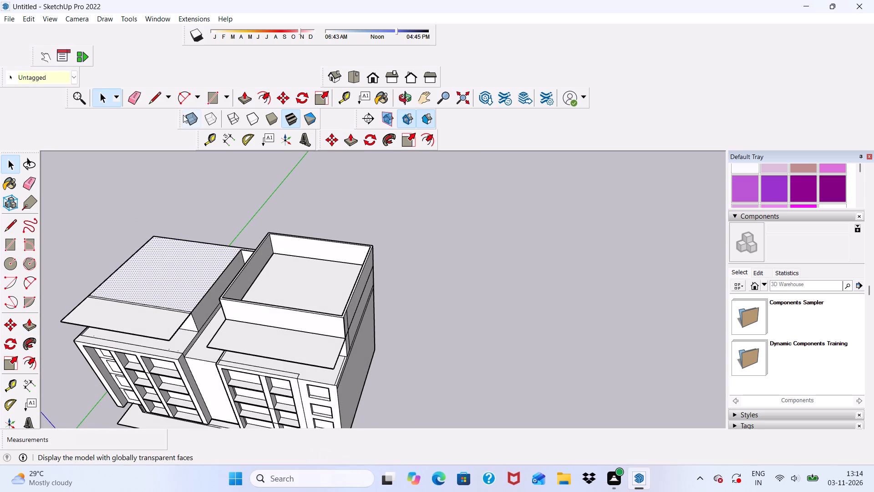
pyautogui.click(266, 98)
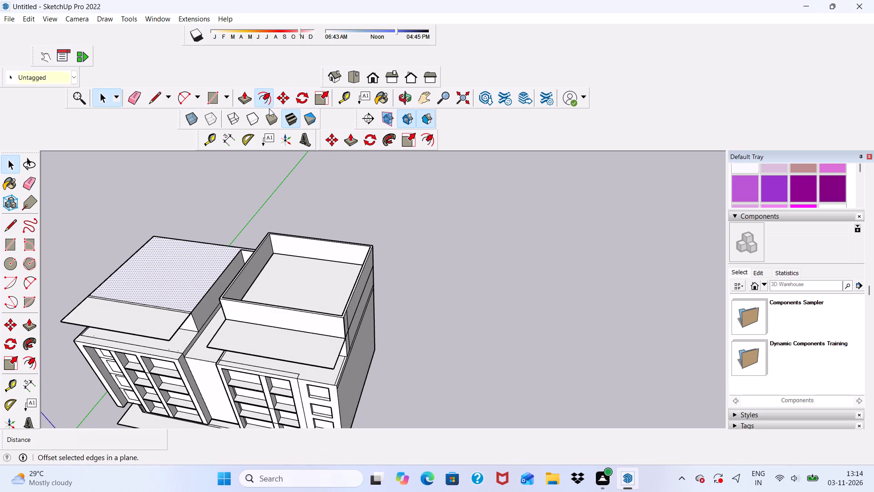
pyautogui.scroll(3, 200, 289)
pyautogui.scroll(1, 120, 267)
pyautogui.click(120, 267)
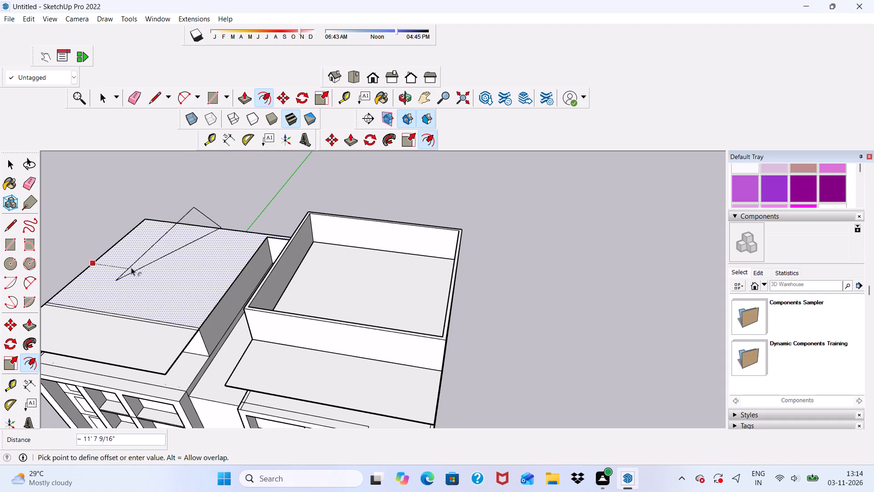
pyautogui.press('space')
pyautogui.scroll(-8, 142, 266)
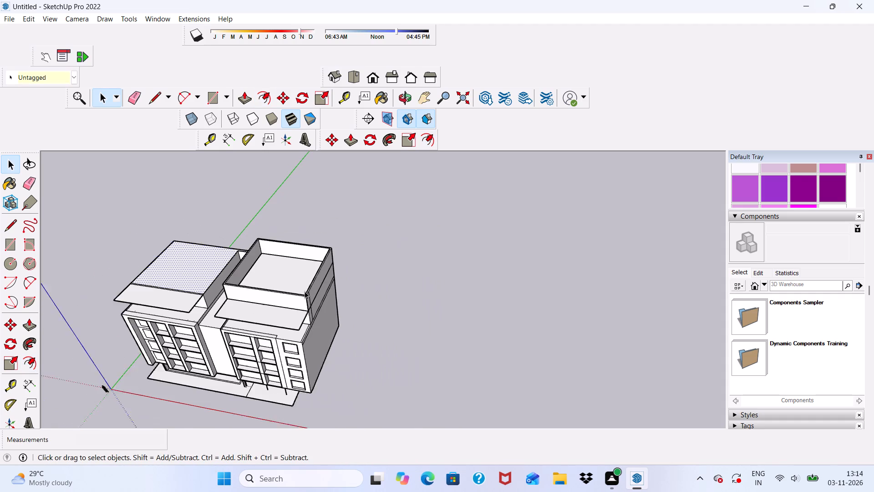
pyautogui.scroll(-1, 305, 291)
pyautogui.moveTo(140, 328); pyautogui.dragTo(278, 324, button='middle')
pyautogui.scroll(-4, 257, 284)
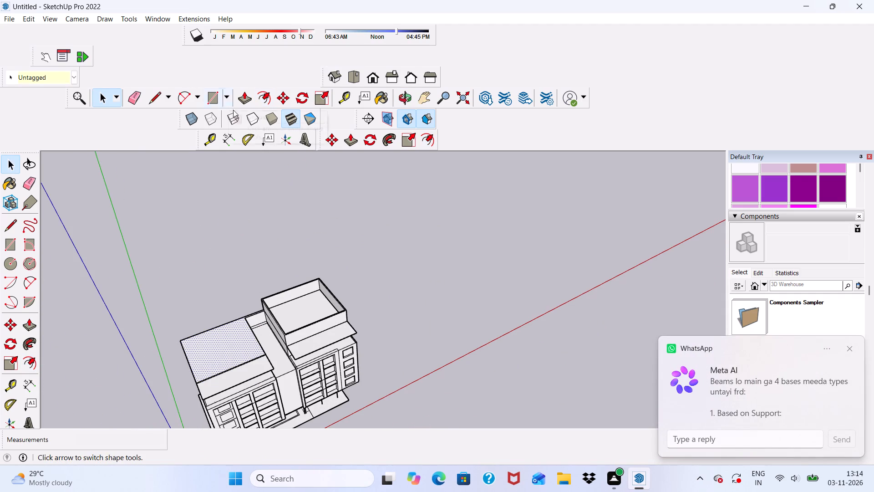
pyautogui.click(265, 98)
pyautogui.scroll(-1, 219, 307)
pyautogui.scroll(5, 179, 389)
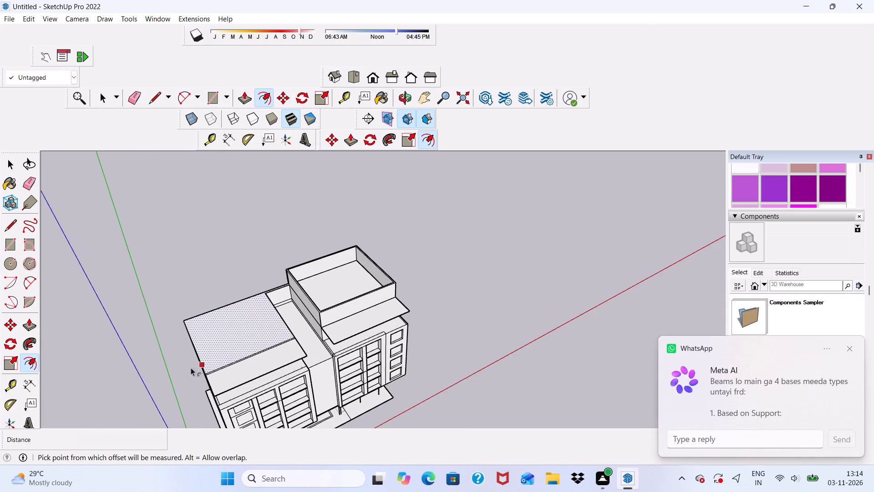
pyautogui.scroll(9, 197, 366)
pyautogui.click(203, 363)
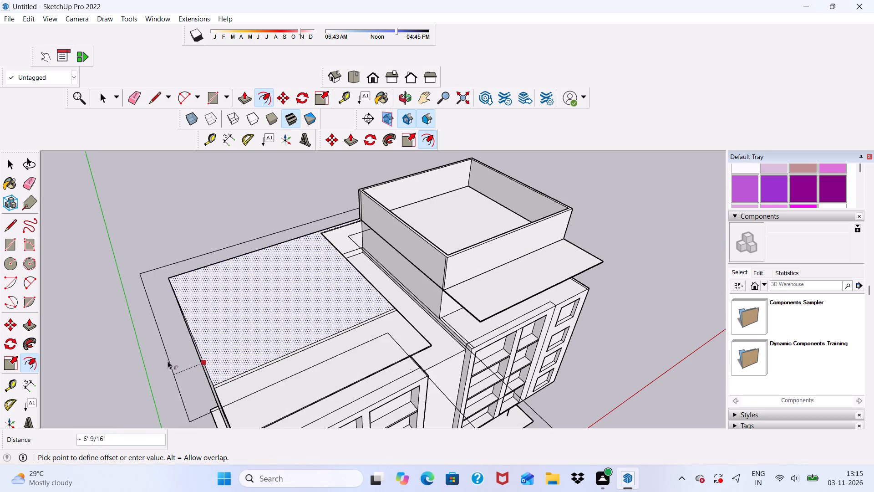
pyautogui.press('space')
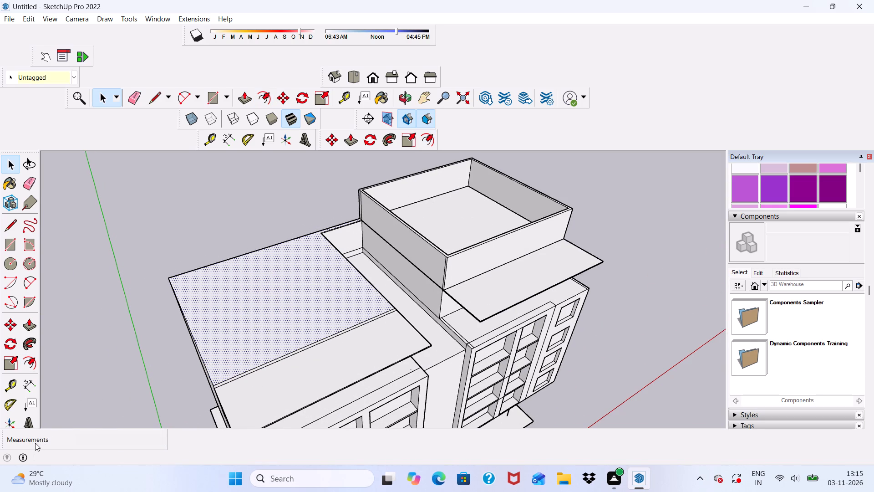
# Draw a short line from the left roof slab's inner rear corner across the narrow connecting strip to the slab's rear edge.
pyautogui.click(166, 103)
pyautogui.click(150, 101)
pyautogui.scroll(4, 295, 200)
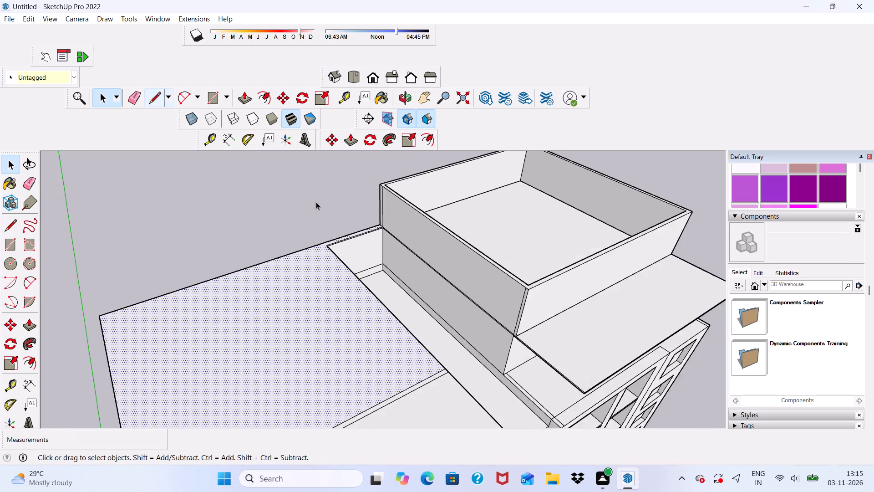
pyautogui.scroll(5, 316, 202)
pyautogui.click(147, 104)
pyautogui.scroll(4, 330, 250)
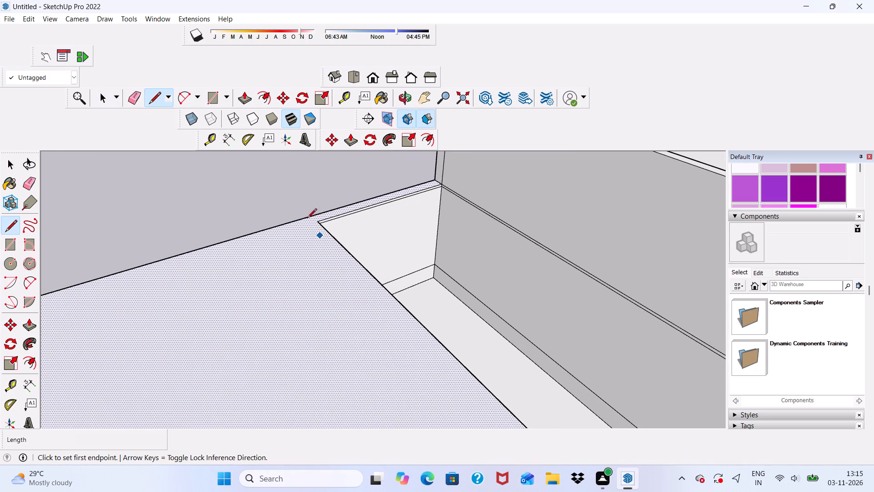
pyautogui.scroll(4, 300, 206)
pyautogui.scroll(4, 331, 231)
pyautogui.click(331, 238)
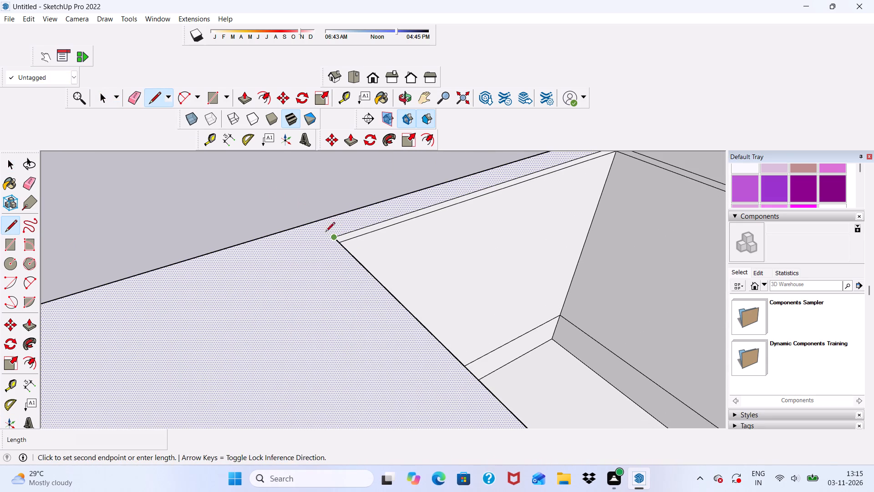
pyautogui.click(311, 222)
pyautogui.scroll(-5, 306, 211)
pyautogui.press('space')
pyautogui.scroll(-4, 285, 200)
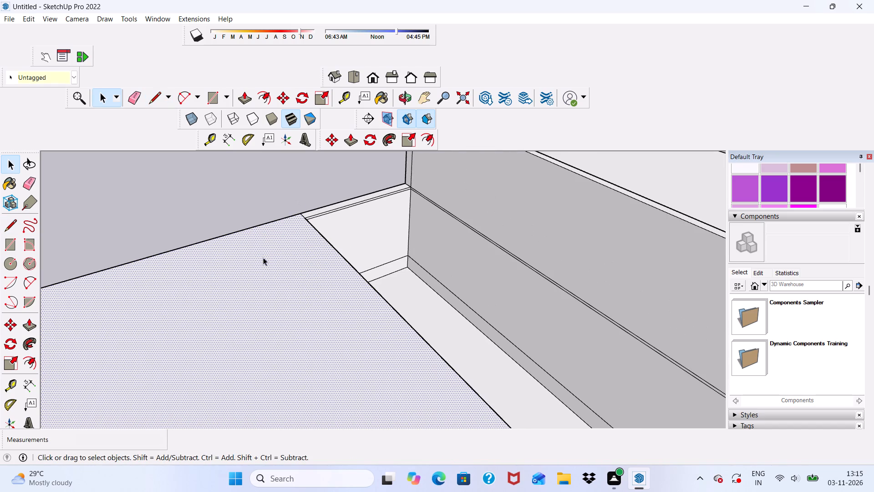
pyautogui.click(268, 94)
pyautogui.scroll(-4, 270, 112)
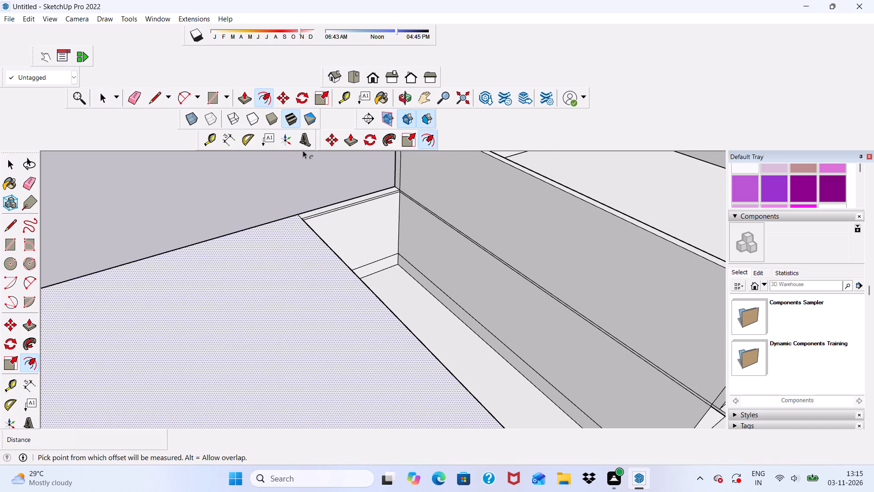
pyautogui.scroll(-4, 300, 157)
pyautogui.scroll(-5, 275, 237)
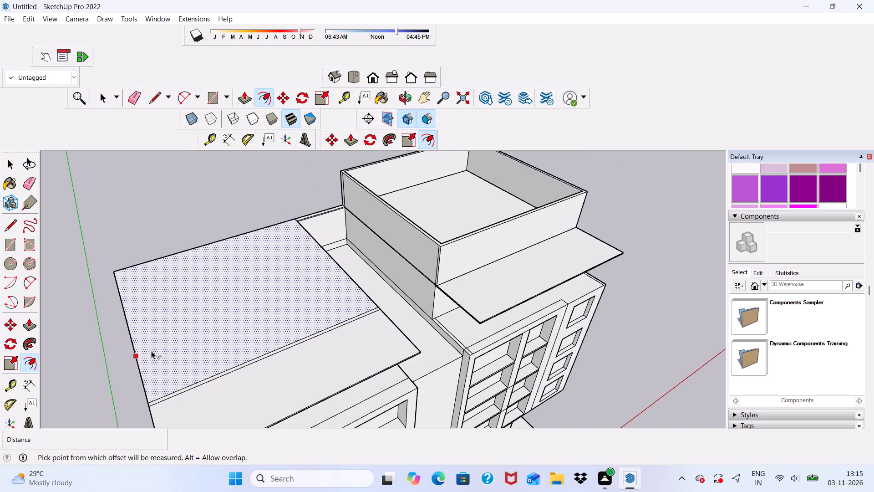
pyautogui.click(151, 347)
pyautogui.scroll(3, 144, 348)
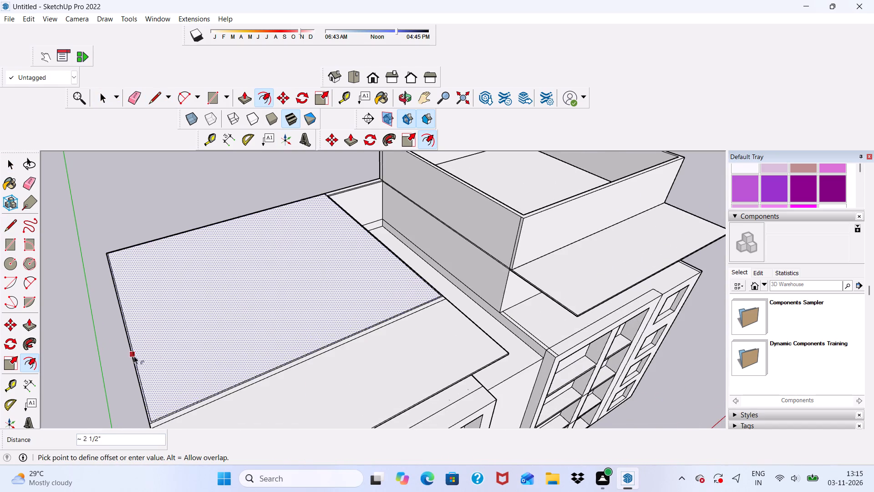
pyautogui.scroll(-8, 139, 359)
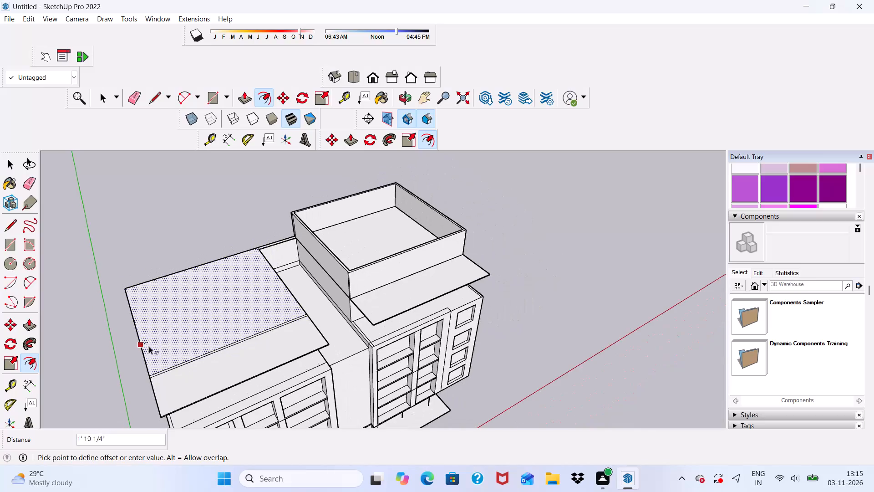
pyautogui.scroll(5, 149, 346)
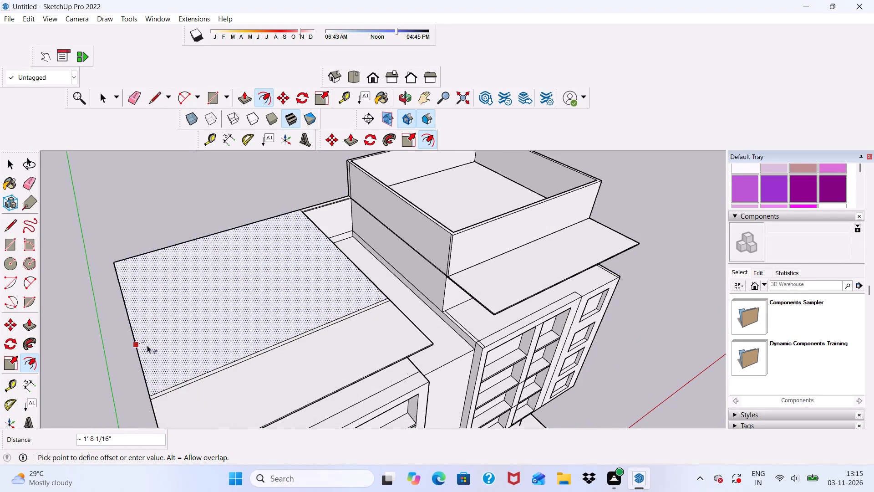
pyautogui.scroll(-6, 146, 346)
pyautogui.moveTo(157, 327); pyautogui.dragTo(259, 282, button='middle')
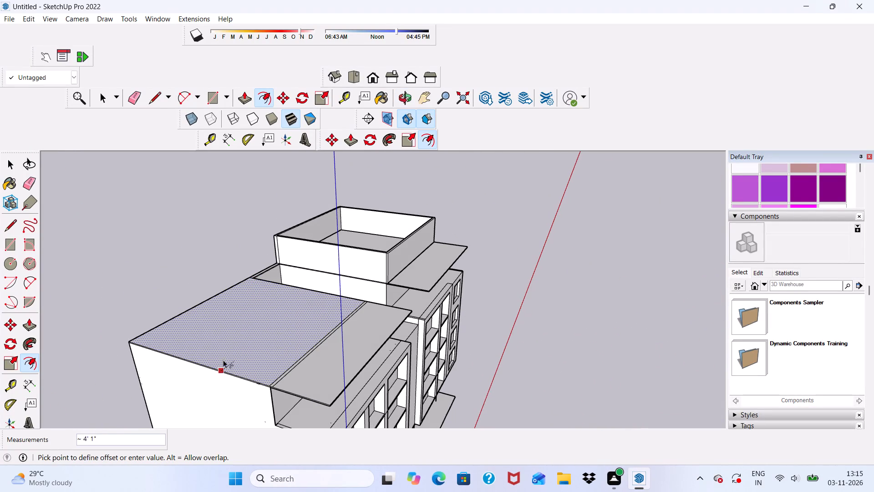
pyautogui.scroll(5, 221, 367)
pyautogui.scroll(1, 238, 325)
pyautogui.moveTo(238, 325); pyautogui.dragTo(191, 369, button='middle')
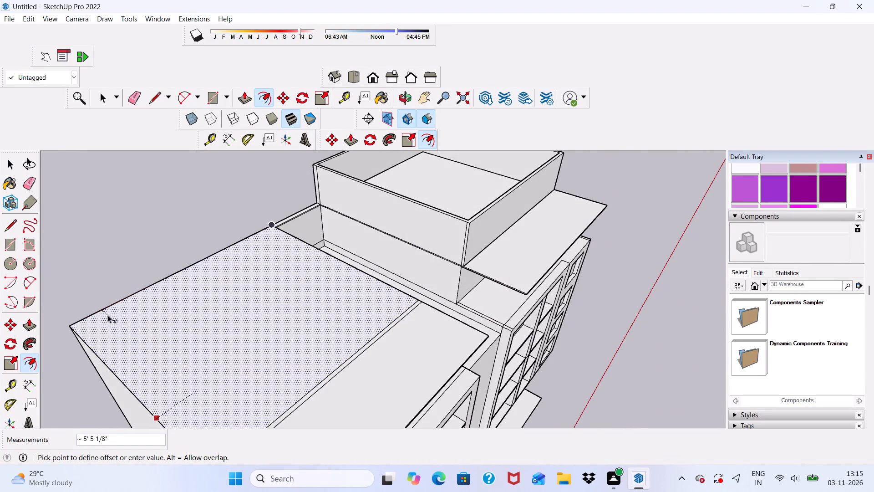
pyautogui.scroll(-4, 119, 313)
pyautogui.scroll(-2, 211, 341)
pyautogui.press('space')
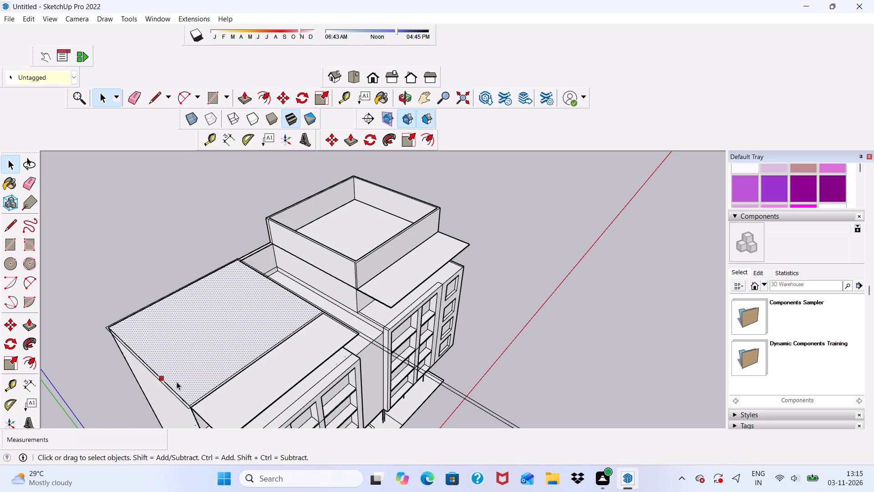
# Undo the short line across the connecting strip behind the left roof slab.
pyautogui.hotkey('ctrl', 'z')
# Draw a line about 1' 2" long from the left roof slab's inner rear corner across the connecting strip to its rear edge.
pyautogui.scroll(5, 247, 311)
pyautogui.scroll(-1, 240, 268)
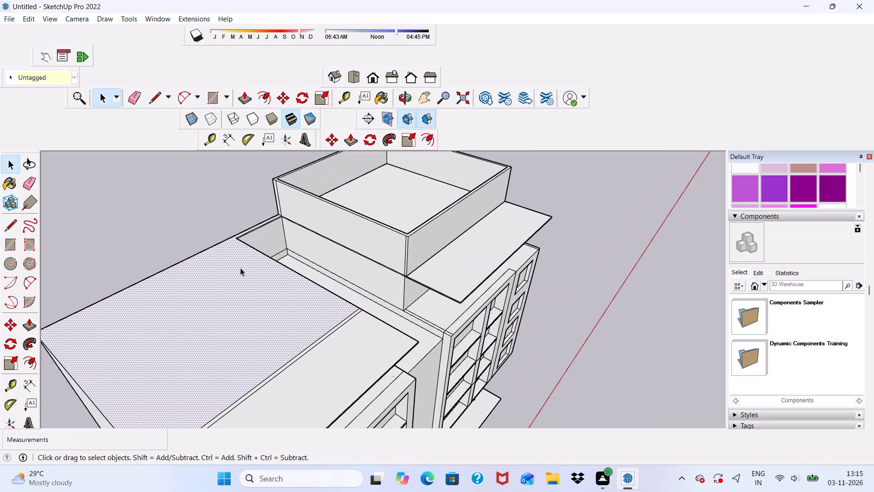
pyautogui.moveTo(246, 280); pyautogui.dragTo(480, 340, button='middle')
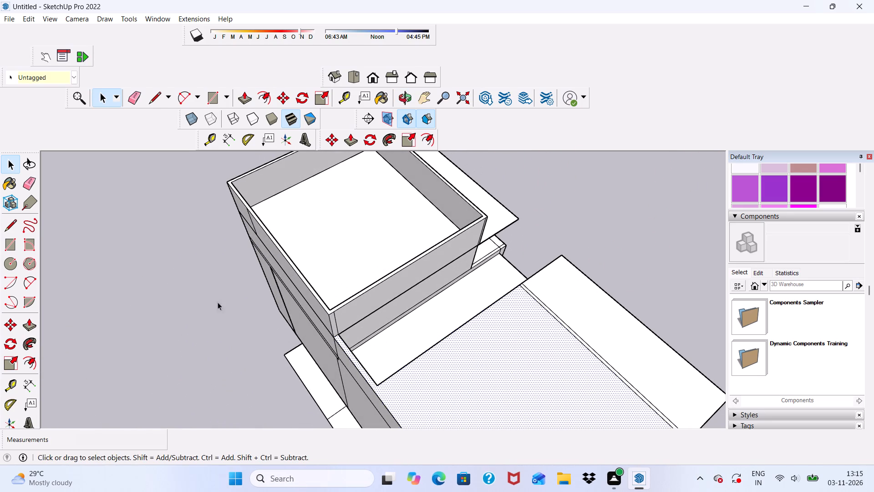
pyautogui.click(152, 97)
pyautogui.scroll(-3, 268, 243)
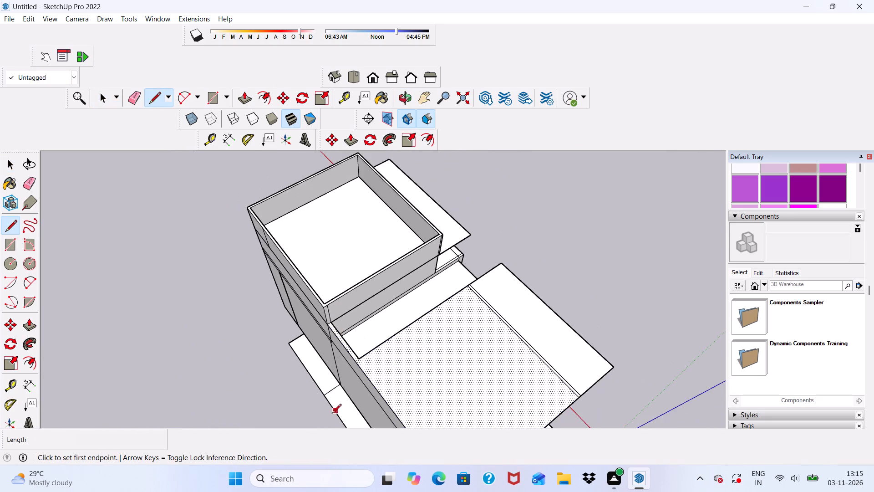
pyautogui.scroll(5, 333, 414)
pyautogui.scroll(8, 376, 299)
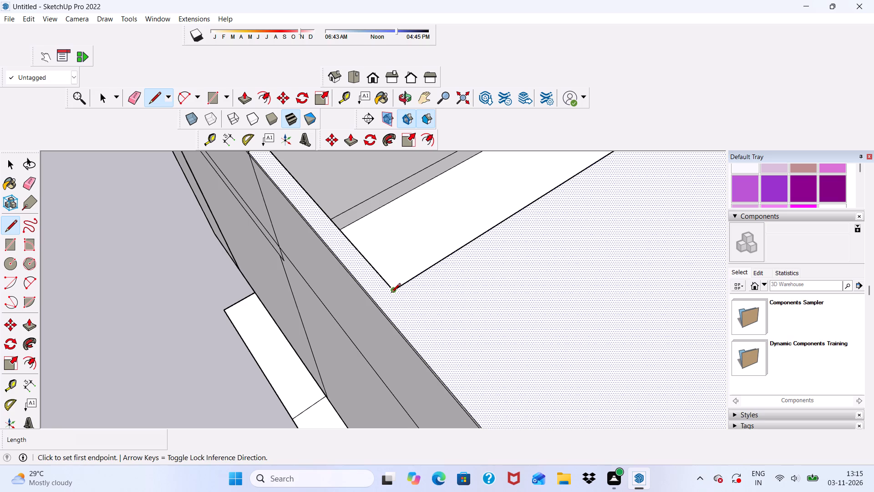
pyautogui.click(390, 294)
pyautogui.click(376, 302)
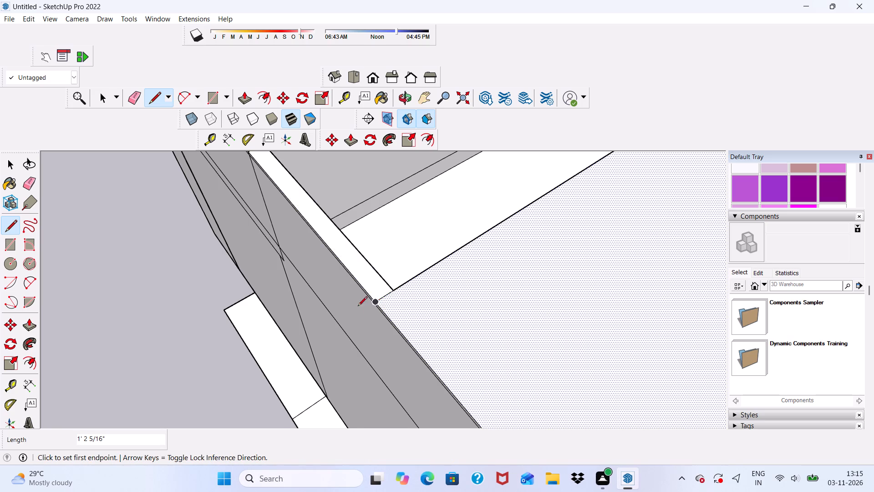
pyautogui.scroll(-5, 312, 321)
pyautogui.scroll(-4, 329, 277)
pyautogui.press('space')
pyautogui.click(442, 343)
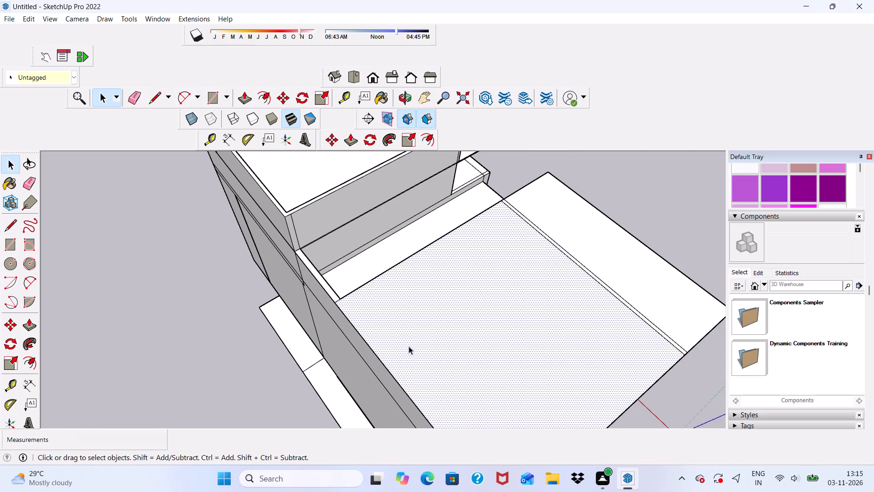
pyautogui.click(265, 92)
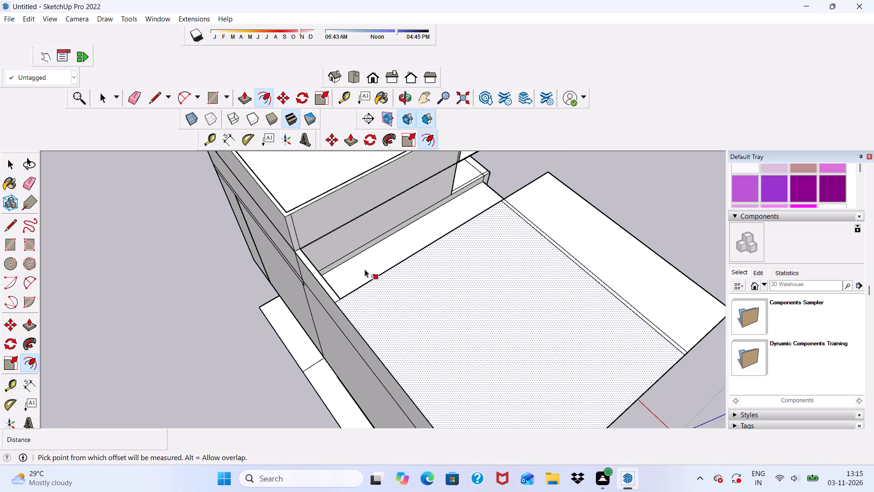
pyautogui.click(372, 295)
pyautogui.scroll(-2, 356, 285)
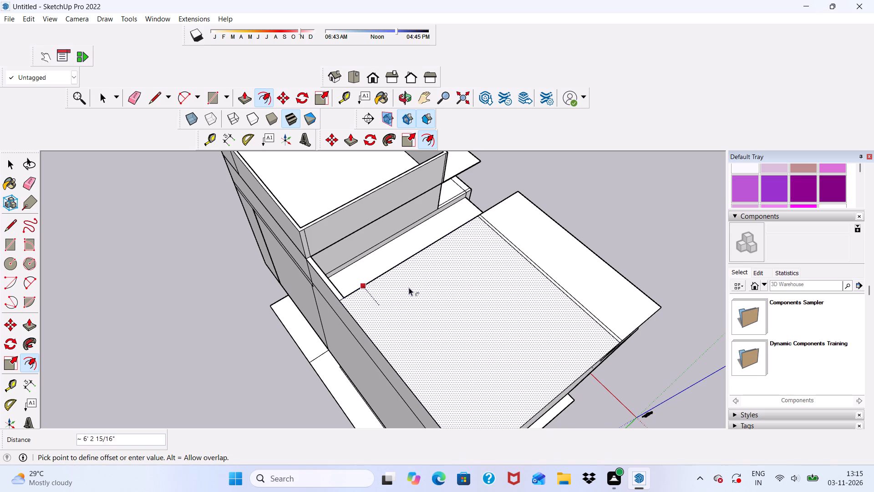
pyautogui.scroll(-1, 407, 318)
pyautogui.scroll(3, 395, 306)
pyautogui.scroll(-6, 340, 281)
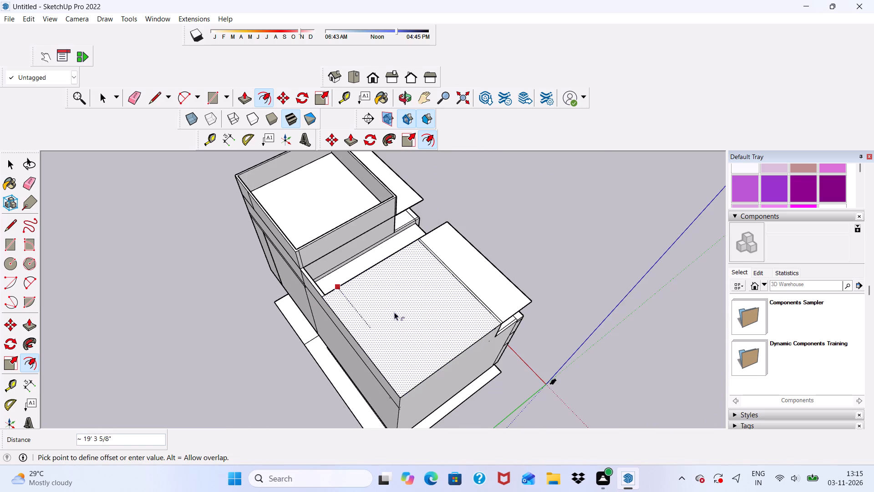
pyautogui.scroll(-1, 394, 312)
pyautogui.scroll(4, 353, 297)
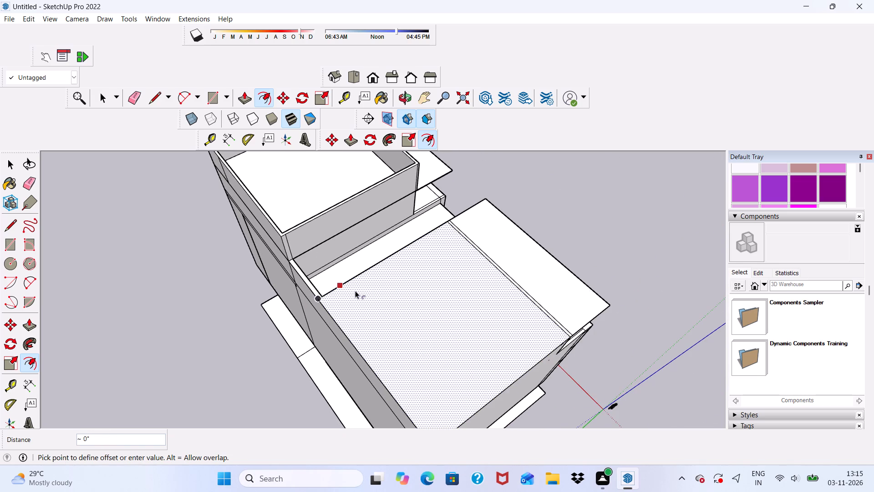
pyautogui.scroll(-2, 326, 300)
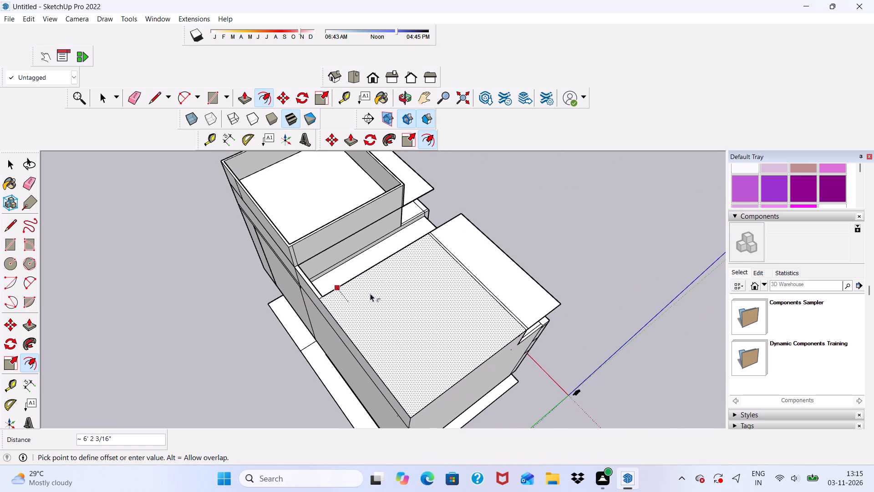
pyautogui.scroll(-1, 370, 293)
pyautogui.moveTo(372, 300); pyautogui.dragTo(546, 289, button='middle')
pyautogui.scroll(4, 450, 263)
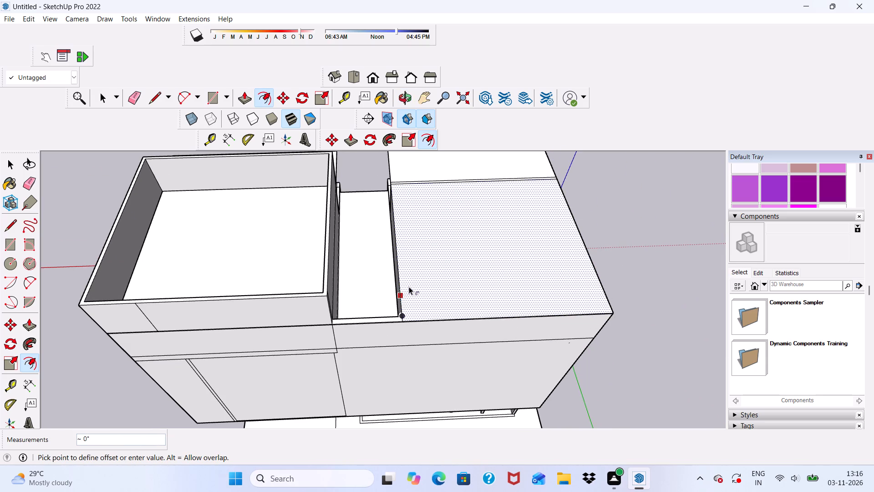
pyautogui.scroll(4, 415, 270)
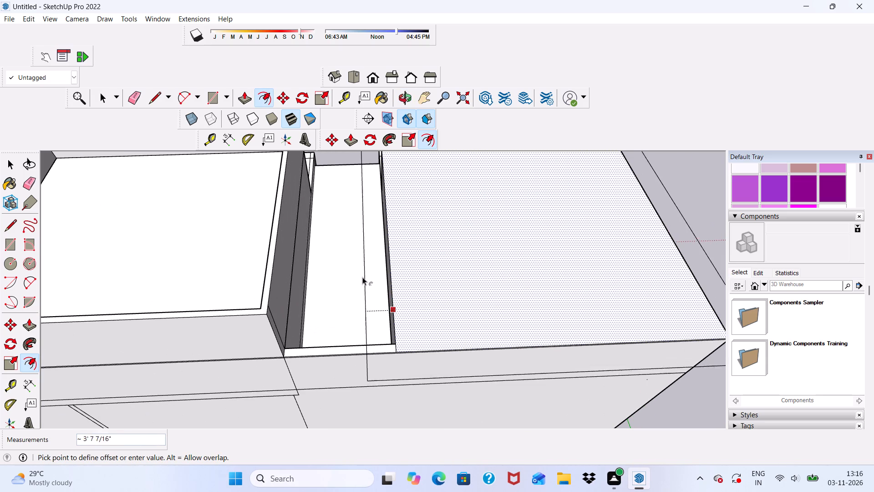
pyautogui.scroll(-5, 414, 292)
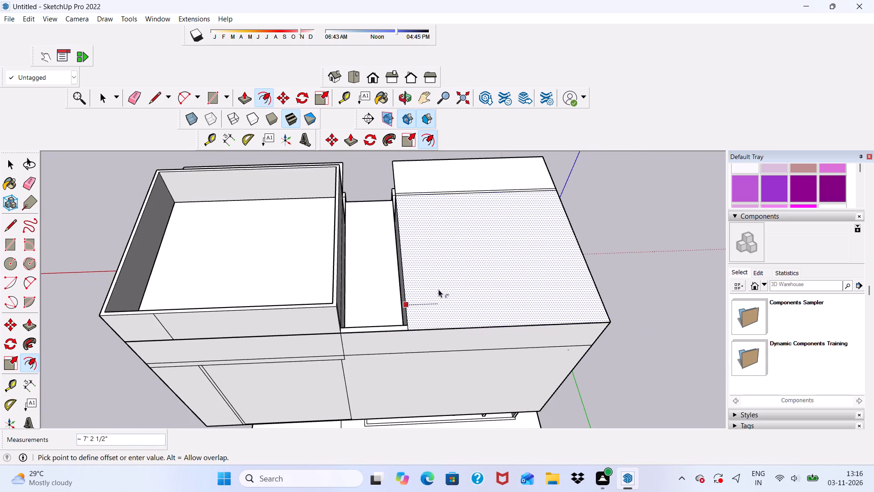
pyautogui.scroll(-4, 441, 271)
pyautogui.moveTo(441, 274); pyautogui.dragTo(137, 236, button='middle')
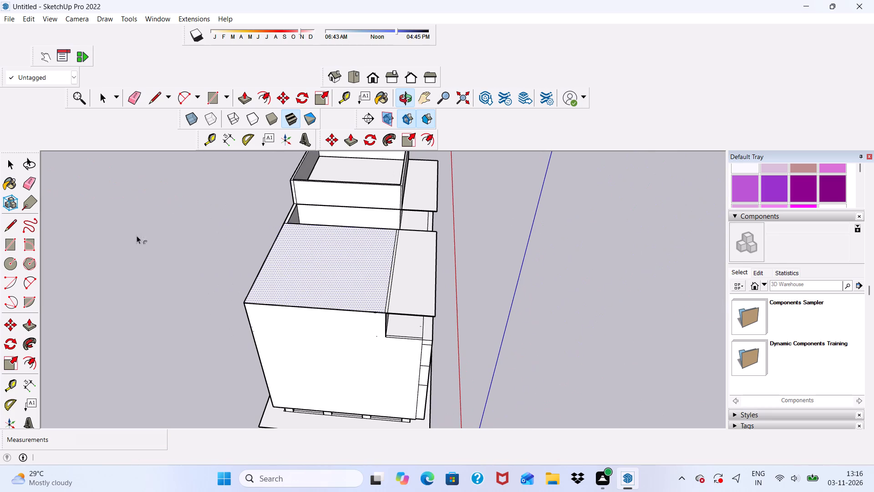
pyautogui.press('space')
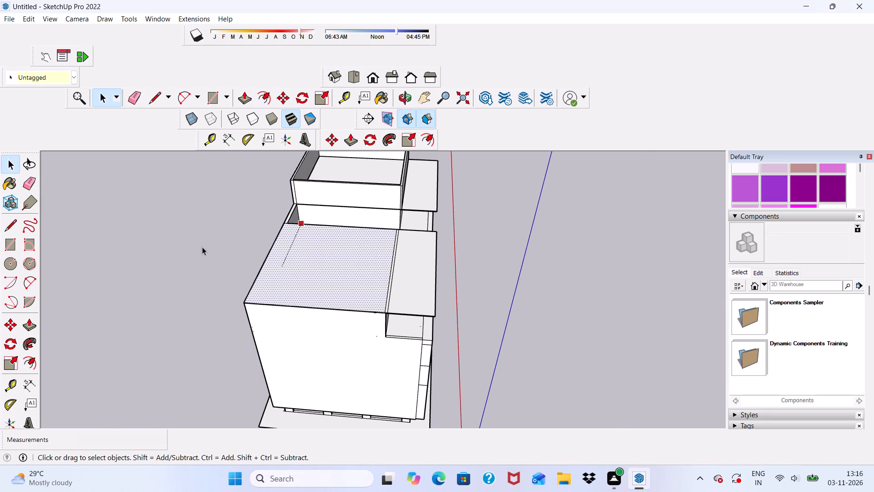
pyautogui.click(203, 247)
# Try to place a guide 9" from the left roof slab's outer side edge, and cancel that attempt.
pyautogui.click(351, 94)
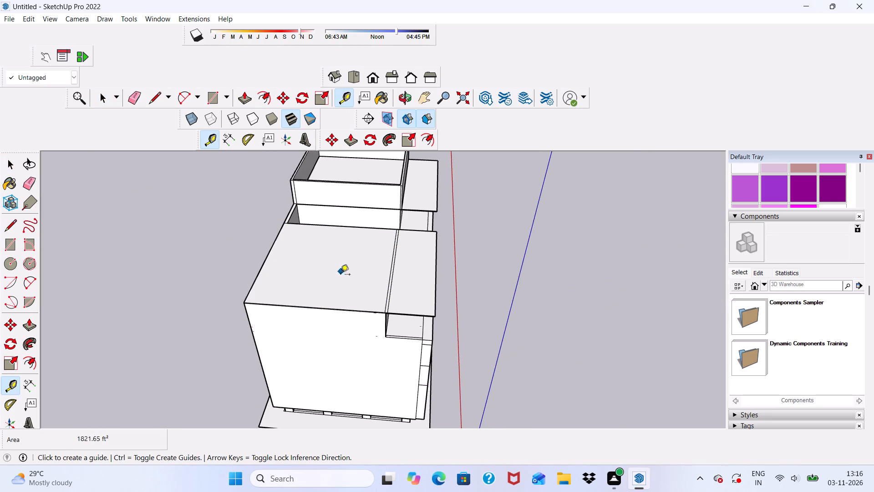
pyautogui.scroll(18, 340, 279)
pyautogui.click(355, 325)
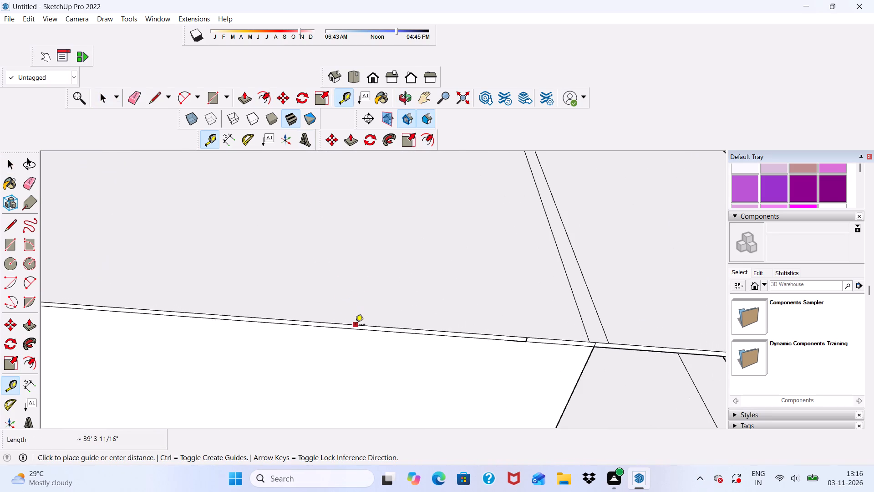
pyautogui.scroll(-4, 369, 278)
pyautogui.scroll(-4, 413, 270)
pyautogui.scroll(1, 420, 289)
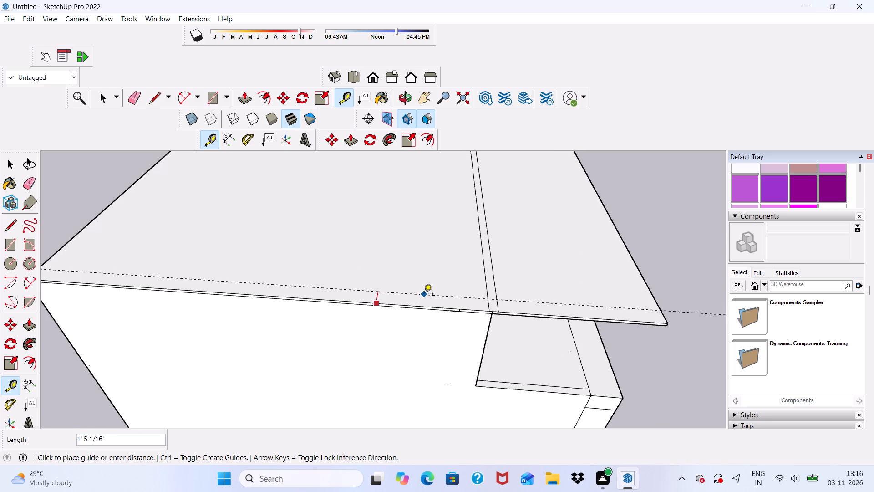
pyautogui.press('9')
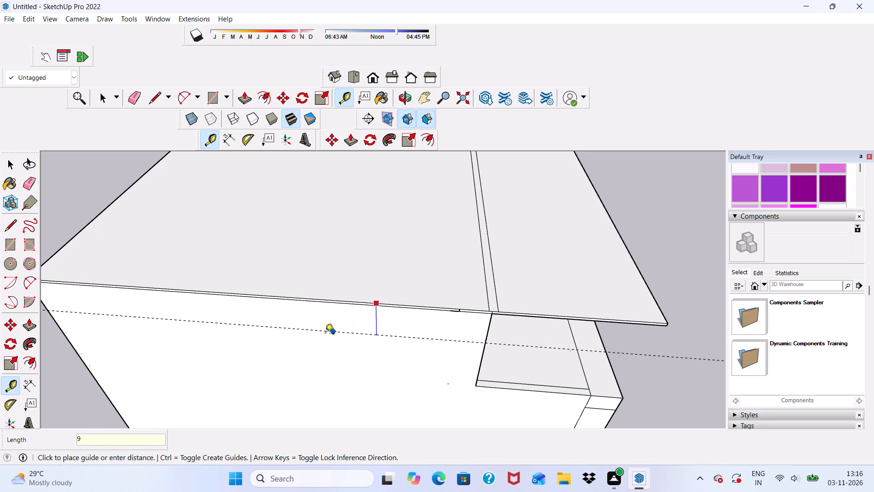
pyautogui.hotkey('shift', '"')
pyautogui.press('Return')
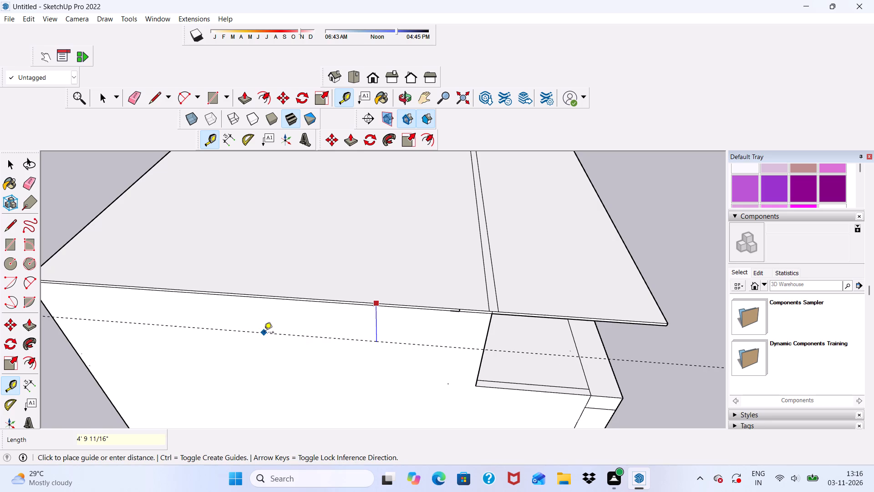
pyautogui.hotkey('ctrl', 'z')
# Place a guide line on the left roof slab, 9" inward from its outer side edge.
pyautogui.scroll(4, 293, 302)
pyautogui.click(301, 298)
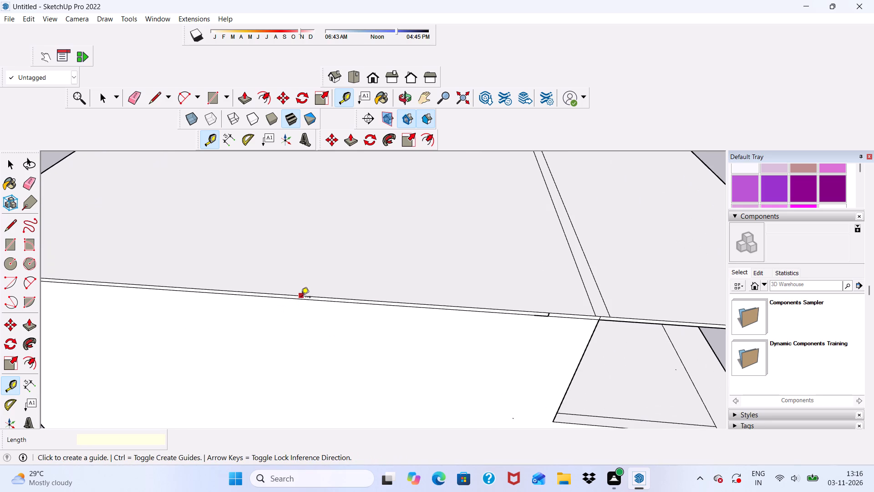
pyautogui.press('9')
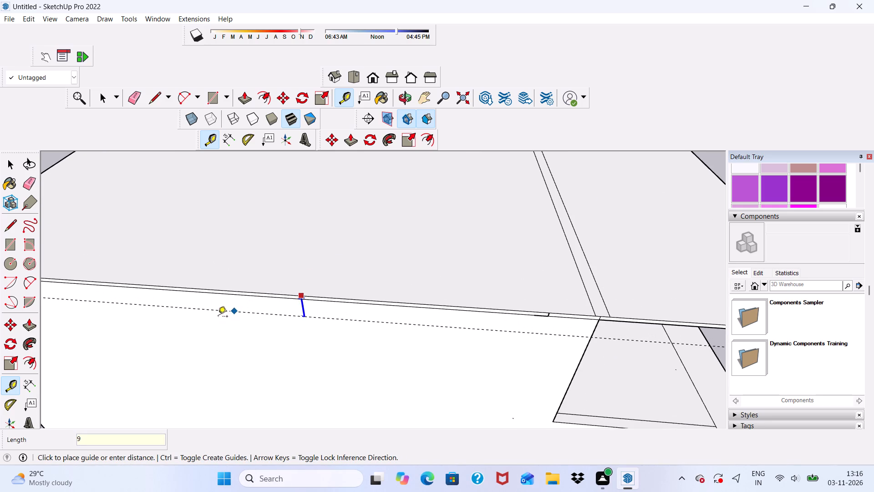
pyautogui.hotkey('shift', '"')
pyautogui.press('space')
pyautogui.scroll(-6, 232, 283)
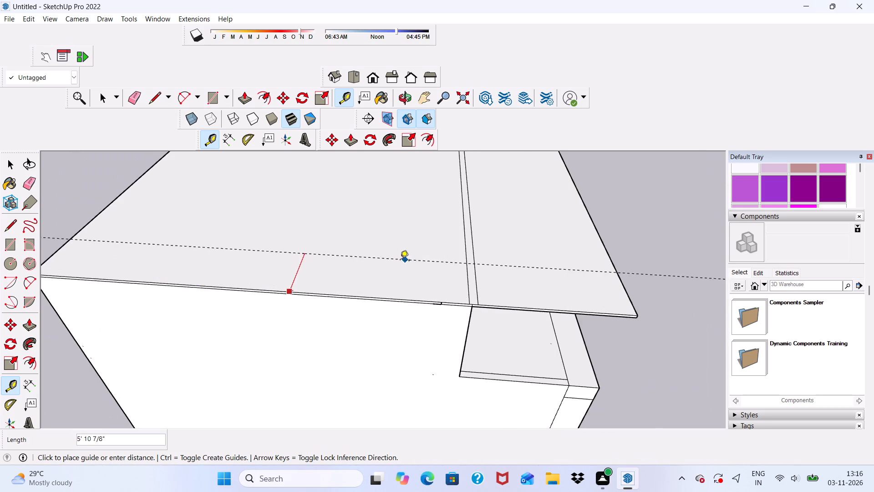
pyautogui.scroll(-3, 400, 261)
pyautogui.moveTo(394, 303); pyautogui.dragTo(271, 307, button='middle')
pyautogui.scroll(7, 310, 281)
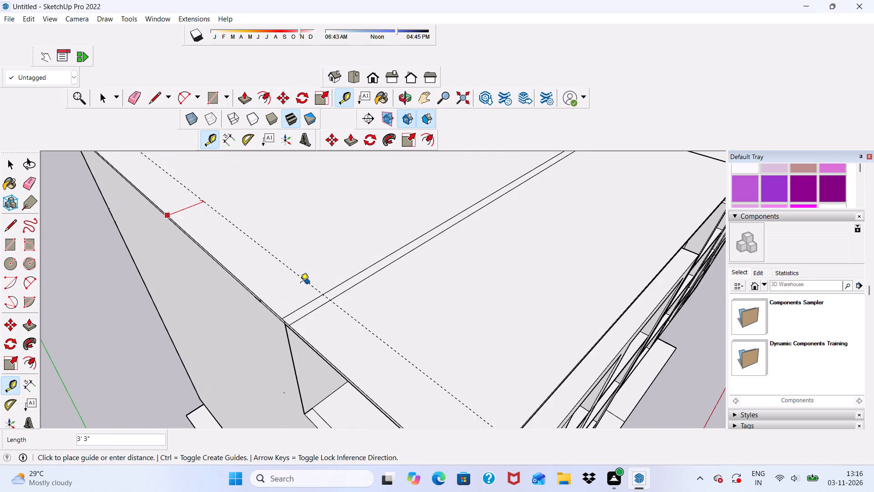
pyautogui.scroll(4, 478, 298)
pyautogui.moveTo(470, 298); pyautogui.dragTo(457, 309, button='middle')
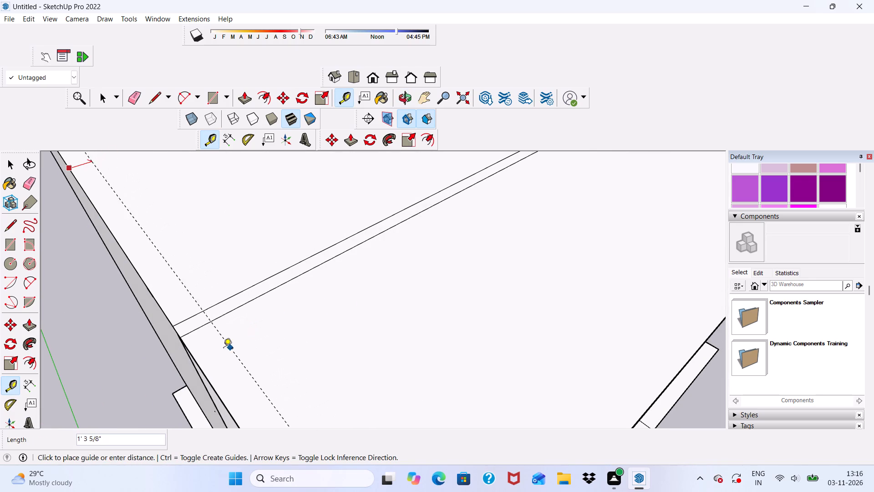
pyautogui.scroll(-1, 252, 365)
pyautogui.moveTo(259, 371); pyautogui.dragTo(234, 269, button='middle')
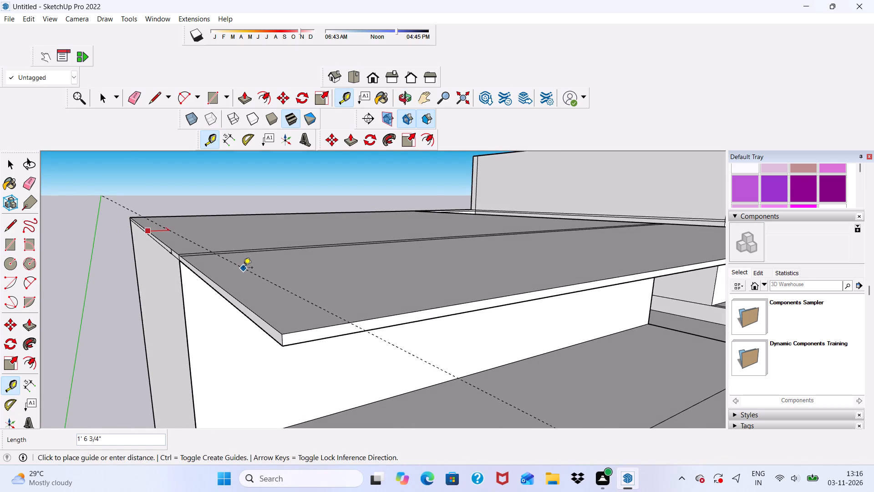
pyautogui.write('9"')
pyautogui.press('Return')
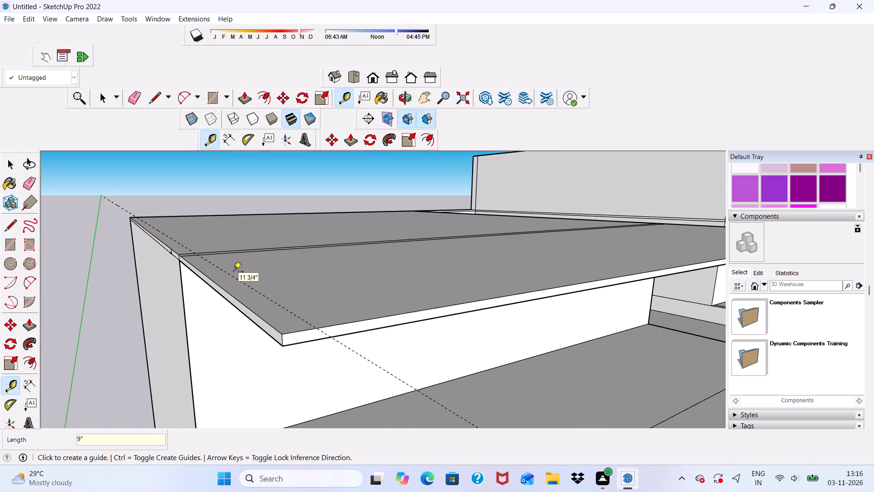
# Place a guide line on the left roof slab, 9" inward from its rear edge.
pyautogui.scroll(2, 226, 256)
pyautogui.scroll(-6, 238, 275)
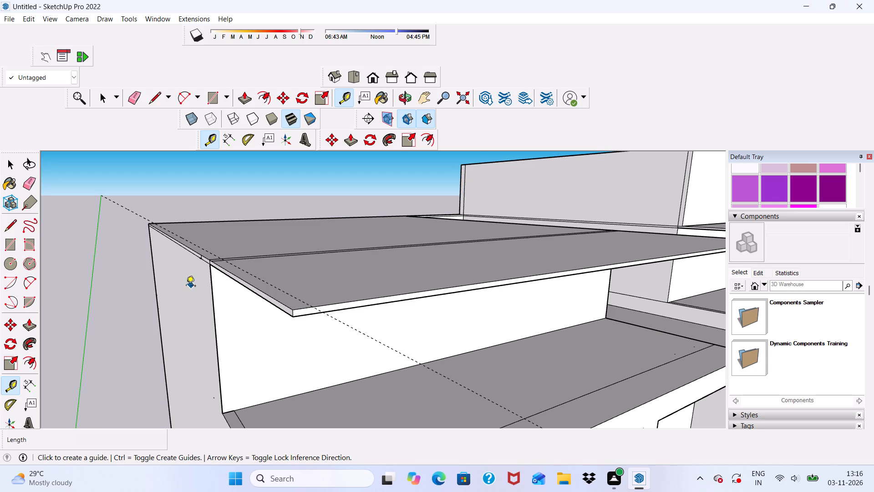
pyautogui.scroll(2, 128, 298)
pyautogui.scroll(4, 254, 272)
pyautogui.scroll(-6, 212, 267)
pyautogui.moveTo(317, 242); pyautogui.dragTo(306, 284, button='middle')
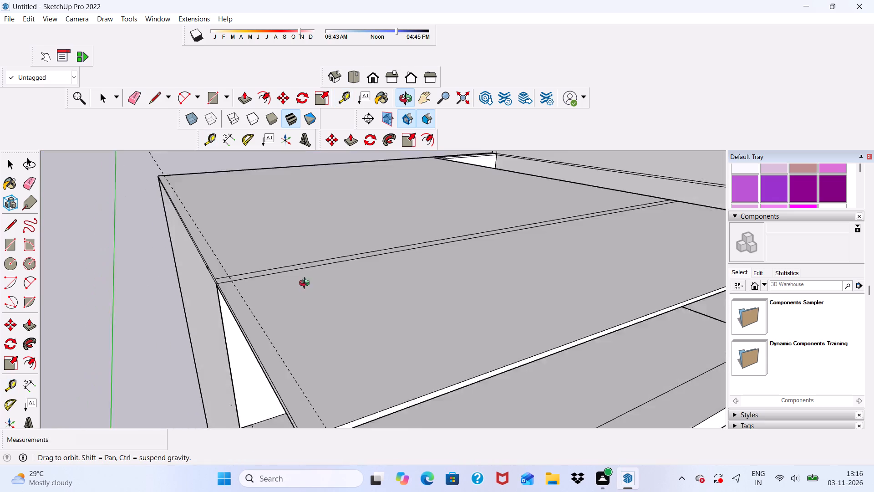
pyautogui.moveTo(306, 284); pyautogui.dragTo(298, 302, button='middle')
pyautogui.scroll(-5, 237, 314)
pyautogui.scroll(5, 187, 161)
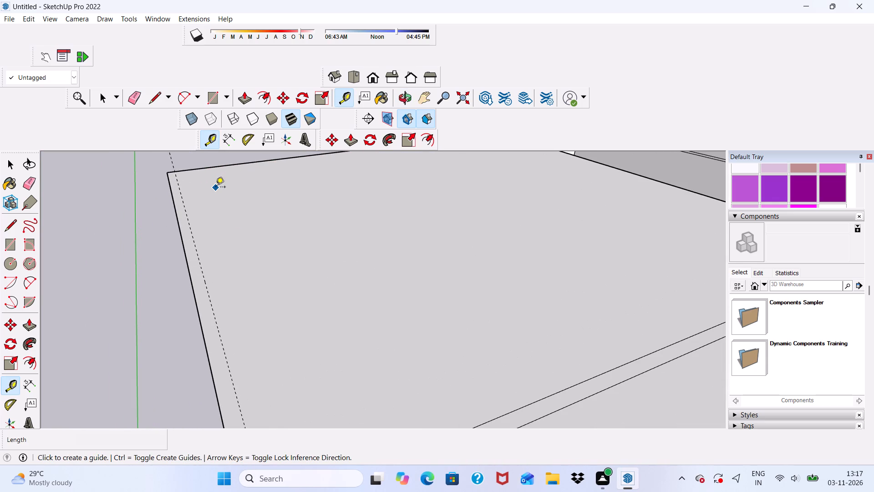
pyautogui.scroll(2, 206, 167)
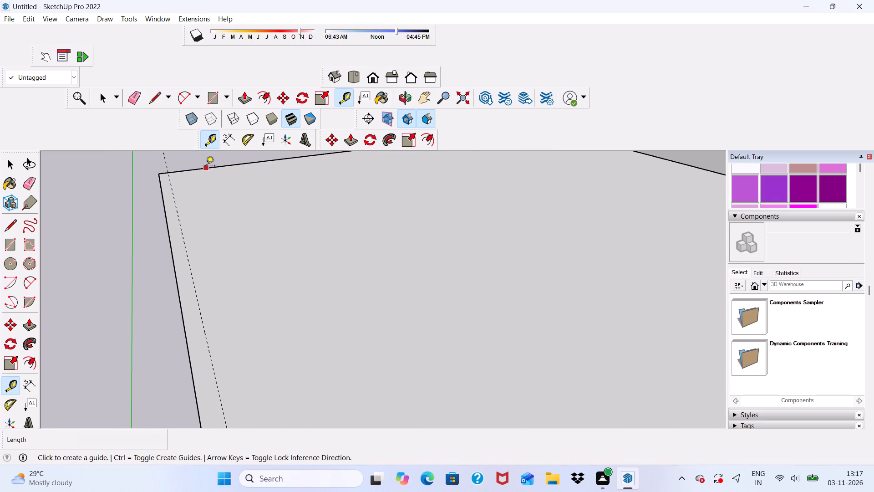
pyautogui.click(206, 167)
pyautogui.scroll(-1, 259, 223)
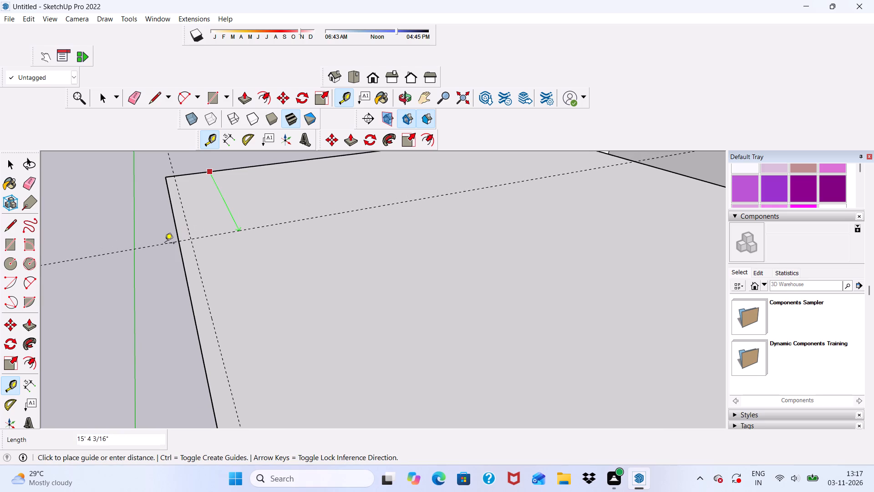
pyautogui.press('9')
pyautogui.hotkey('shift', '"')
pyautogui.press('Return')
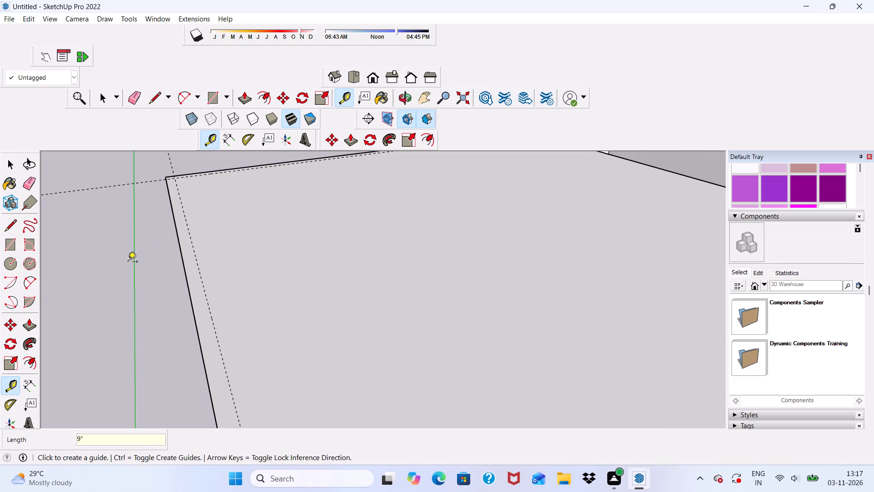
# Place a guide line on the left roof slab, 9" inward from its inner side edge.
pyautogui.scroll(2, 99, 314)
pyautogui.scroll(-5, 127, 330)
pyautogui.scroll(-1, 498, 231)
pyautogui.scroll(5, 539, 199)
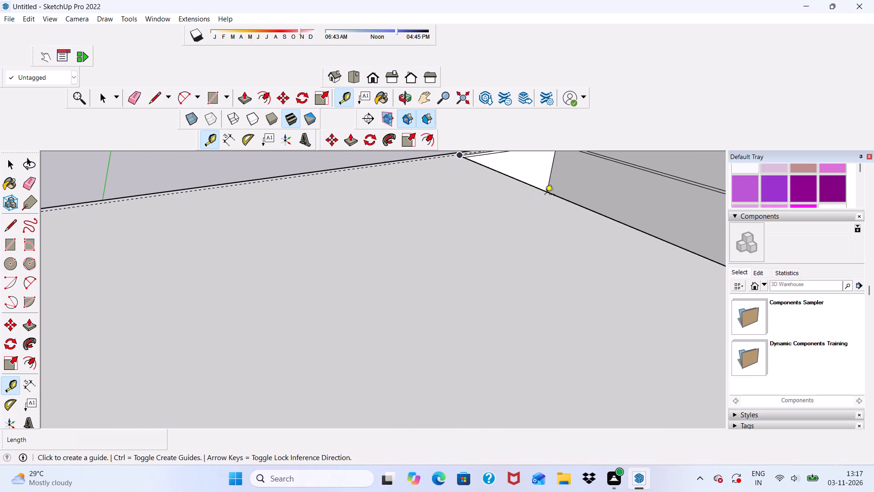
pyautogui.click(548, 192)
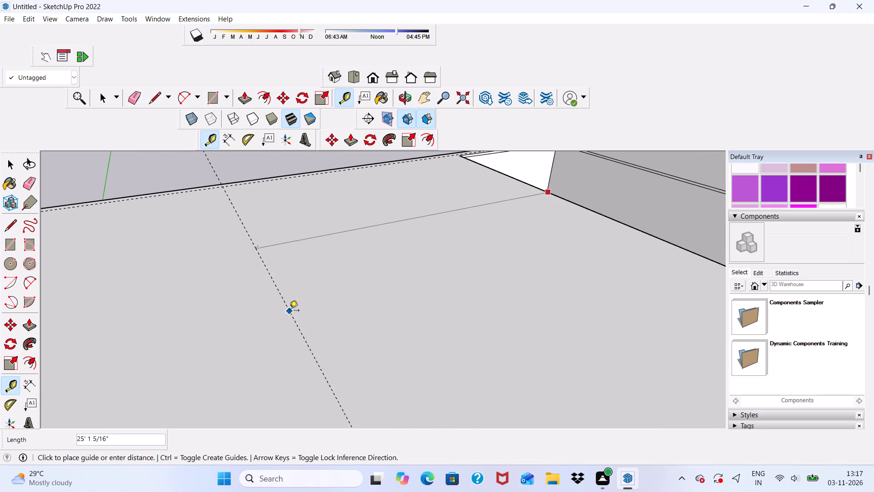
pyautogui.press('9')
pyautogui.hotkey('shift', '"')
pyautogui.press('Return')
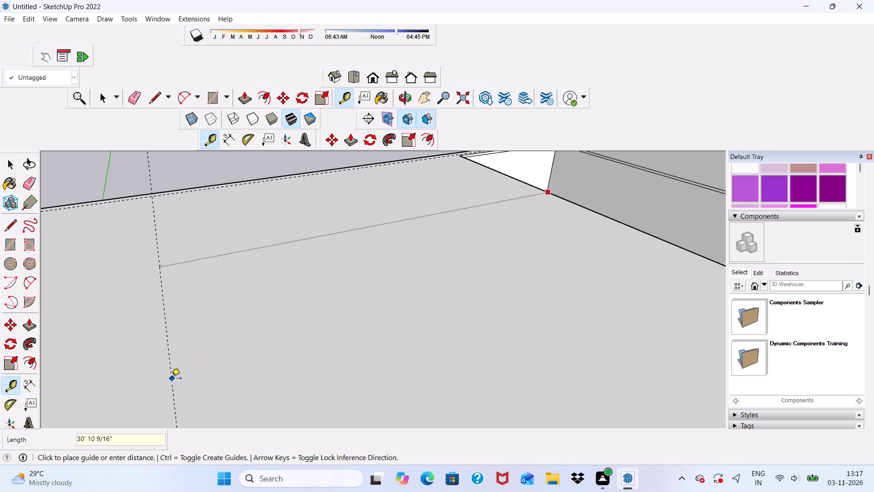
pyautogui.scroll(1, 167, 391)
pyautogui.scroll(-13, 308, 301)
pyautogui.scroll(-1, 402, 277)
pyautogui.moveTo(400, 282); pyautogui.dragTo(384, 295, button='middle')
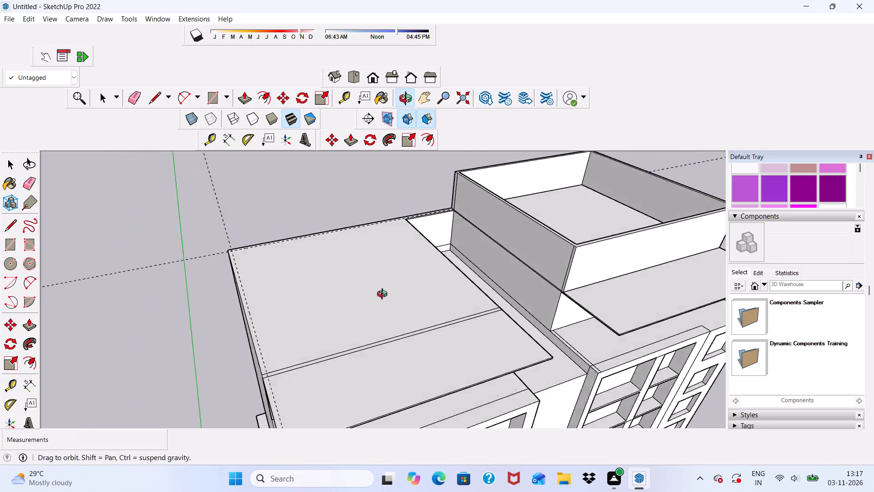
pyautogui.moveTo(384, 295); pyautogui.dragTo(360, 307, button='middle')
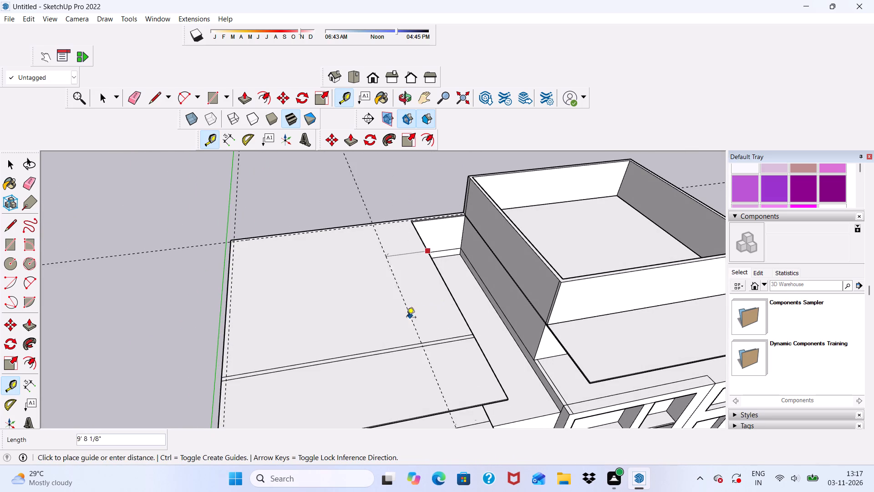
pyautogui.scroll(-3, 365, 341)
pyautogui.moveTo(436, 299); pyautogui.dragTo(441, 369, button='middle')
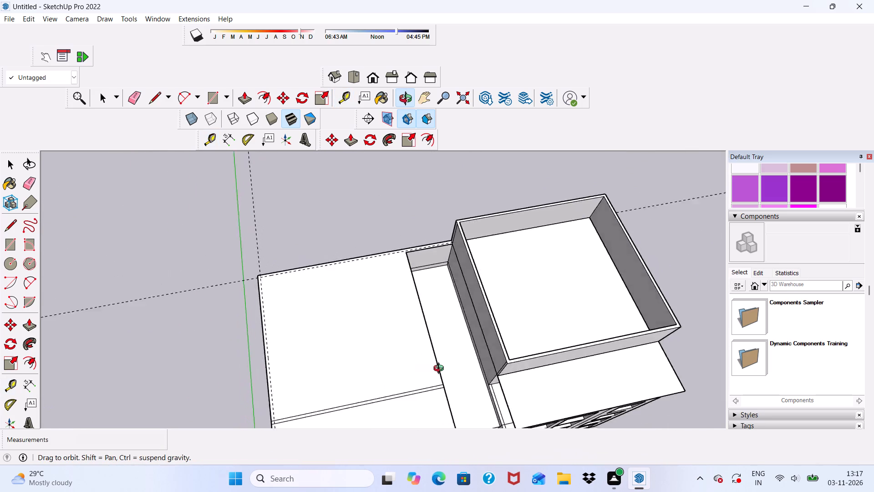
pyautogui.moveTo(441, 369); pyautogui.dragTo(488, 364, button='middle')
pyautogui.scroll(4, 481, 367)
pyautogui.scroll(-1, 464, 375)
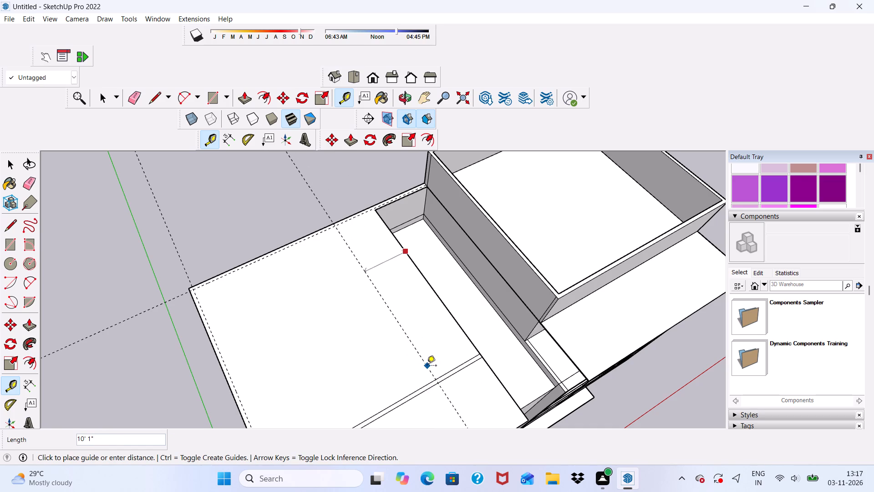
pyautogui.press('9')
pyautogui.hotkey('shift', '"')
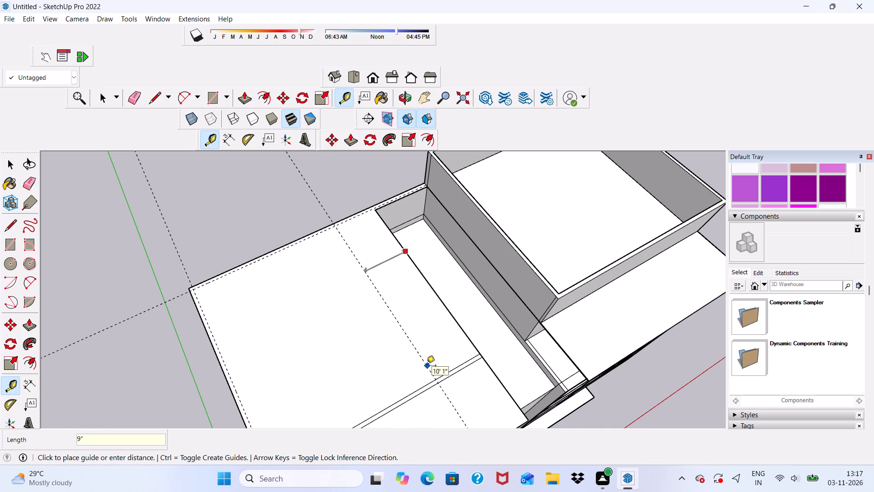
pyautogui.press('Return')
pyautogui.scroll(1, 294, 265)
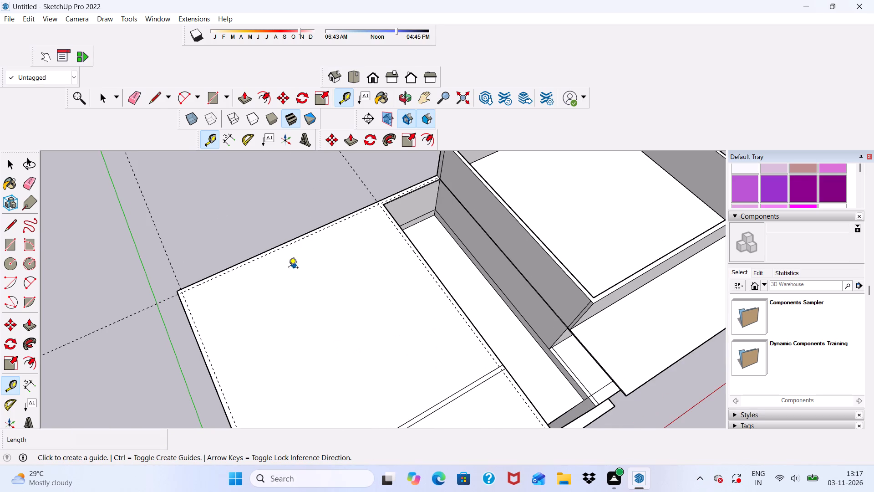
pyautogui.press('space')
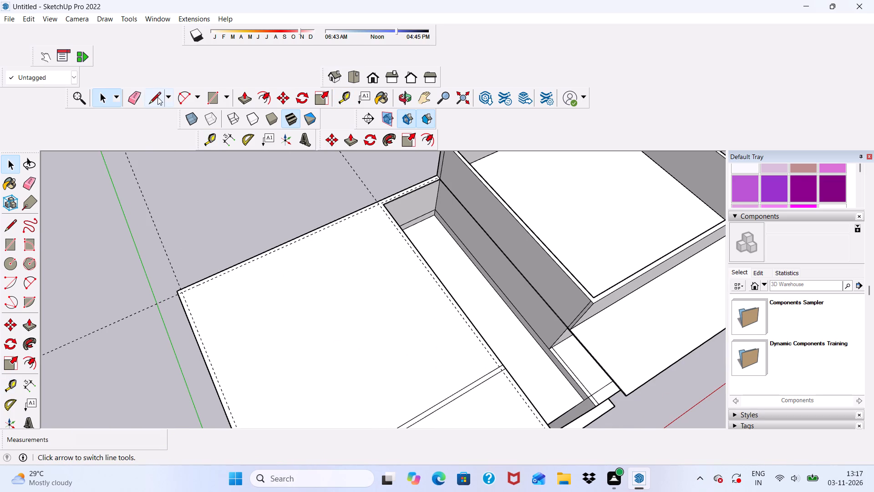
# Draw a line about 41' long along the left slab's outer side guide, from the rear guide intersection to the nearest cross line.
pyautogui.click(155, 93)
pyautogui.scroll(10, 177, 283)
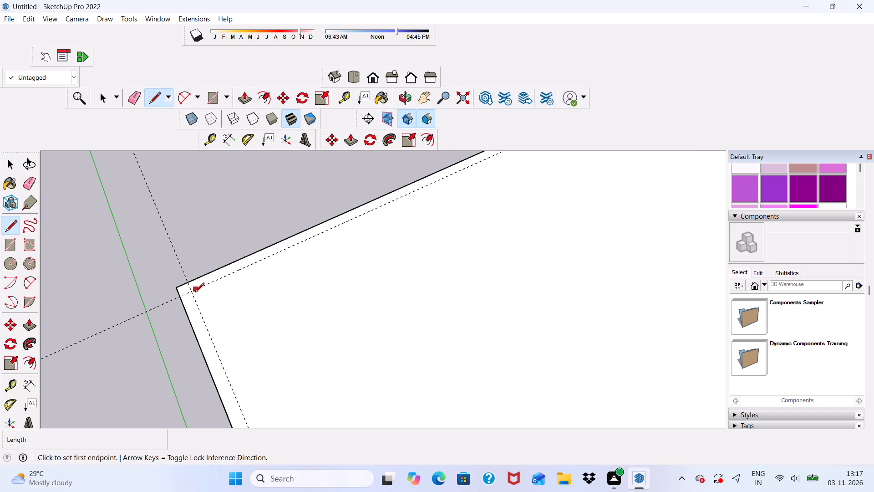
pyautogui.scroll(1, 195, 294)
pyautogui.click(191, 291)
pyautogui.scroll(-5, 186, 246)
pyautogui.scroll(-5, 197, 184)
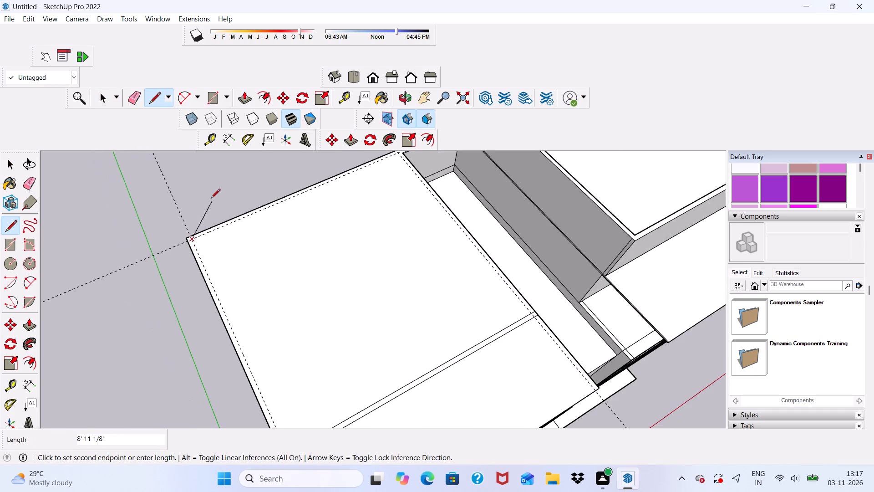
pyautogui.scroll(-3, 215, 228)
pyautogui.scroll(11, 266, 400)
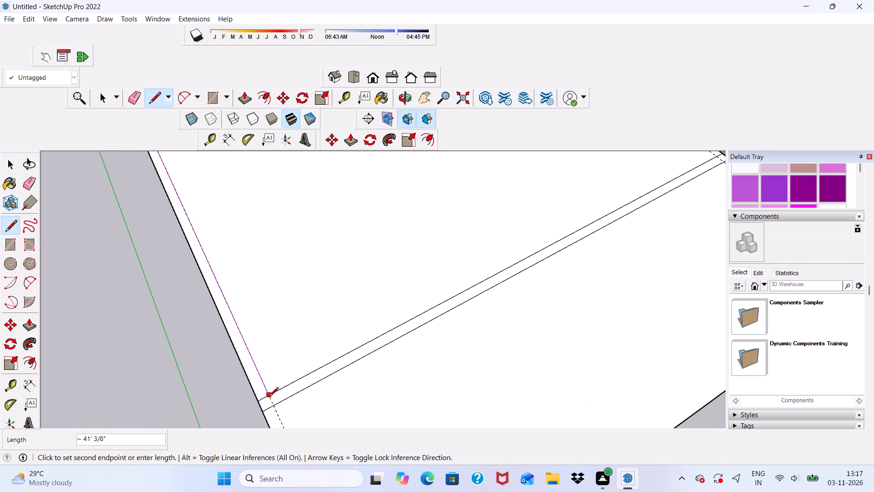
pyautogui.click(269, 397)
pyautogui.scroll(-10, 260, 370)
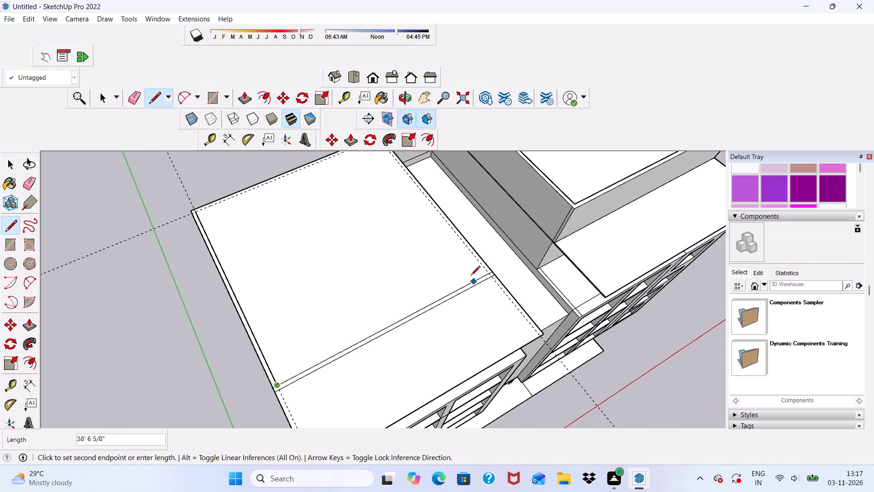
pyautogui.press('space')
# Draw a line about 41' 2" long along the left slab's rear guide, from the outer guide intersection to the inner side guide.
pyautogui.click(156, 96)
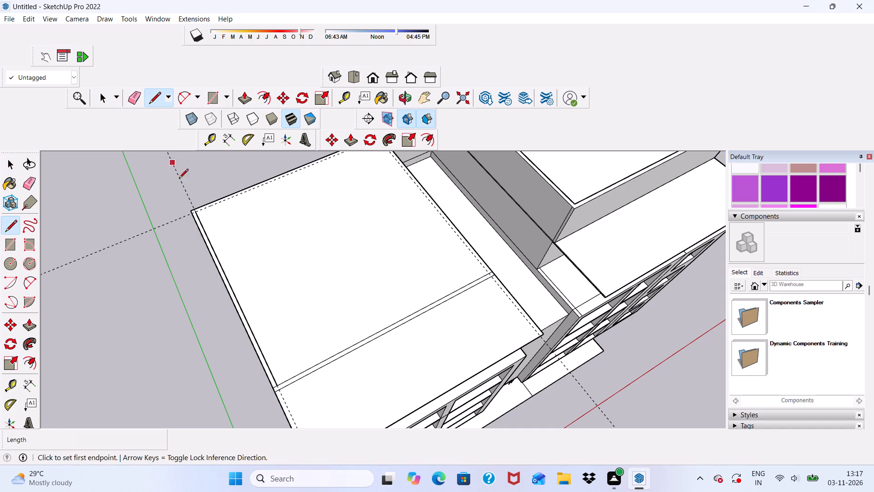
pyautogui.scroll(8, 204, 208)
pyautogui.click(186, 214)
pyautogui.scroll(-7, 261, 201)
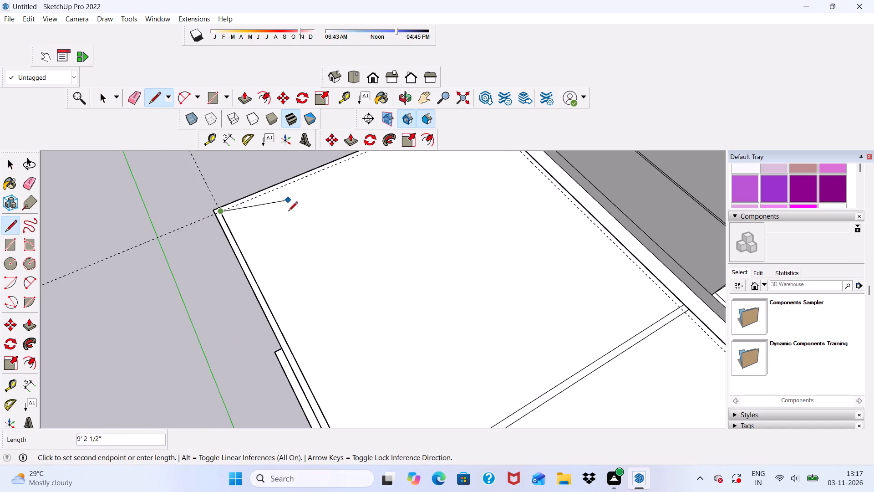
pyautogui.scroll(-2, 288, 212)
pyautogui.scroll(5, 420, 155)
pyautogui.scroll(-9, 410, 178)
pyautogui.scroll(6, 414, 182)
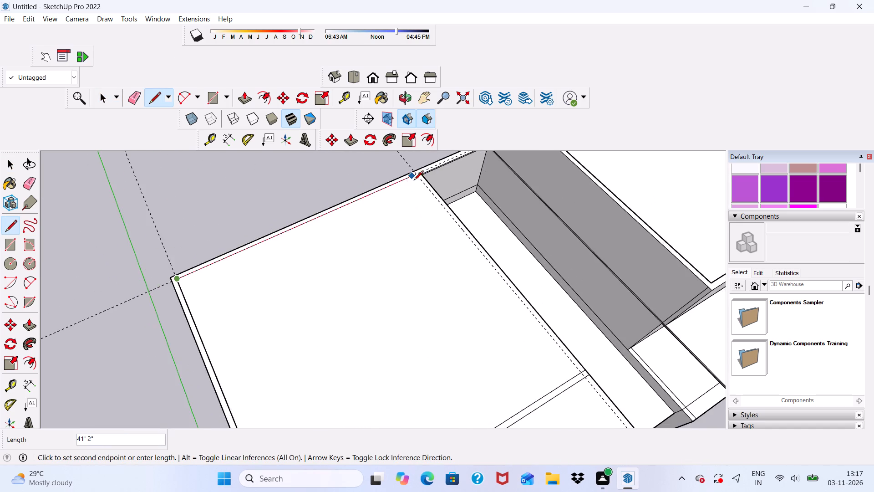
pyautogui.scroll(7, 414, 181)
pyautogui.click(417, 174)
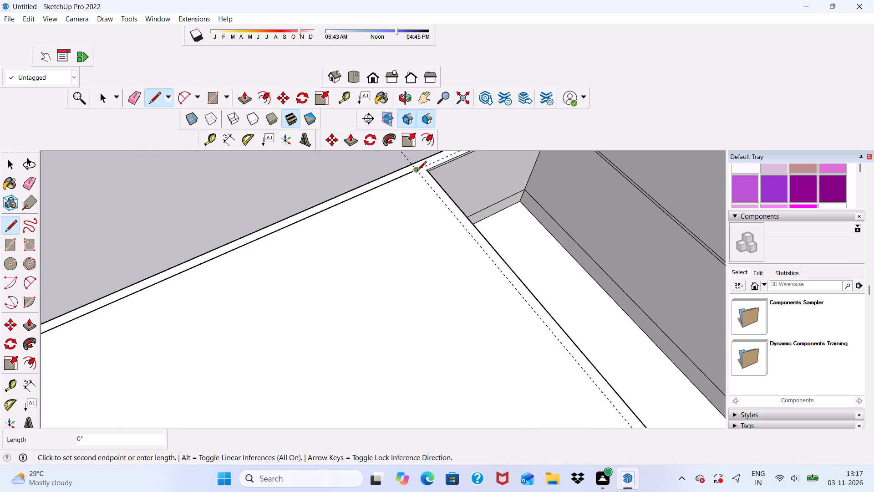
# Draw a line about 41' 1/2" long along the left slab's inner side guide, from the rear line to the nearest cross line.
pyautogui.click(413, 172)
pyautogui.scroll(-14, 438, 214)
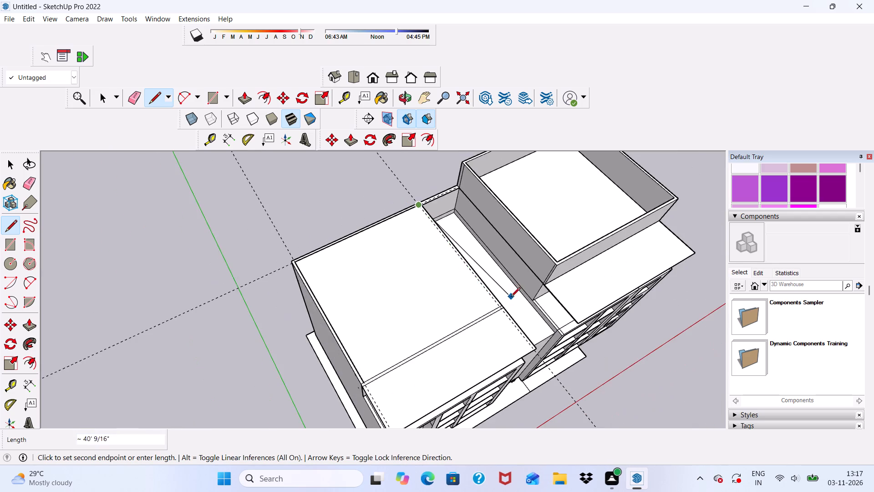
pyautogui.scroll(16, 516, 302)
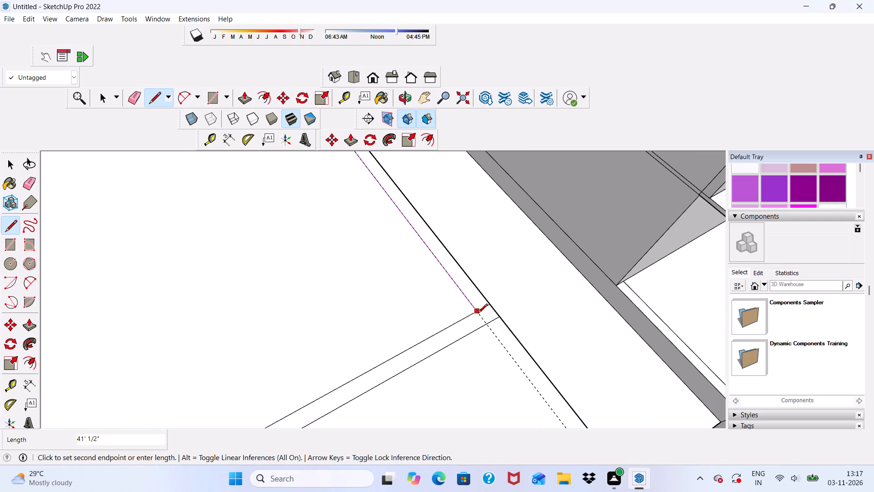
pyautogui.click(478, 313)
pyautogui.scroll(-4, 473, 288)
pyautogui.press('space')
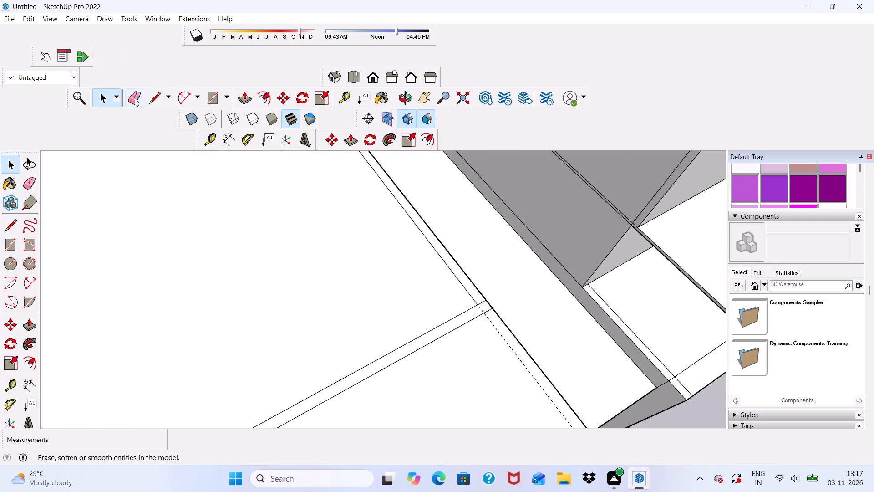
# Erase the left slab's inner and outer side guides and the short cross-line pieces that cut across the 9" border.
pyautogui.click(135, 97)
pyautogui.scroll(5, 471, 302)
pyautogui.moveTo(484, 302); pyautogui.dragTo(478, 313)
pyautogui.scroll(-17, 487, 292)
pyautogui.scroll(7, 402, 361)
pyautogui.scroll(-1, 376, 361)
pyautogui.scroll(2, 398, 331)
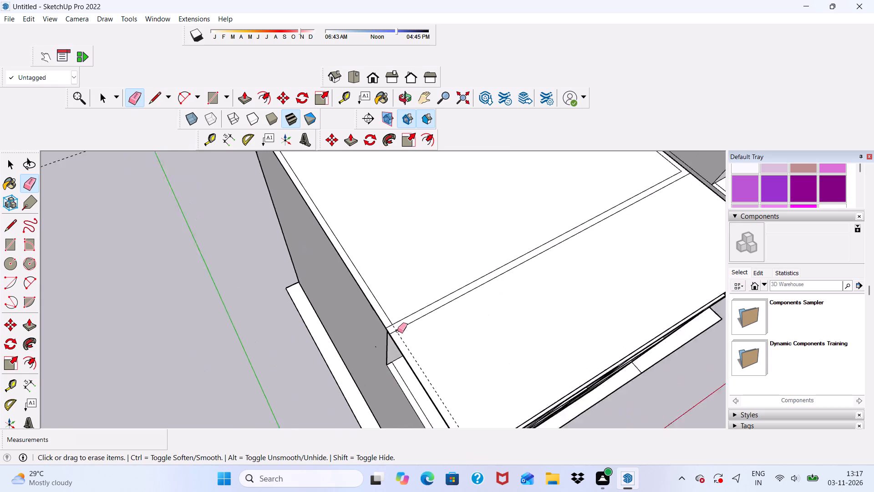
pyautogui.scroll(6, 397, 331)
pyautogui.moveTo(396, 328); pyautogui.dragTo(398, 323)
pyautogui.moveTo(384, 322); pyautogui.dragTo(384, 322)
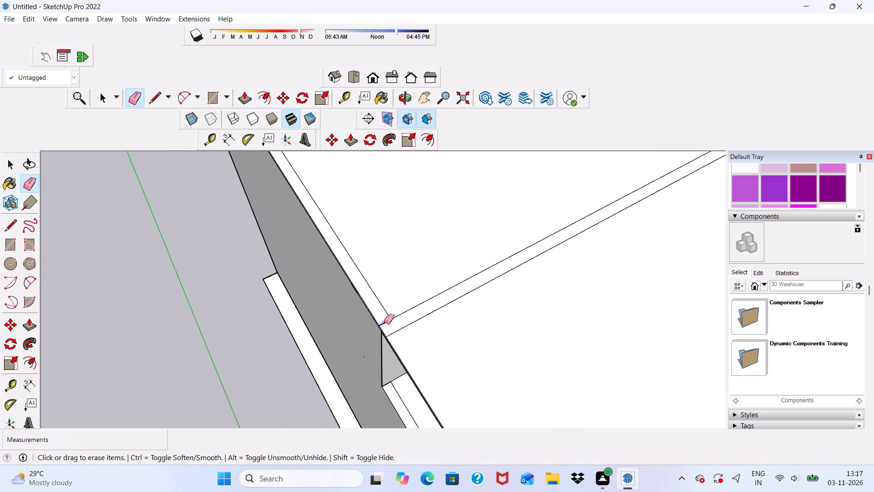
pyautogui.moveTo(384, 322); pyautogui.dragTo(386, 327)
# Erase the remaining guide line along the left roof slab's rear edge.
pyautogui.scroll(-11, 340, 398)
pyautogui.scroll(6, 358, 243)
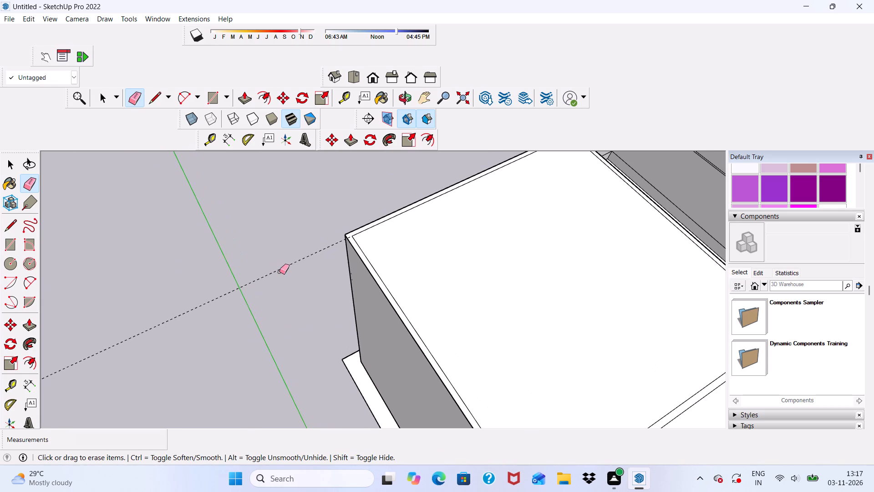
pyautogui.moveTo(279, 269); pyautogui.dragTo(281, 260)
pyautogui.click(282, 258)
pyautogui.scroll(-5, 371, 240)
pyautogui.press('space')
# Select the face of the 9" wall border on the left roof slab.
pyautogui.scroll(5, 543, 197)
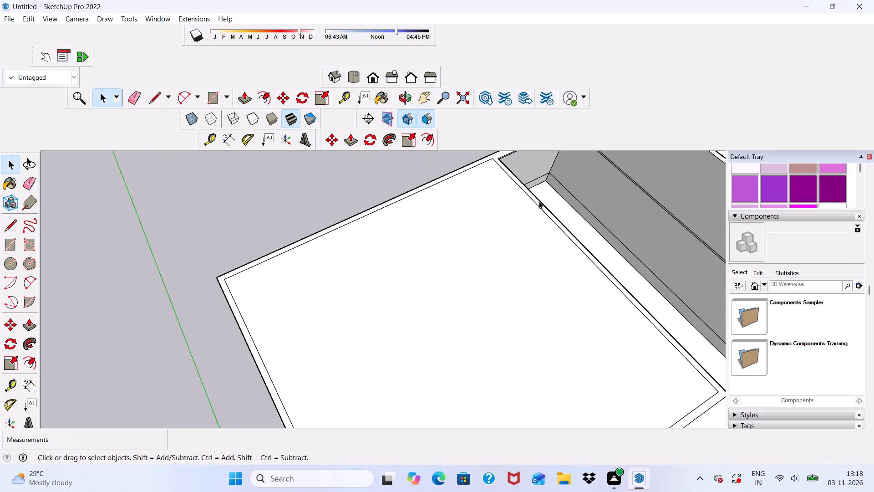
pyautogui.click(537, 200)
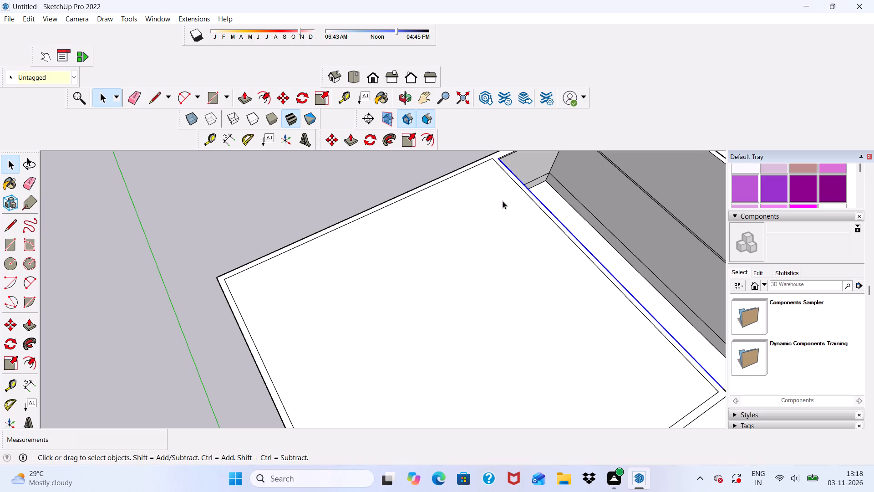
pyautogui.scroll(3, 216, 276)
pyautogui.click(228, 280)
pyautogui.scroll(-5, 214, 290)
pyautogui.scroll(-5, 249, 253)
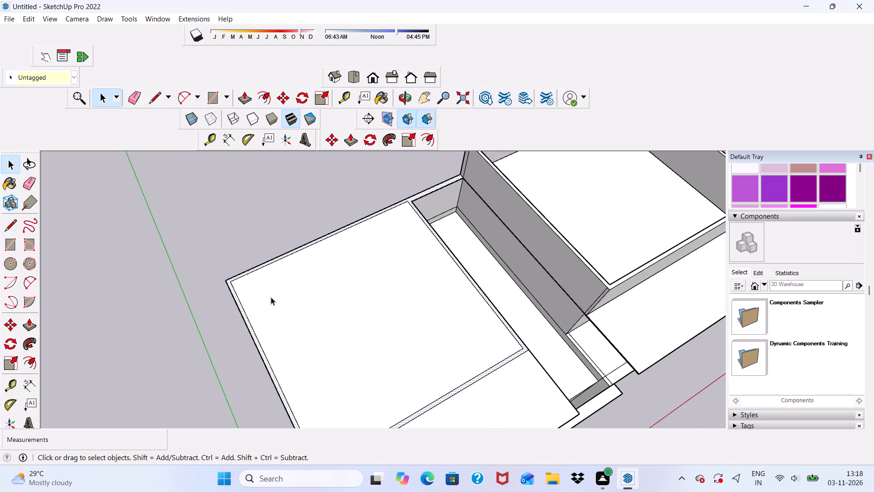
# Examine the building's front elevation, comparing the left block's upper storeys with the right block's.
pyautogui.moveTo(345, 323); pyautogui.dragTo(219, 142, button='middle')
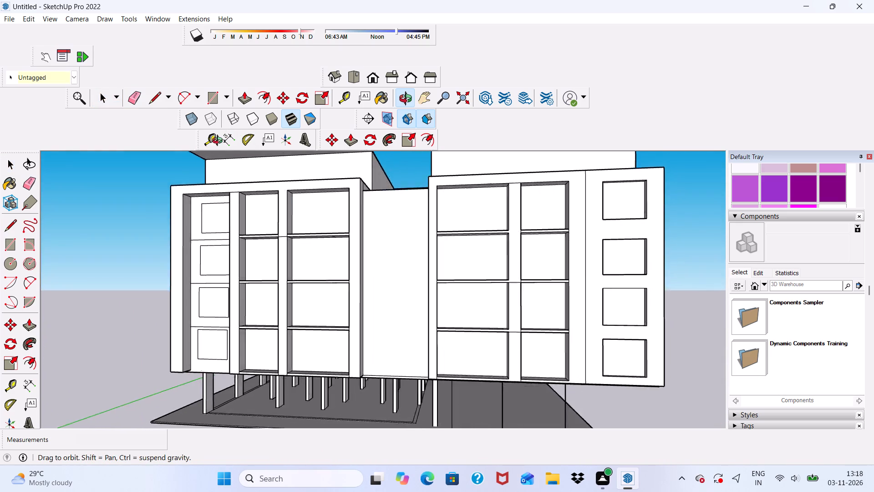
pyautogui.moveTo(219, 142); pyautogui.dragTo(213, 154, button='middle')
pyautogui.scroll(1, 251, 200)
pyautogui.scroll(-5, 275, 217)
pyautogui.scroll(-4, 407, 231)
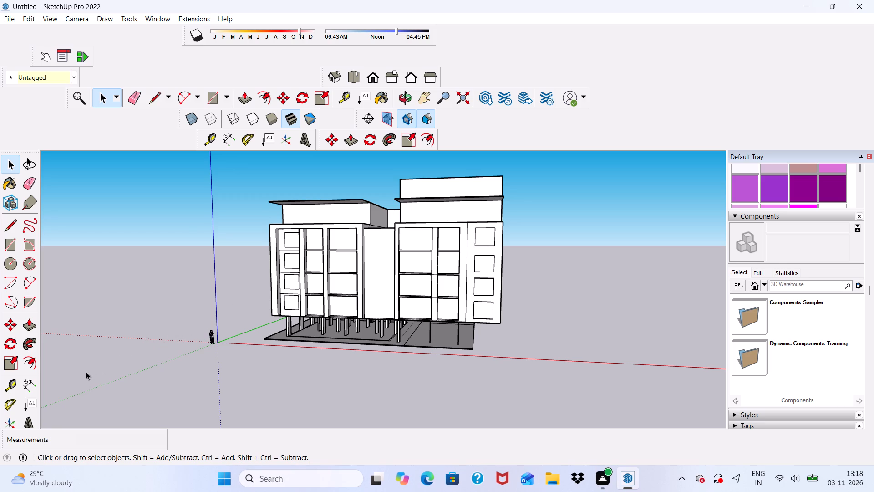
pyautogui.scroll(4, 337, 230)
pyautogui.scroll(-1, 363, 205)
# Extrude the left roof slab's 9" wall border upward about 9' 11 3/4", referencing the right block's top-storey walls.
pyautogui.moveTo(365, 204); pyautogui.dragTo(371, 346, button='middle')
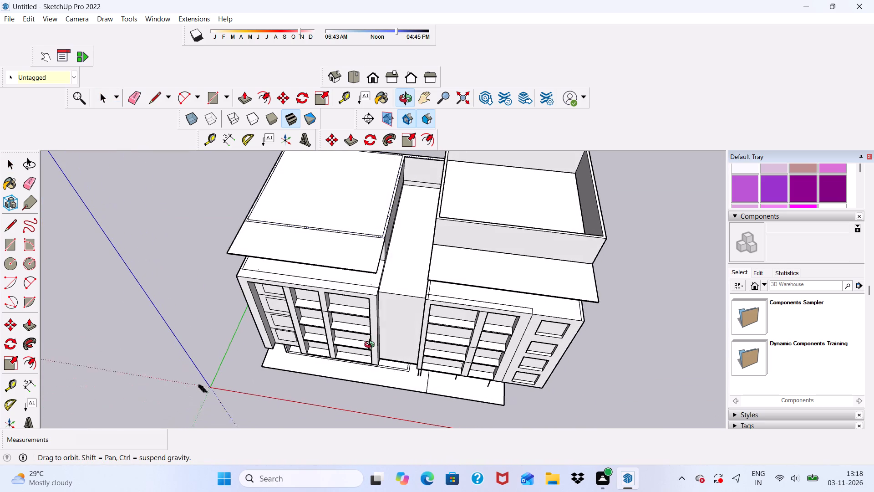
pyautogui.moveTo(371, 346); pyautogui.dragTo(367, 347, button='middle')
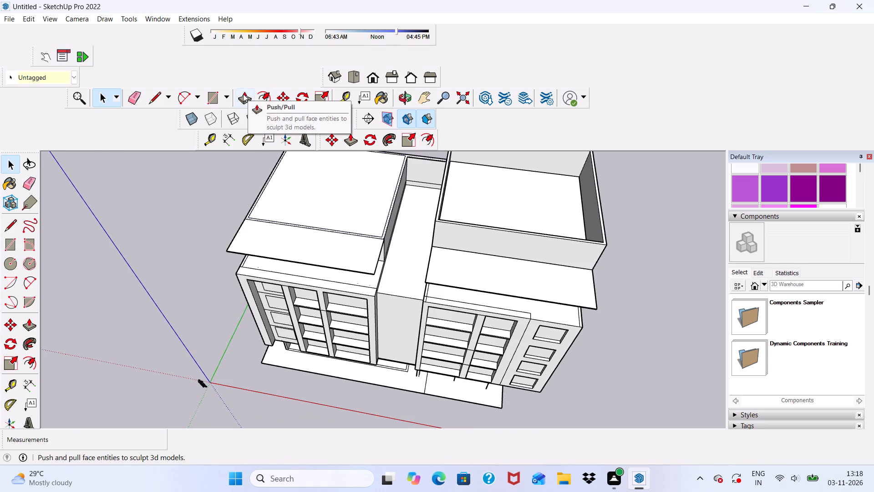
pyautogui.click(243, 94)
pyautogui.scroll(7, 251, 196)
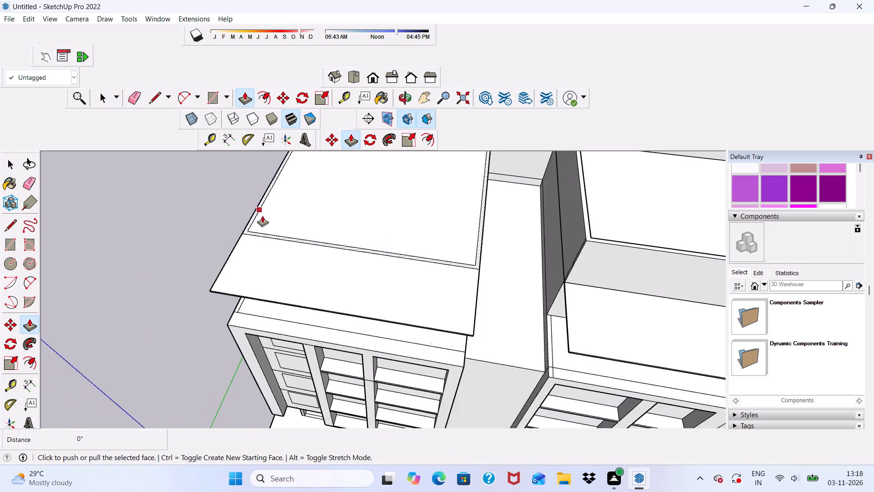
pyautogui.scroll(8, 262, 215)
pyautogui.click(236, 242)
pyautogui.scroll(-8, 204, 188)
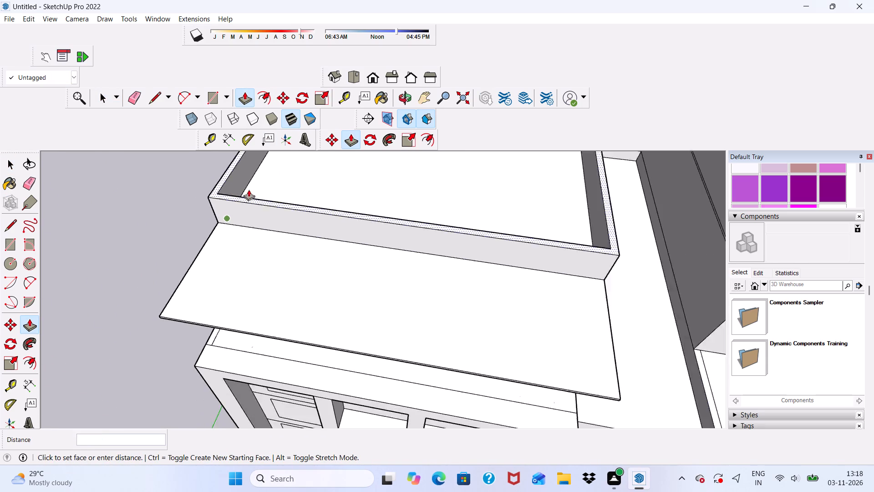
pyautogui.scroll(-1, 249, 190)
pyautogui.scroll(1, 255, 191)
pyautogui.scroll(-8, 259, 172)
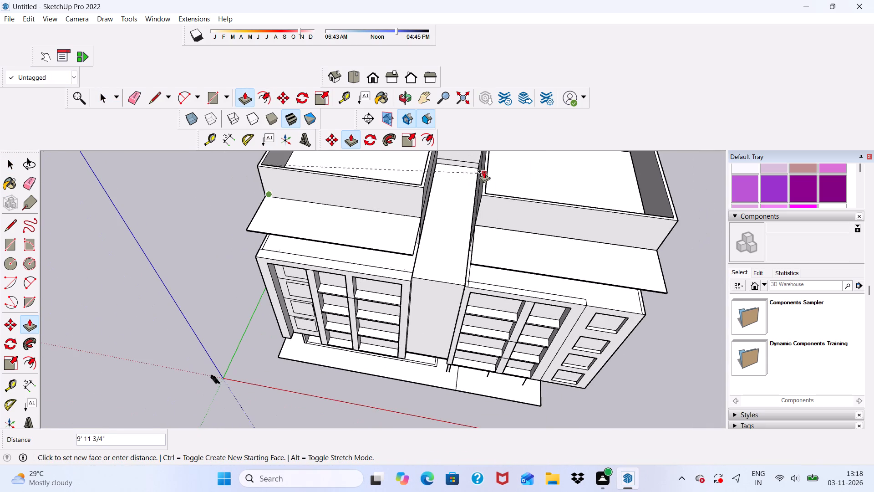
pyautogui.scroll(5, 483, 171)
pyautogui.click(484, 201)
pyautogui.scroll(-3, 417, 202)
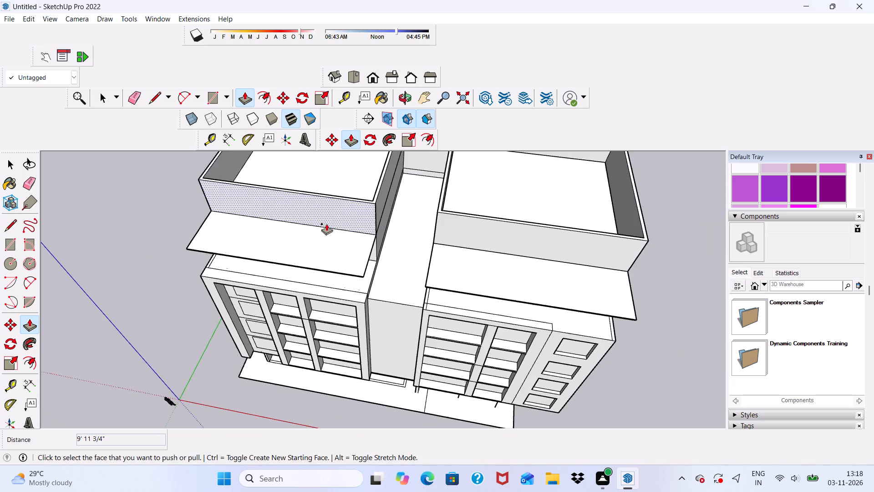
# Cap the left block's top storey with a rectangle about 41' 9" by 31' 5" from the rear outer corner to the front wall.
pyautogui.scroll(-1, 326, 224)
pyautogui.moveTo(327, 225); pyautogui.dragTo(331, 179, button='middle')
pyautogui.scroll(1, 330, 176)
pyautogui.scroll(-4, 322, 177)
pyautogui.moveTo(384, 206); pyautogui.dragTo(418, 271, button='middle')
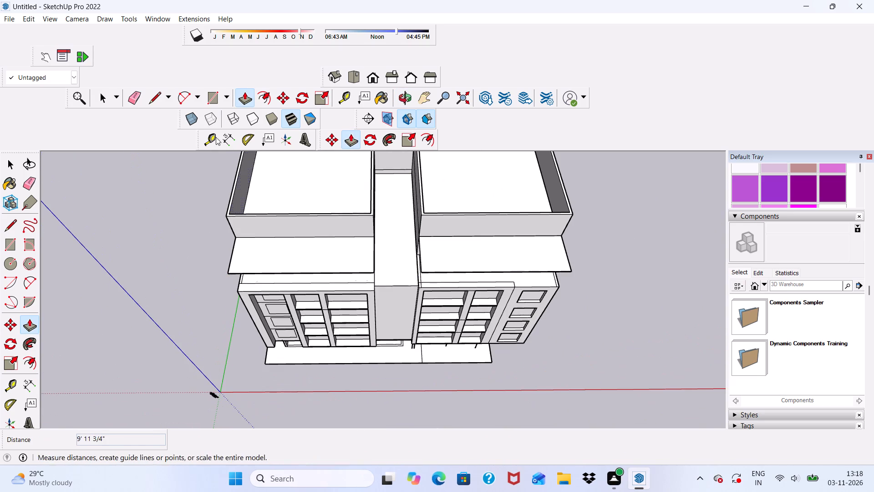
pyautogui.press('space')
pyautogui.click(207, 95)
pyautogui.scroll(-4, 309, 161)
pyautogui.moveTo(370, 227); pyautogui.dragTo(348, 68, button='middle')
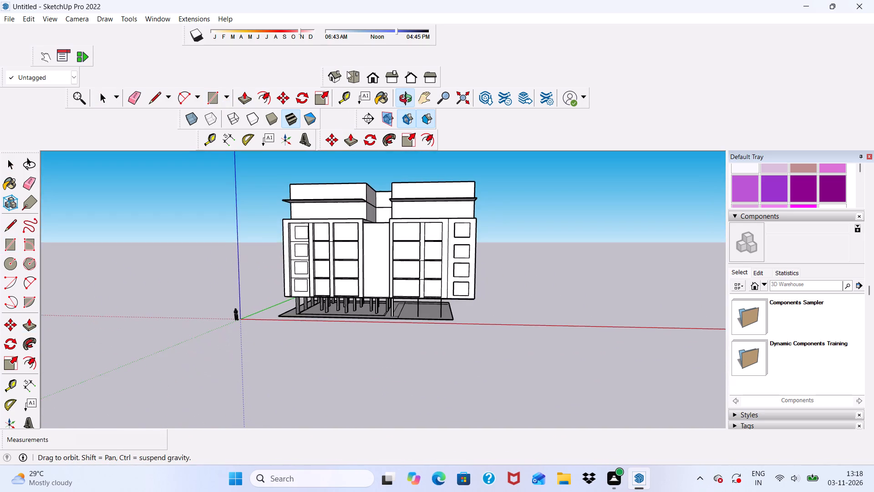
pyautogui.moveTo(310, 156); pyautogui.dragTo(412, 279, button='middle')
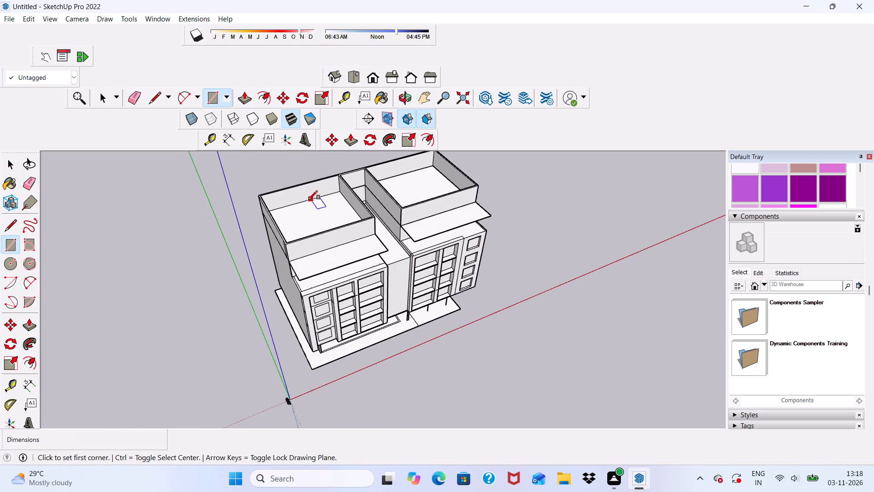
pyautogui.scroll(10, 280, 202)
pyautogui.scroll(4, 242, 190)
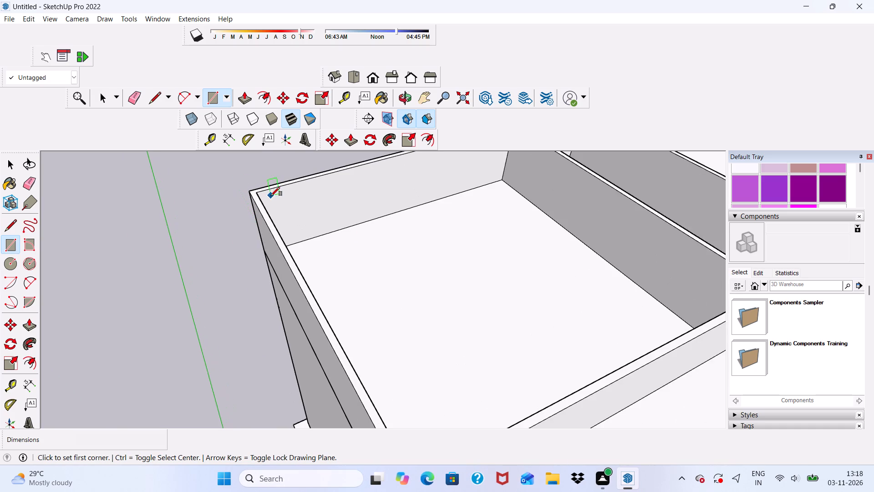
pyautogui.scroll(3, 269, 195)
pyautogui.click(247, 190)
pyautogui.scroll(-5, 326, 204)
pyautogui.scroll(-3, 303, 171)
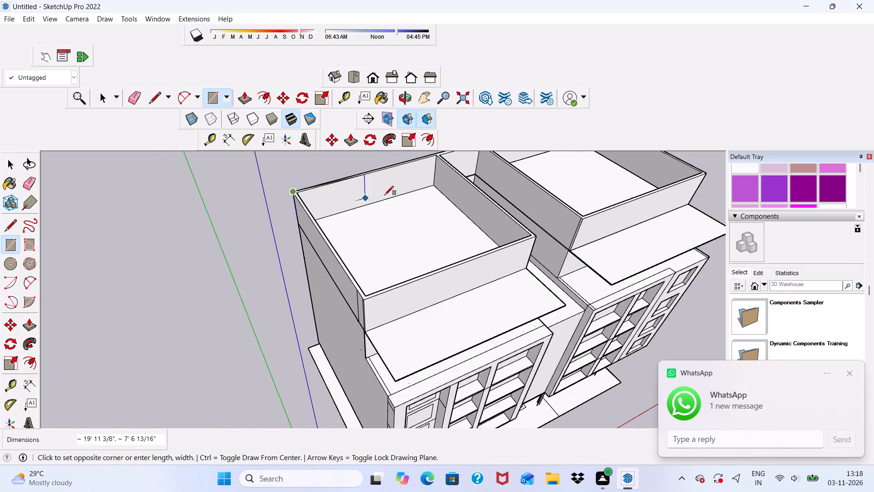
pyautogui.scroll(-5, 385, 195)
pyautogui.scroll(4, 459, 242)
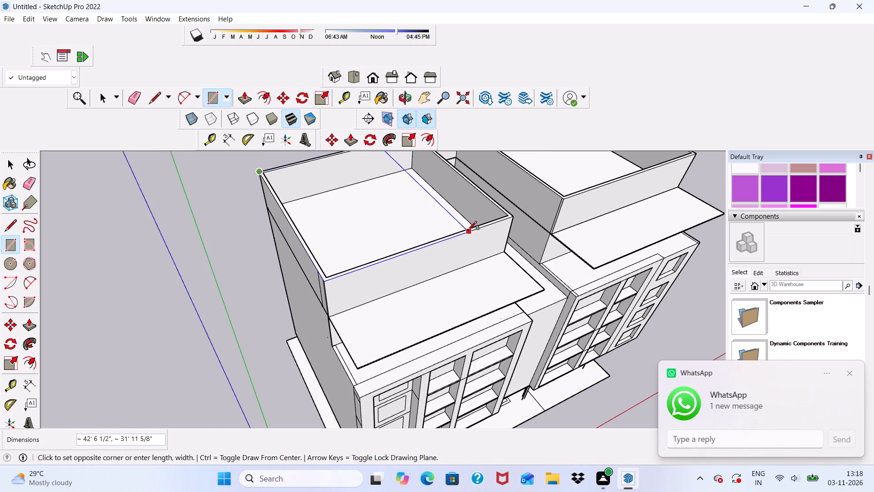
pyautogui.scroll(4, 466, 229)
pyautogui.click(463, 230)
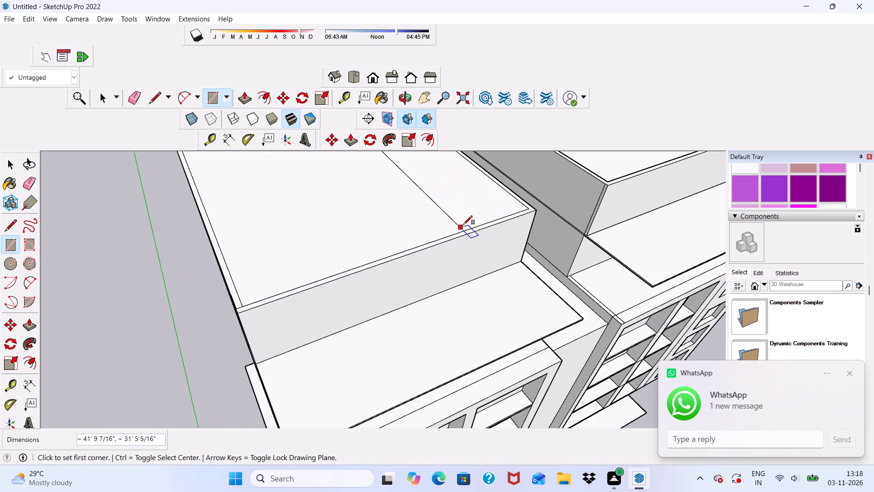
# Cap the right block's top storey with a rectangle from its rear passage-side corner to the top of its front wall.
pyautogui.scroll(-11, 439, 222)
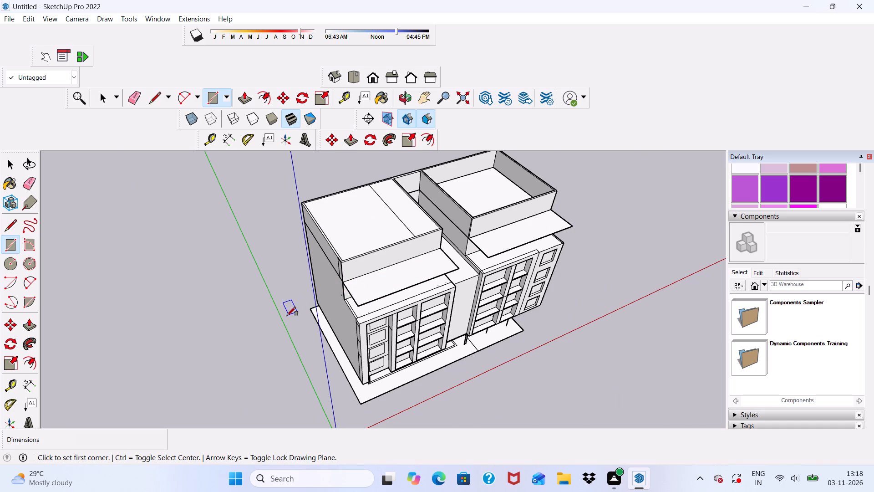
pyautogui.scroll(-4, 245, 329)
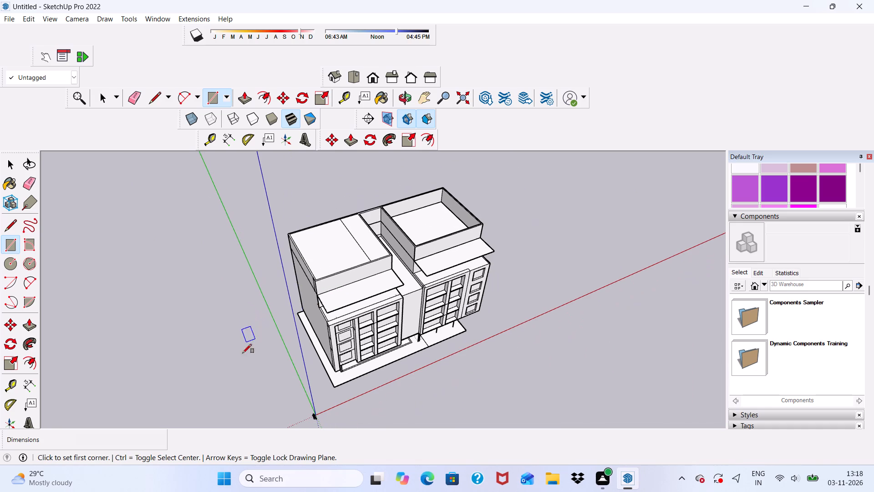
pyautogui.scroll(6, 430, 192)
pyautogui.scroll(9, 371, 216)
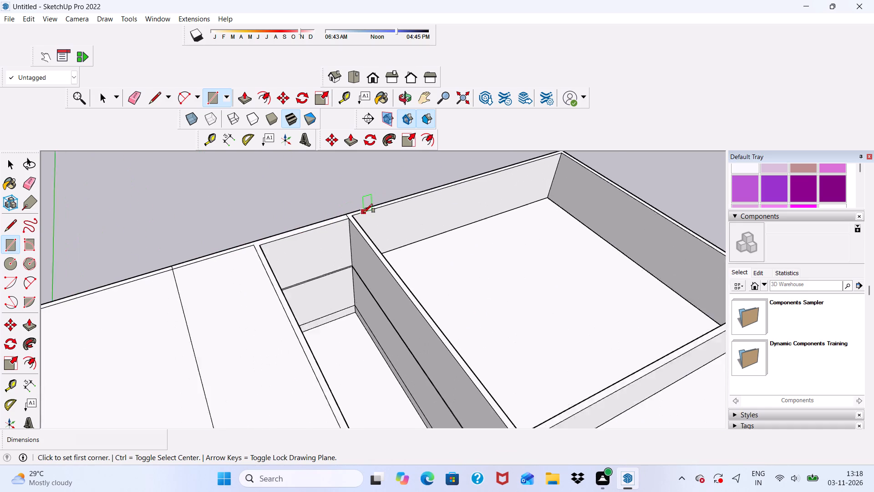
pyautogui.scroll(1, 364, 213)
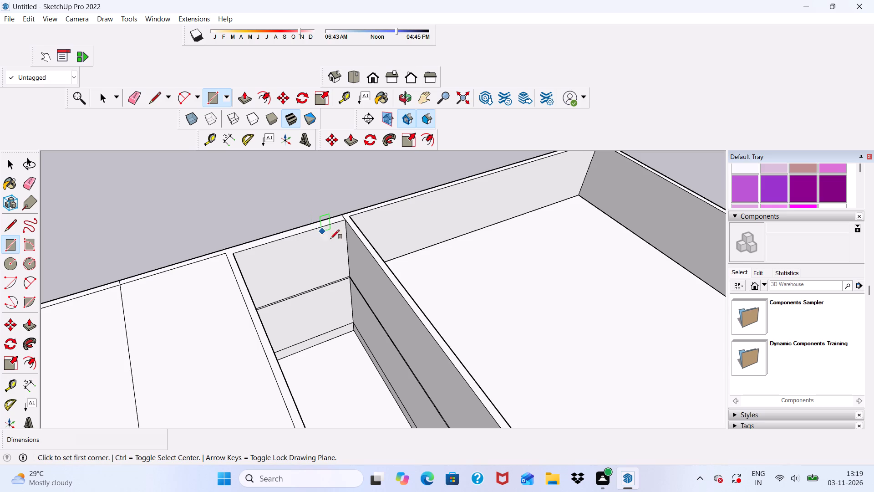
pyautogui.scroll(2, 356, 256)
pyautogui.scroll(4, 338, 210)
pyautogui.click(337, 202)
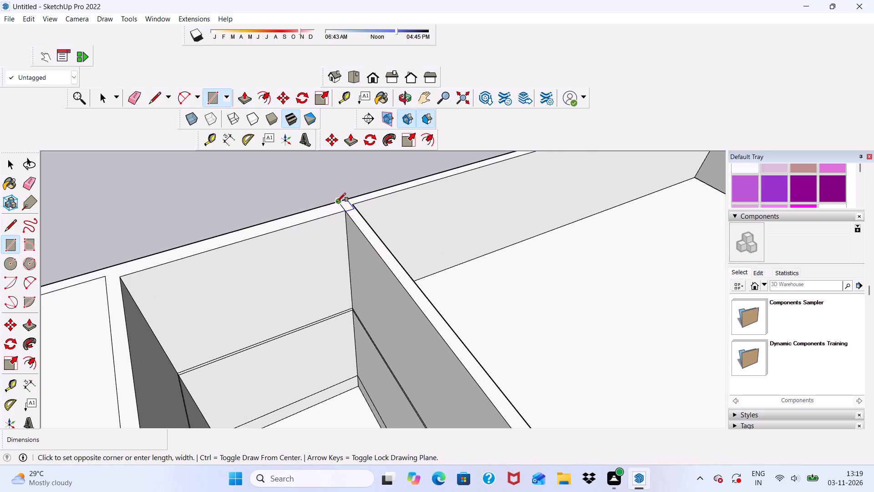
pyautogui.scroll(-9, 346, 215)
pyautogui.scroll(-4, 490, 202)
pyautogui.scroll(6, 609, 302)
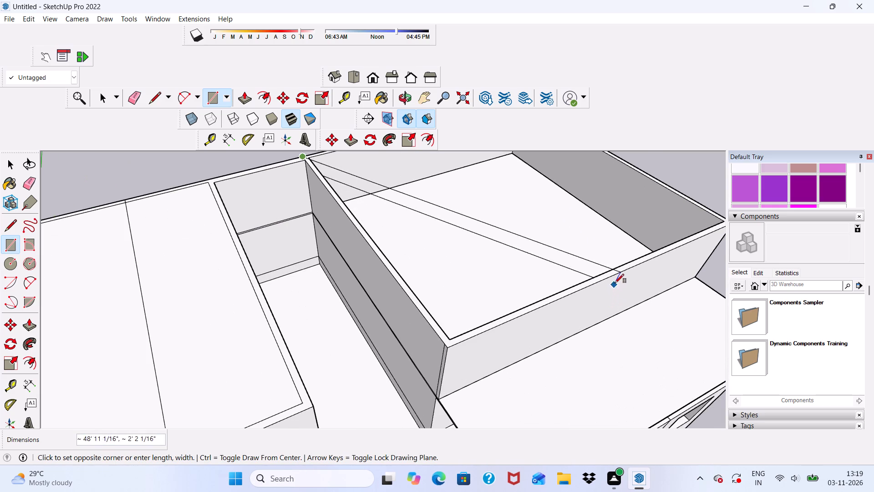
pyautogui.scroll(5, 619, 266)
pyautogui.click(622, 267)
# Erase the leftover rectangle edges that run front to back across the right and left blocks' roof faces.
pyautogui.scroll(-4, 602, 261)
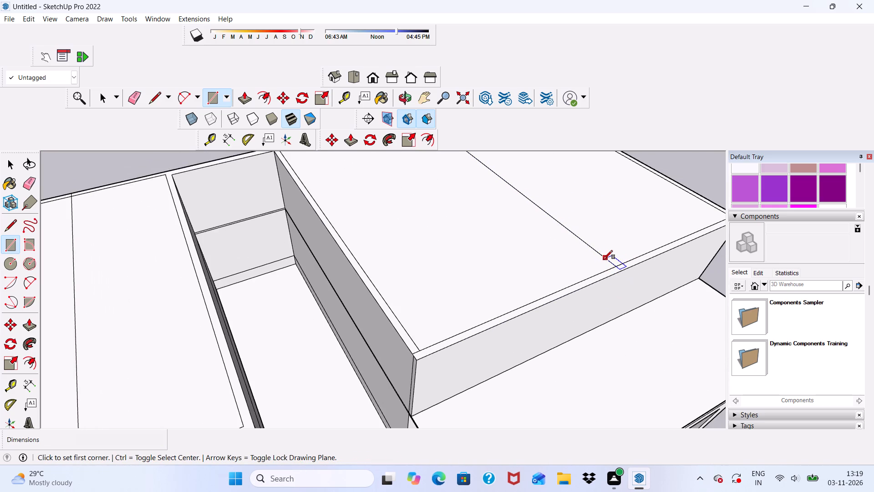
pyautogui.press('space')
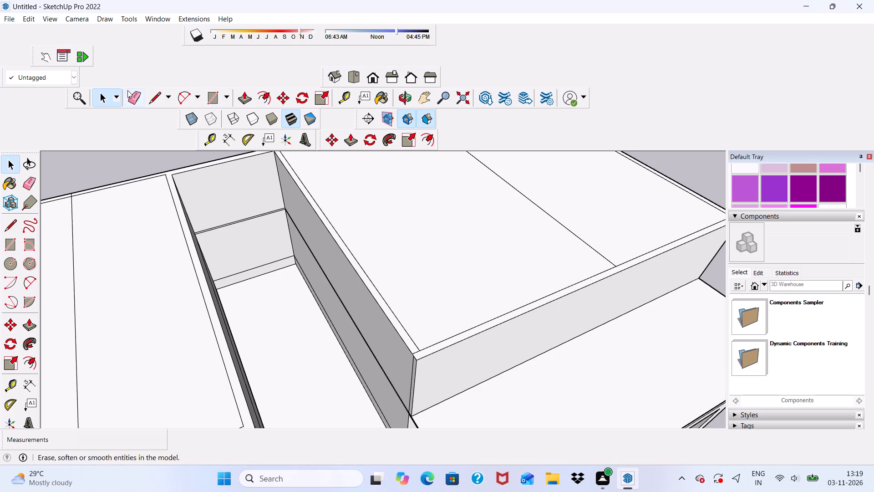
pyautogui.click(135, 98)
pyautogui.moveTo(535, 186); pyautogui.dragTo(537, 204)
pyautogui.moveTo(550, 216); pyautogui.dragTo(583, 229)
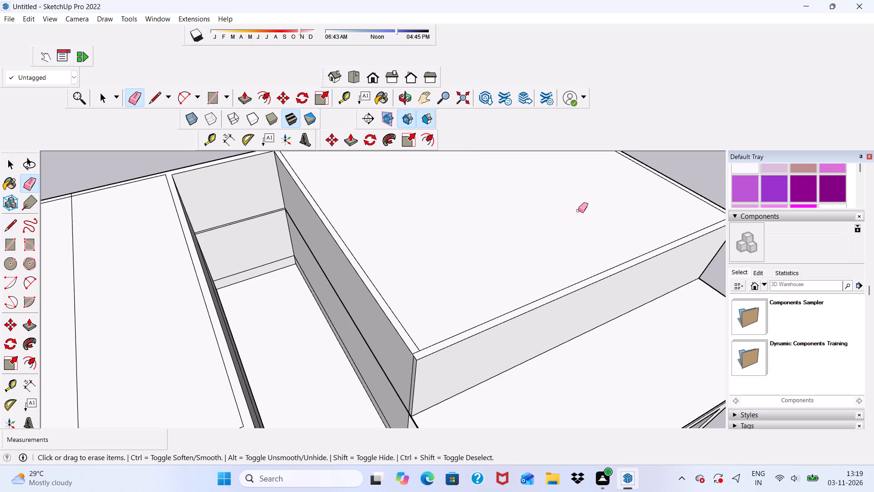
pyautogui.scroll(-16, 568, 207)
pyautogui.moveTo(558, 273); pyautogui.dragTo(493, 304, button='middle')
pyautogui.scroll(7, 478, 287)
pyautogui.moveTo(432, 278); pyautogui.dragTo(439, 286)
# Erase the short leftover piece of the dividing line on the left block's rear wall top, undoing a first stray erasure.
pyautogui.scroll(-1, 424, 234)
pyautogui.scroll(8, 422, 227)
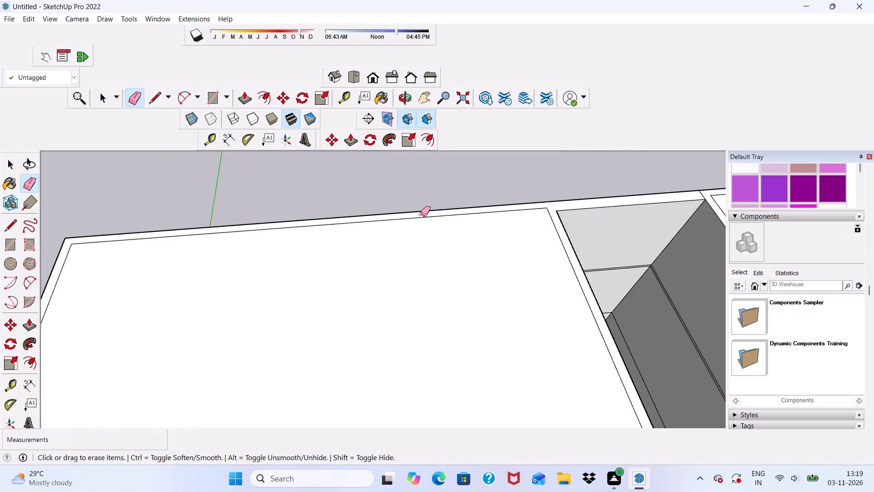
pyautogui.scroll(6, 421, 214)
pyautogui.moveTo(419, 217); pyautogui.dragTo(430, 214)
pyautogui.hotkey('ctrl', 'z')
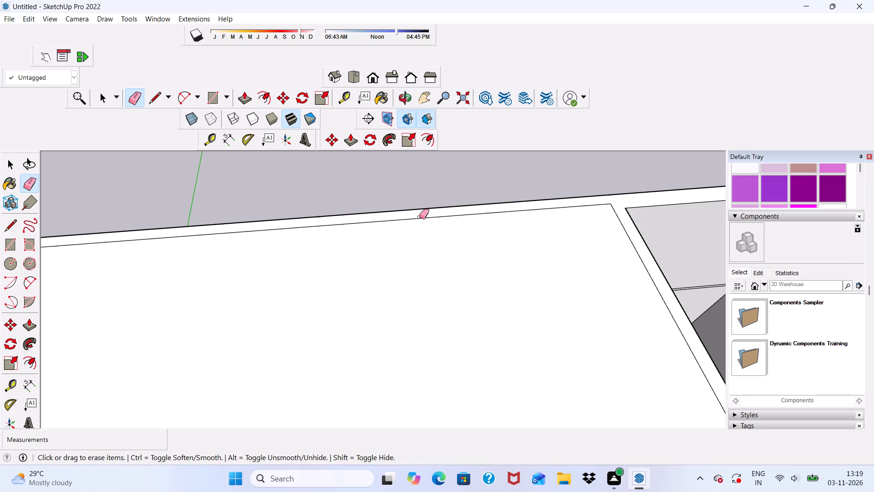
pyautogui.scroll(9, 423, 220)
pyautogui.moveTo(424, 210); pyautogui.dragTo(429, 210)
# Examine the newly closed roofs and the upper storeys of both blocks from the front and above.
pyautogui.scroll(-15, 432, 213)
pyautogui.moveTo(544, 262); pyautogui.dragTo(544, 262, button='middle')
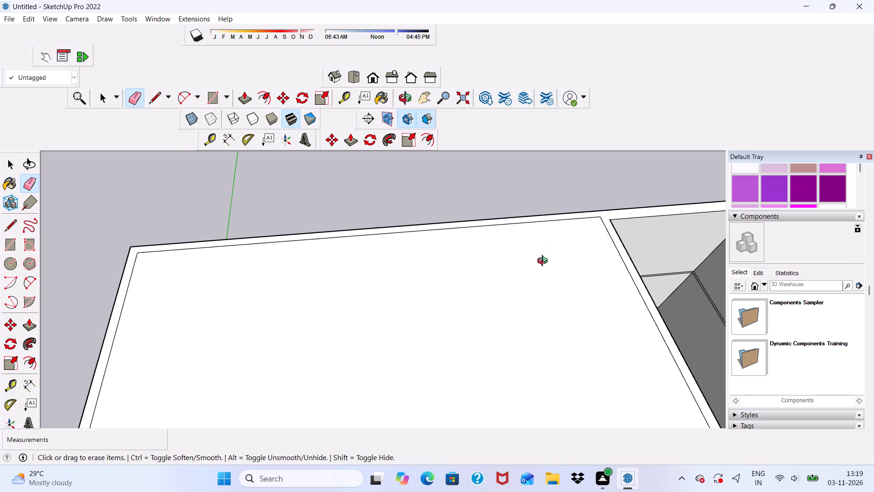
pyautogui.moveTo(544, 262); pyautogui.dragTo(549, 231, button='middle')
pyautogui.scroll(1, 574, 215)
pyautogui.scroll(-5, 511, 195)
pyautogui.scroll(-8, 578, 206)
pyautogui.moveTo(545, 243); pyautogui.dragTo(547, 241, button='middle')
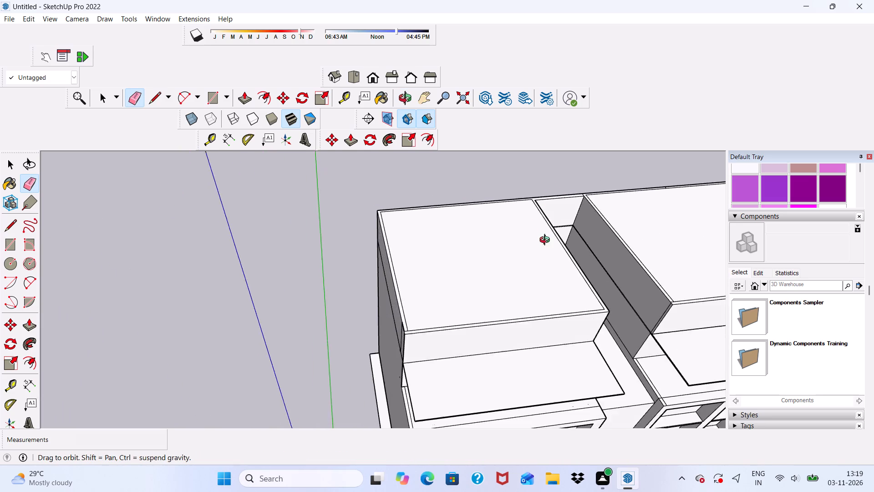
pyautogui.moveTo(547, 241); pyautogui.dragTo(497, 169, button='middle')
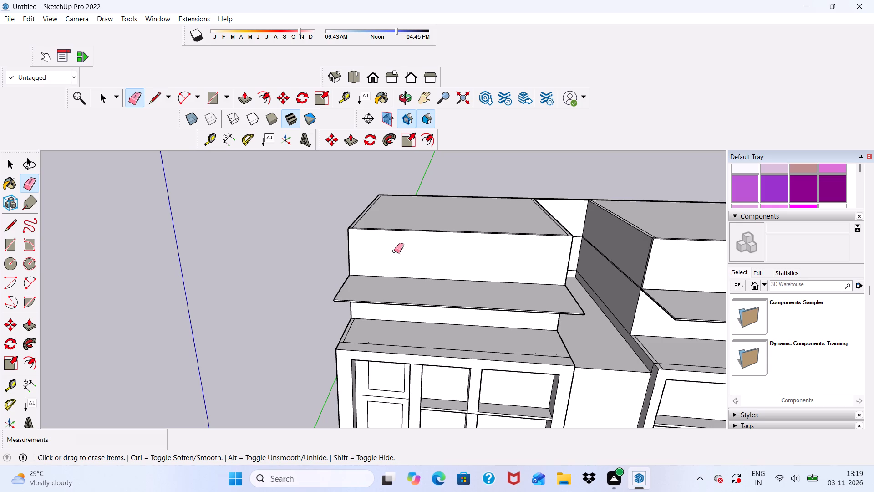
pyautogui.scroll(-4, 400, 261)
pyautogui.moveTo(466, 275); pyautogui.dragTo(480, 210, button='middle')
pyautogui.moveTo(473, 235); pyautogui.dragTo(470, 273, button='middle')
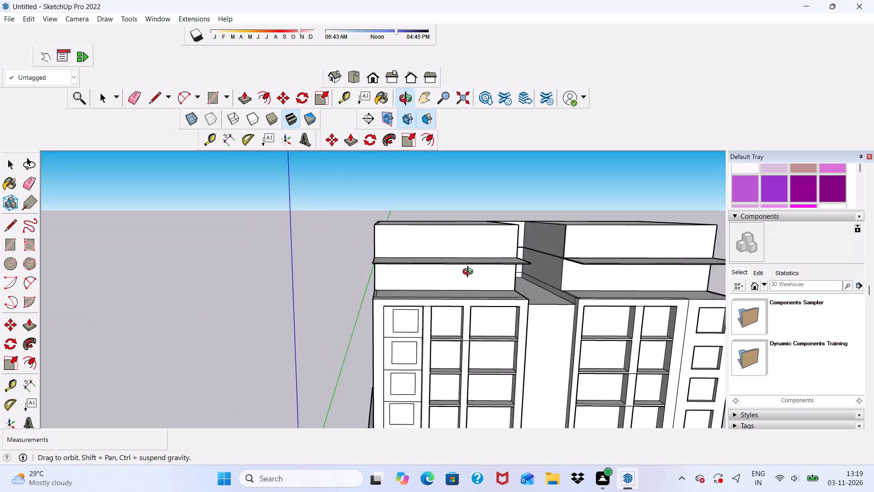
pyautogui.moveTo(470, 273); pyautogui.dragTo(459, 280, button='middle')
# Erase the inner wall outlines along the front and outer side of the left block's roof.
pyautogui.scroll(5, 489, 225)
pyautogui.press('space')
pyautogui.moveTo(439, 231); pyautogui.dragTo(411, 316, button='middle')
pyautogui.scroll(2, 363, 280)
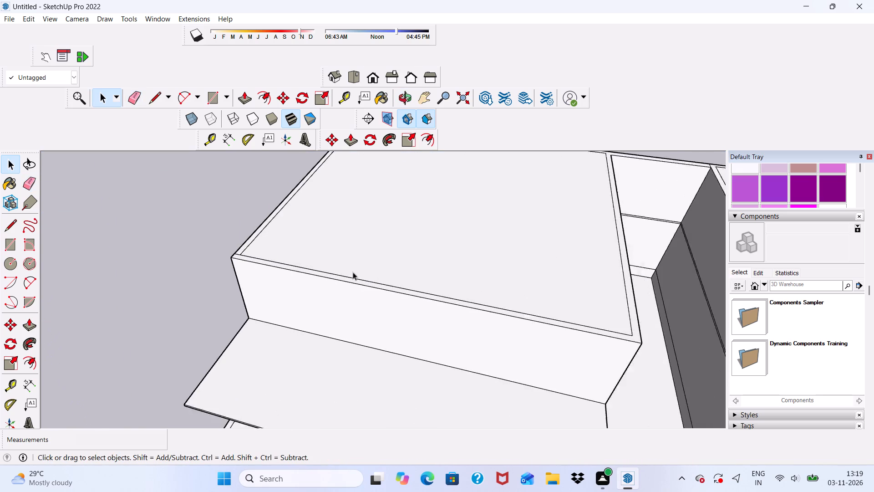
pyautogui.scroll(4, 353, 272)
pyautogui.click(331, 246)
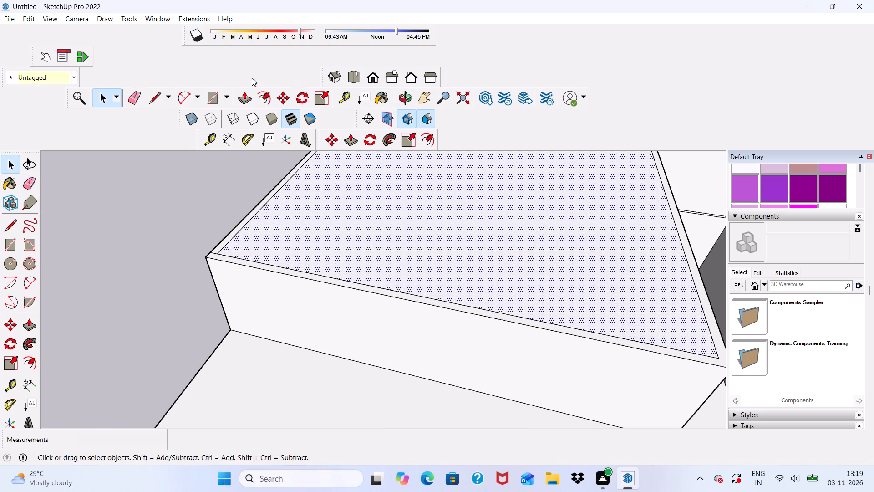
pyautogui.click(135, 90)
pyautogui.scroll(4, 215, 211)
pyautogui.scroll(1, 238, 278)
pyautogui.moveTo(227, 274); pyautogui.dragTo(213, 297)
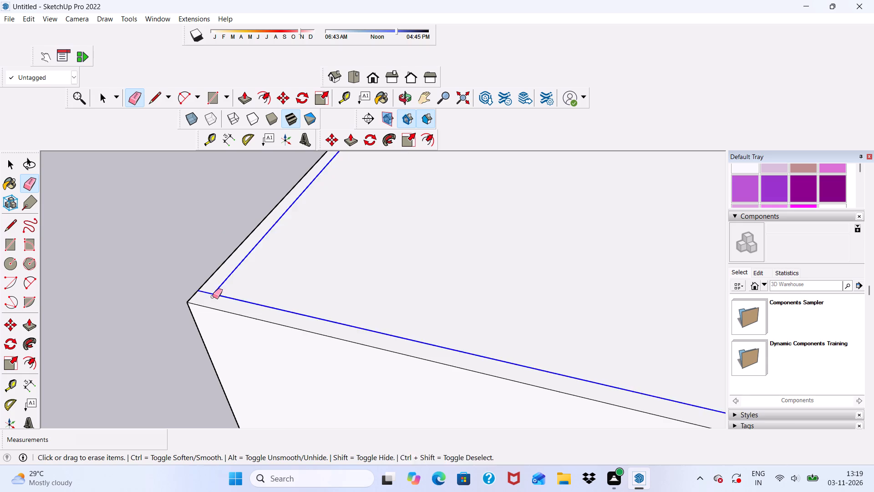
pyautogui.moveTo(213, 297); pyautogui.dragTo(211, 297)
# Erase the inner wall outlines along the passage side and rear of the left block's roof.
pyautogui.scroll(-6, 251, 243)
pyautogui.scroll(-9, 291, 206)
pyautogui.scroll(6, 530, 206)
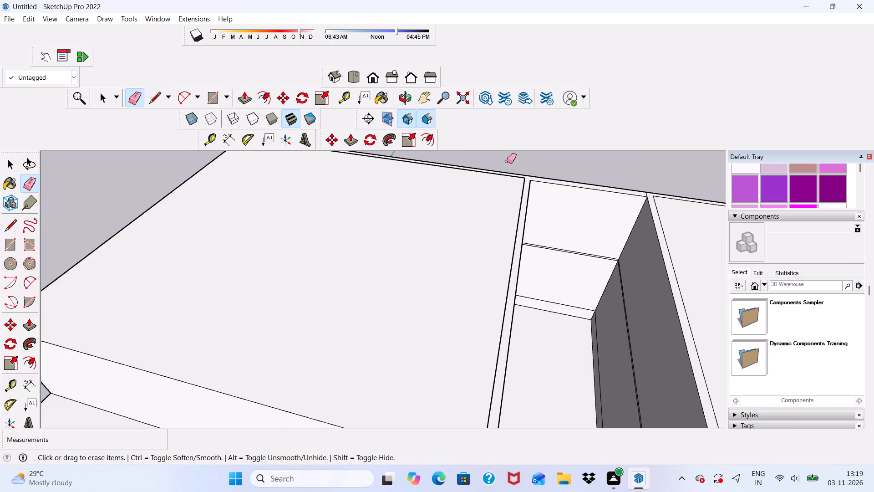
pyautogui.scroll(9, 518, 178)
pyautogui.moveTo(526, 184); pyautogui.dragTo(530, 204)
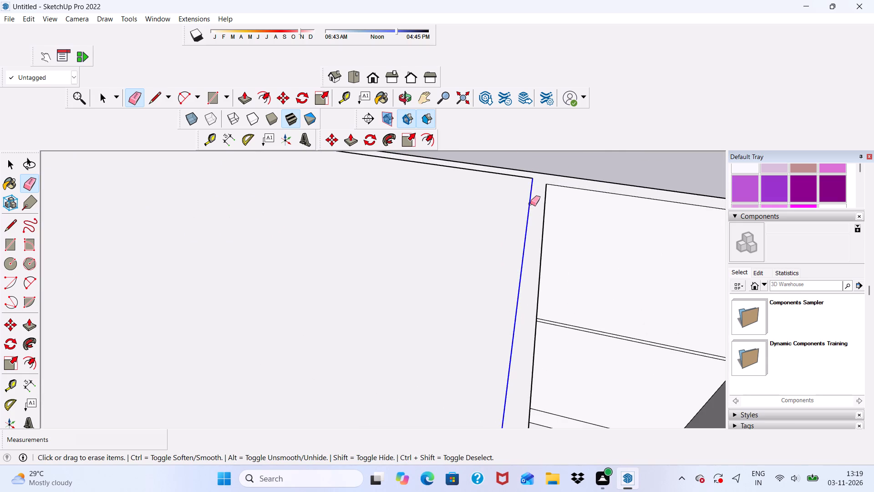
pyautogui.moveTo(530, 204); pyautogui.dragTo(530, 195)
pyautogui.click(526, 179)
pyautogui.scroll(-5, 508, 193)
pyautogui.scroll(3, 520, 190)
pyautogui.moveTo(527, 184); pyautogui.dragTo(521, 189)
# Draw a short line across the rear wall top from the passage's corner beside the left block to the outer edge.
pyautogui.click(159, 95)
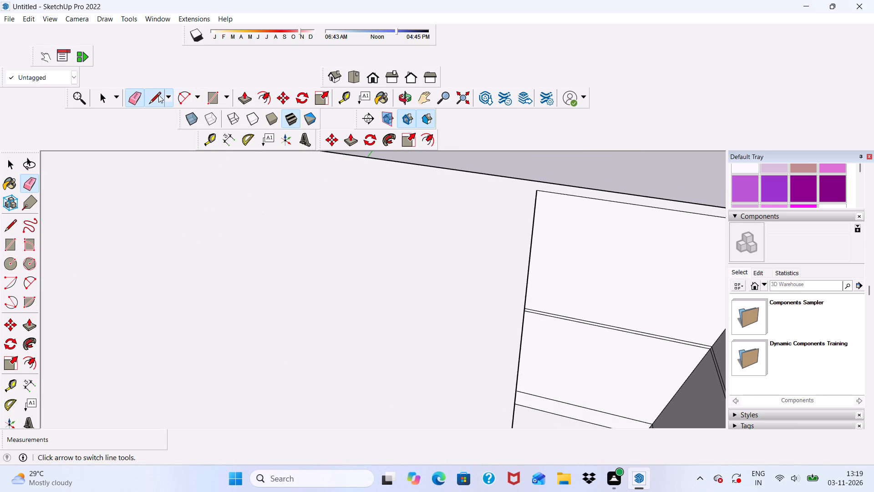
pyautogui.scroll(5, 516, 192)
pyautogui.scroll(4, 571, 174)
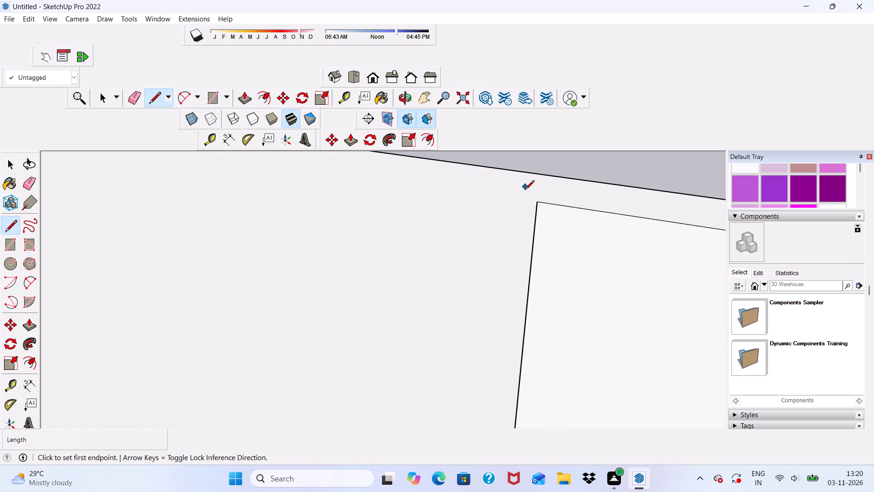
pyautogui.scroll(1, 537, 199)
pyautogui.click(539, 202)
pyautogui.click(537, 170)
pyautogui.scroll(-4, 448, 174)
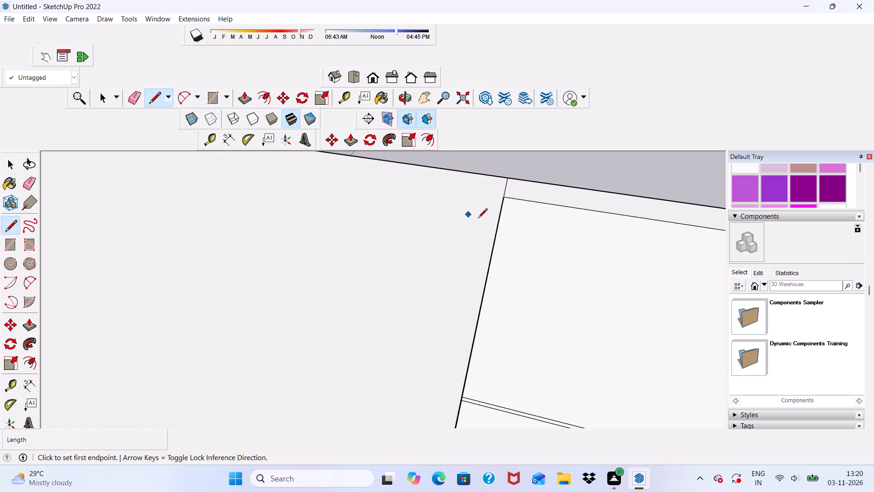
pyautogui.scroll(-13, 478, 219)
# Erase the inner wall outlines on the right block's roof along the passage side and the adjoining part of the rear edge.
pyautogui.press('space')
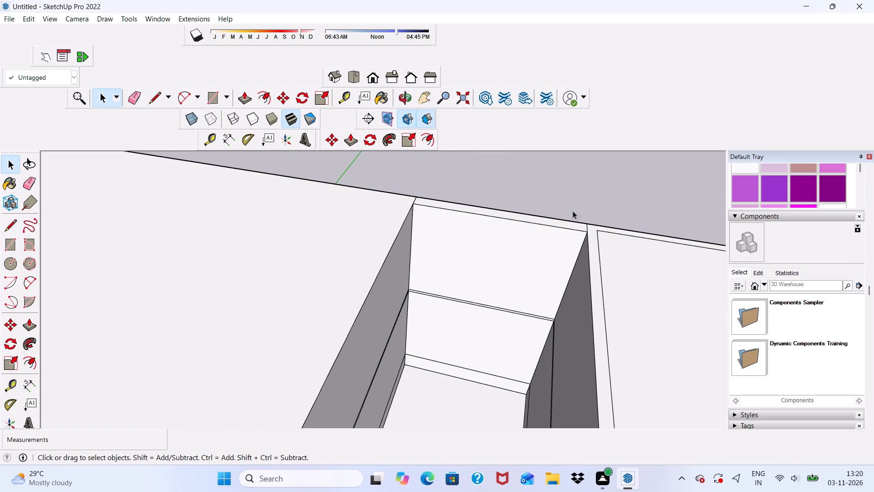
pyautogui.click(135, 95)
pyautogui.scroll(-4, 283, 200)
pyautogui.scroll(10, 565, 250)
pyautogui.moveTo(512, 228); pyautogui.dragTo(499, 236)
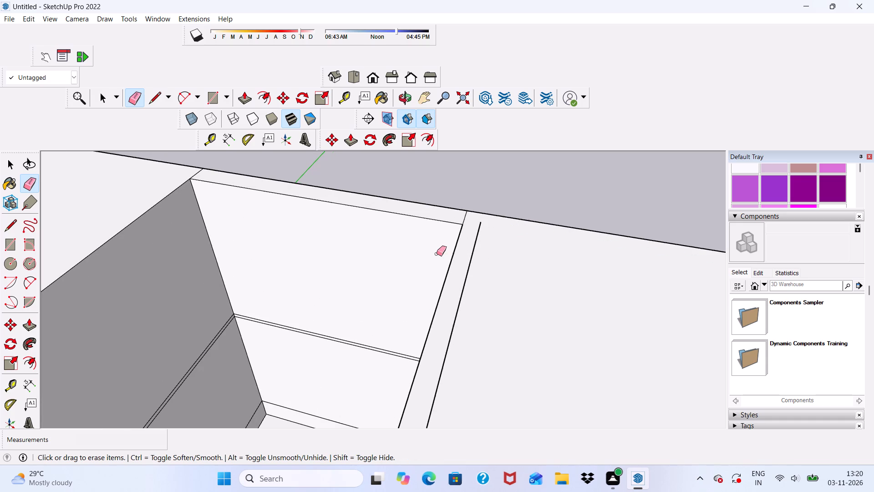
pyautogui.moveTo(468, 253); pyautogui.dragTo(472, 261)
pyautogui.scroll(-6, 464, 237)
pyautogui.scroll(3, 479, 236)
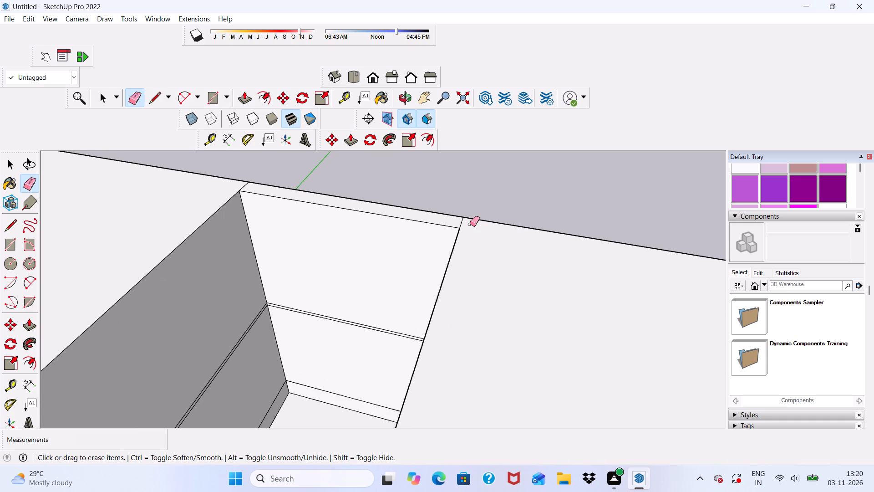
pyautogui.click(472, 225)
pyautogui.moveTo(473, 224); pyautogui.dragTo(476, 236)
# Erase the remaining inner wall outlines along the rear and outer side of the right block's roof, including the short stub at the rear.
pyautogui.scroll(-16, 493, 190)
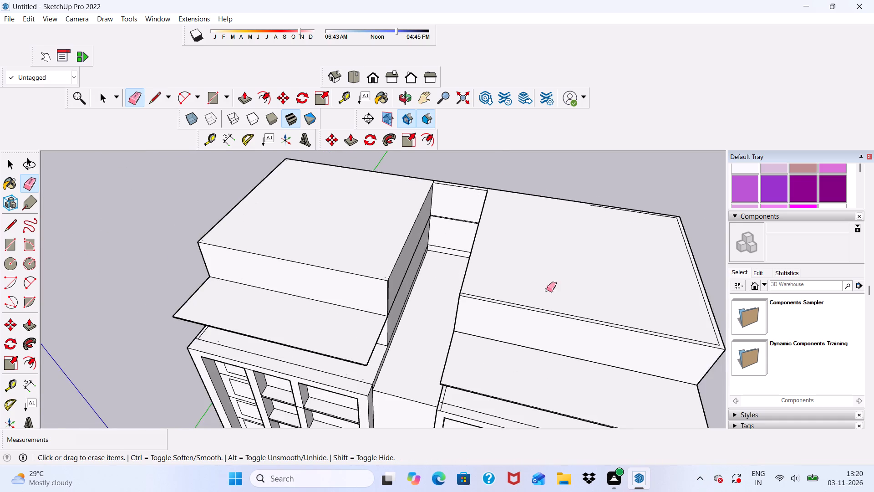
pyautogui.scroll(1, 599, 285)
pyautogui.scroll(5, 701, 241)
pyautogui.scroll(6, 685, 205)
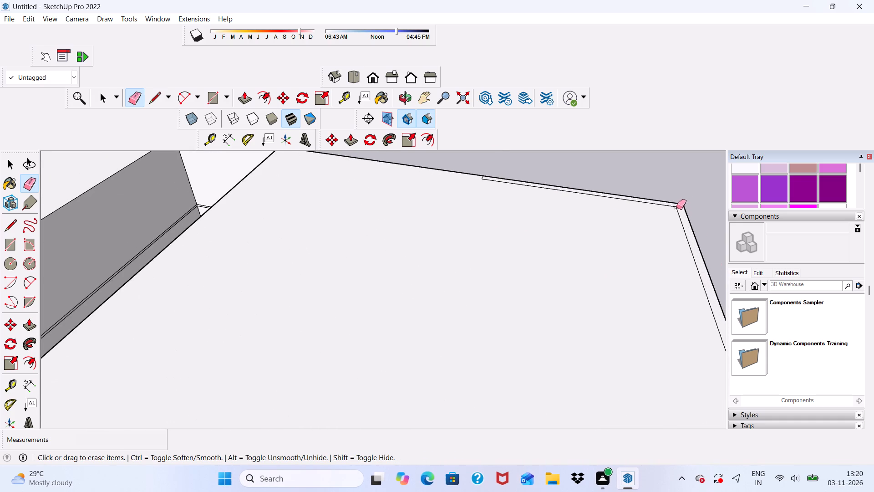
pyautogui.click(678, 206)
pyautogui.click(675, 206)
pyautogui.doubleClick(679, 222)
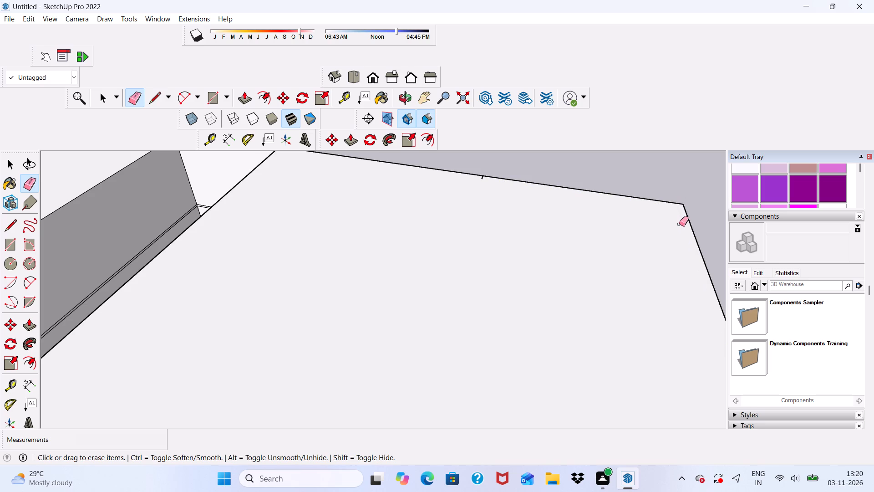
pyautogui.scroll(10, 478, 168)
pyautogui.click(485, 183)
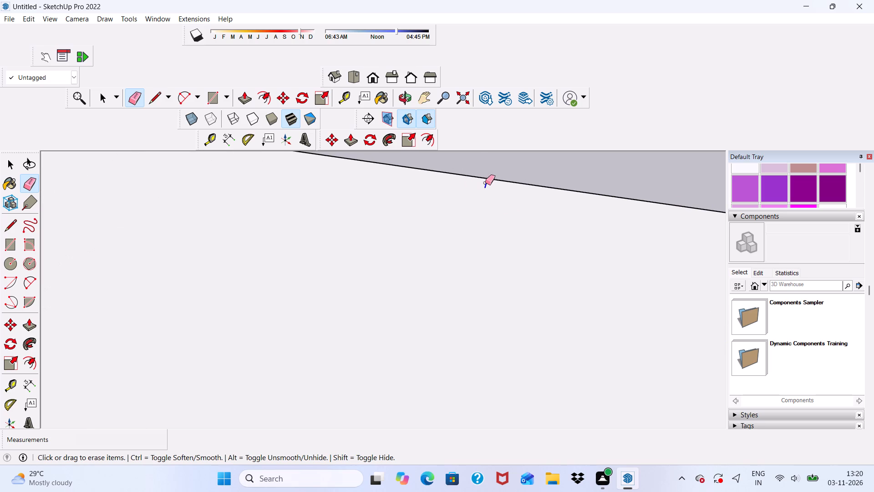
pyautogui.scroll(-11, 487, 186)
pyautogui.scroll(-10, 464, 226)
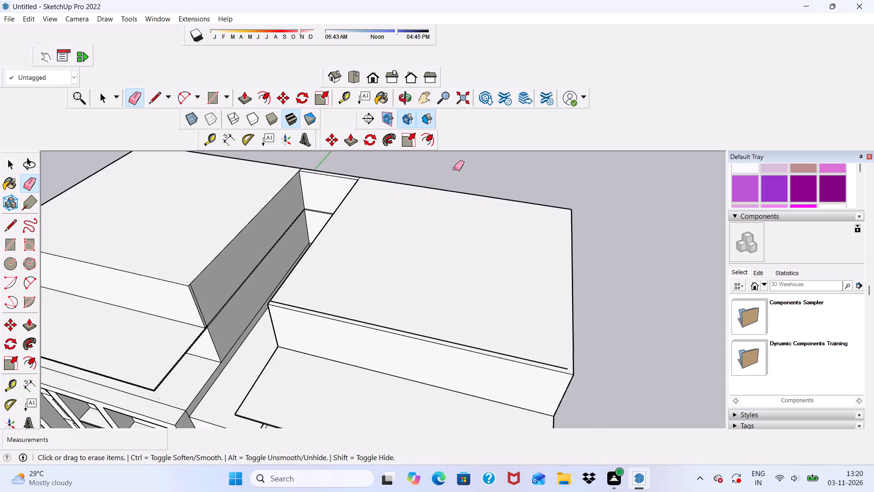
# Erase the inner wall outline along the right block's front roof edge and the leftover line stubs at its two front corners.
pyautogui.scroll(-5, 454, 169)
pyautogui.moveTo(487, 220); pyautogui.dragTo(511, 201, button='middle')
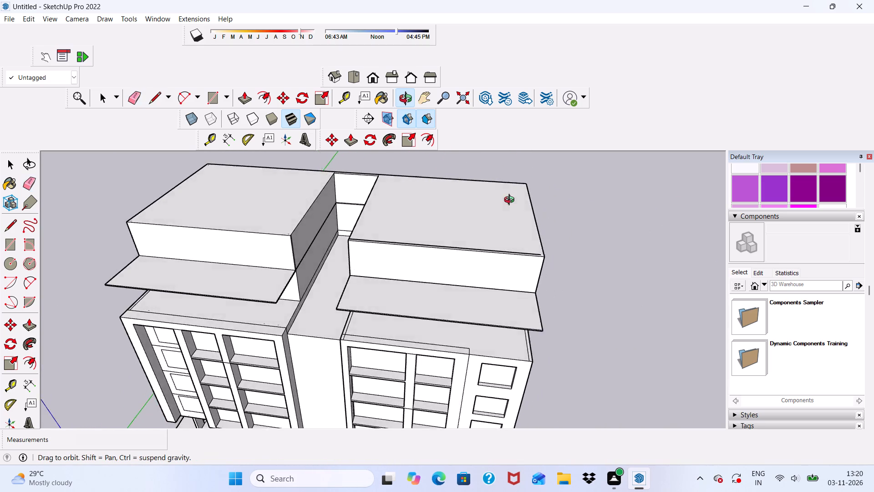
pyautogui.moveTo(511, 201); pyautogui.dragTo(416, 254, button='middle')
pyautogui.scroll(11, 340, 305)
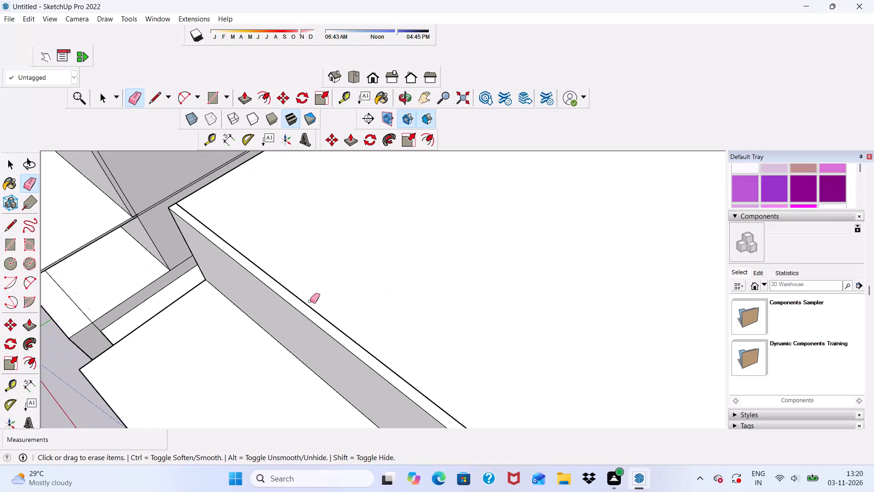
pyautogui.click(305, 303)
pyautogui.scroll(-4, 310, 275)
pyautogui.scroll(4, 193, 220)
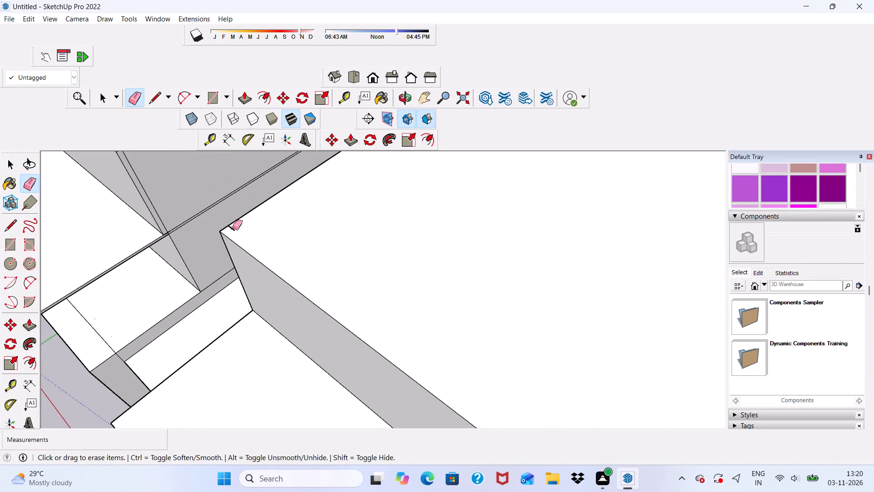
pyautogui.scroll(3, 233, 228)
pyautogui.click(230, 230)
pyautogui.scroll(-16, 231, 224)
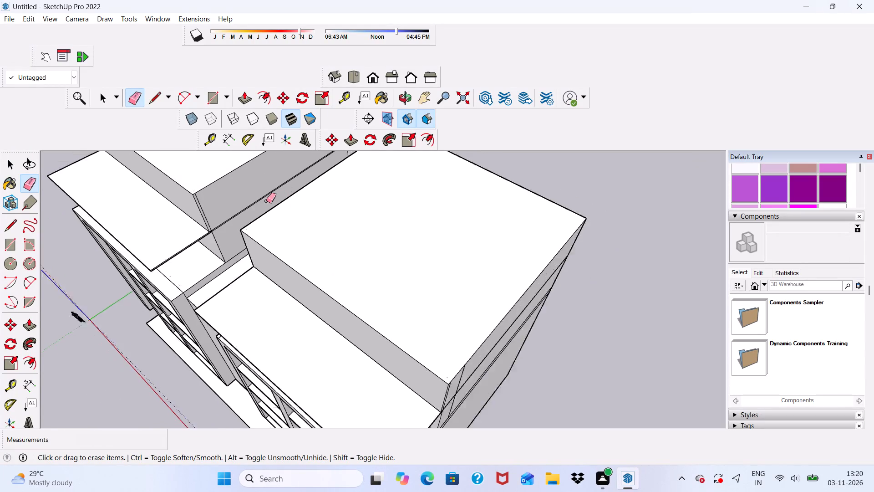
pyautogui.scroll(-2, 266, 201)
pyautogui.scroll(7, 386, 326)
pyautogui.scroll(4, 346, 267)
pyautogui.click(342, 272)
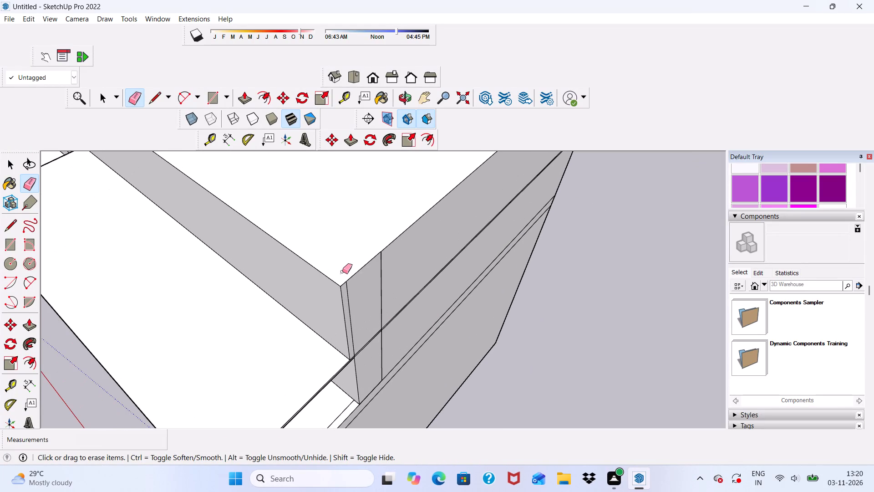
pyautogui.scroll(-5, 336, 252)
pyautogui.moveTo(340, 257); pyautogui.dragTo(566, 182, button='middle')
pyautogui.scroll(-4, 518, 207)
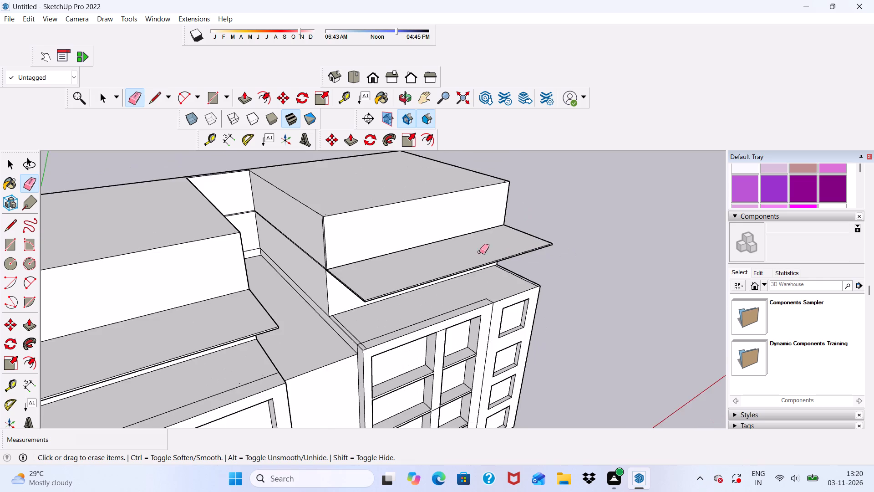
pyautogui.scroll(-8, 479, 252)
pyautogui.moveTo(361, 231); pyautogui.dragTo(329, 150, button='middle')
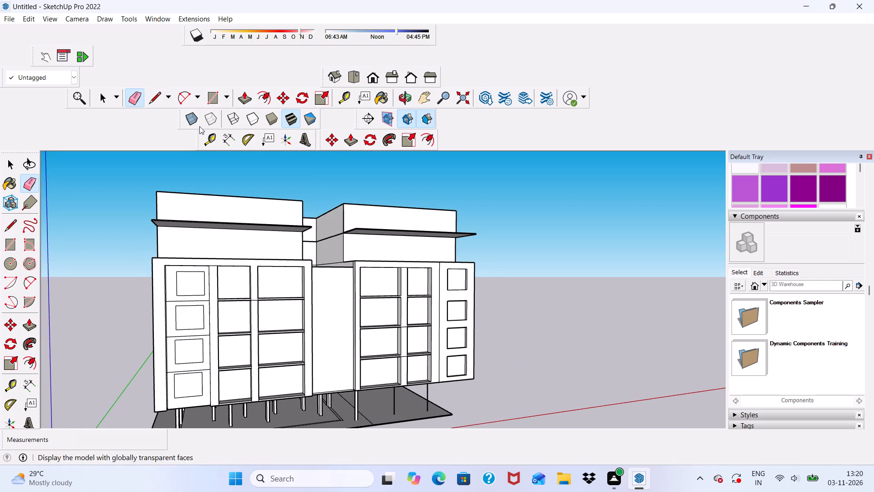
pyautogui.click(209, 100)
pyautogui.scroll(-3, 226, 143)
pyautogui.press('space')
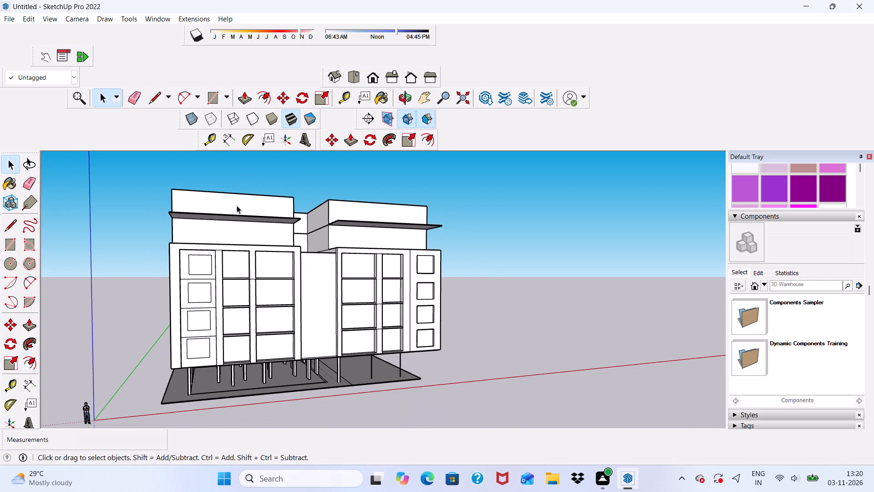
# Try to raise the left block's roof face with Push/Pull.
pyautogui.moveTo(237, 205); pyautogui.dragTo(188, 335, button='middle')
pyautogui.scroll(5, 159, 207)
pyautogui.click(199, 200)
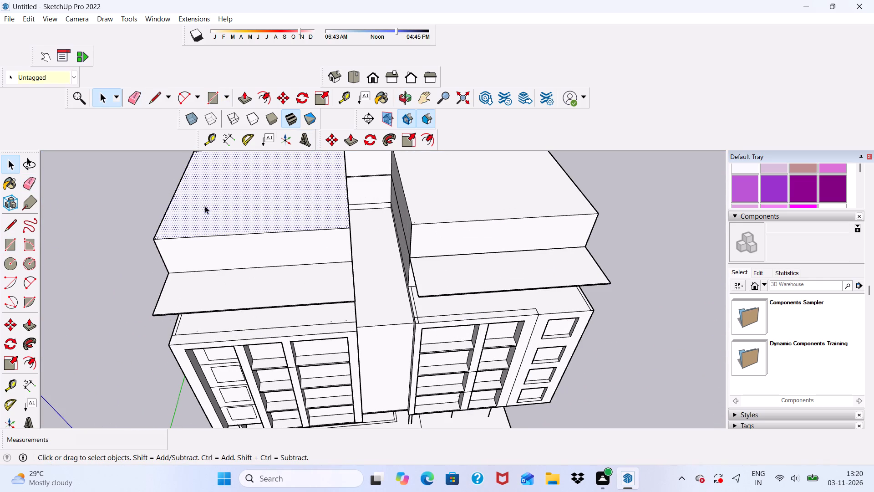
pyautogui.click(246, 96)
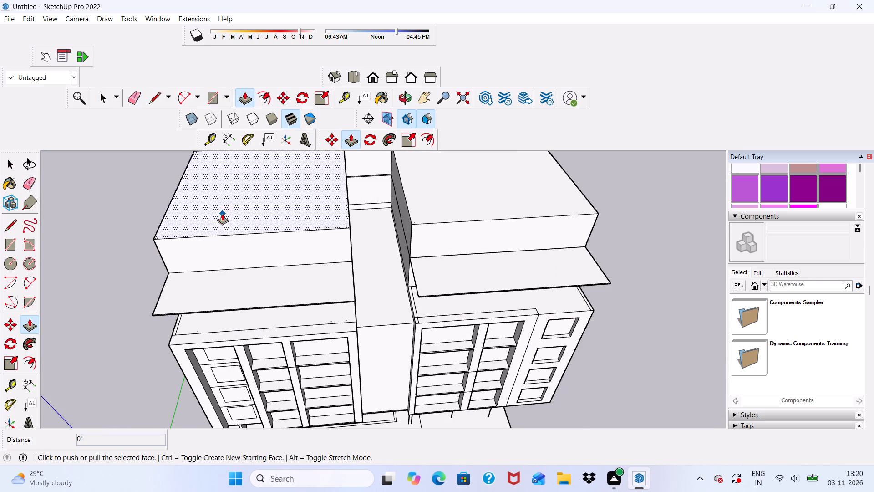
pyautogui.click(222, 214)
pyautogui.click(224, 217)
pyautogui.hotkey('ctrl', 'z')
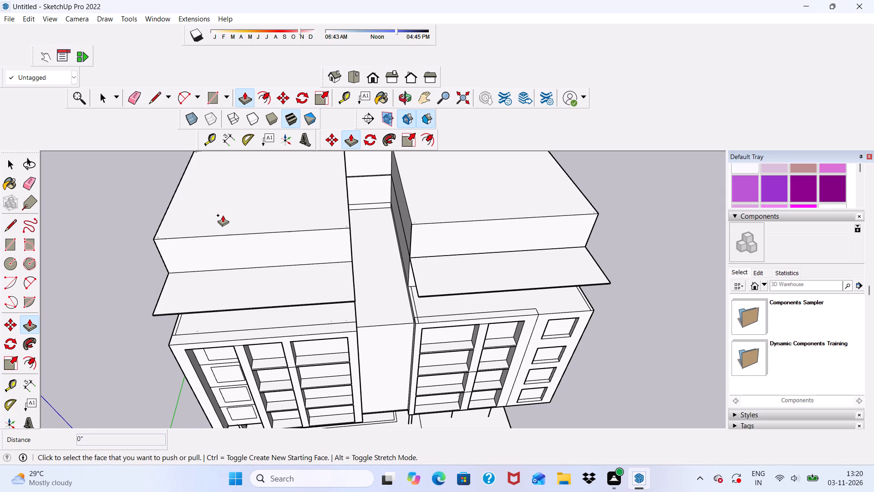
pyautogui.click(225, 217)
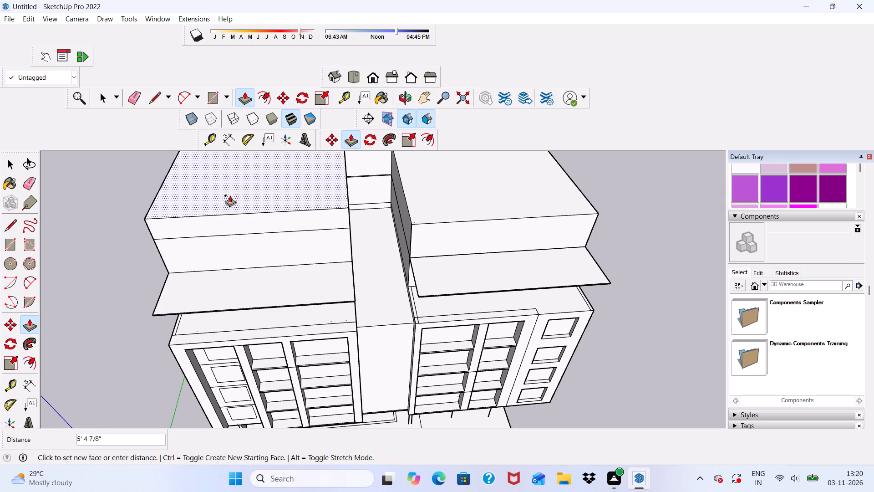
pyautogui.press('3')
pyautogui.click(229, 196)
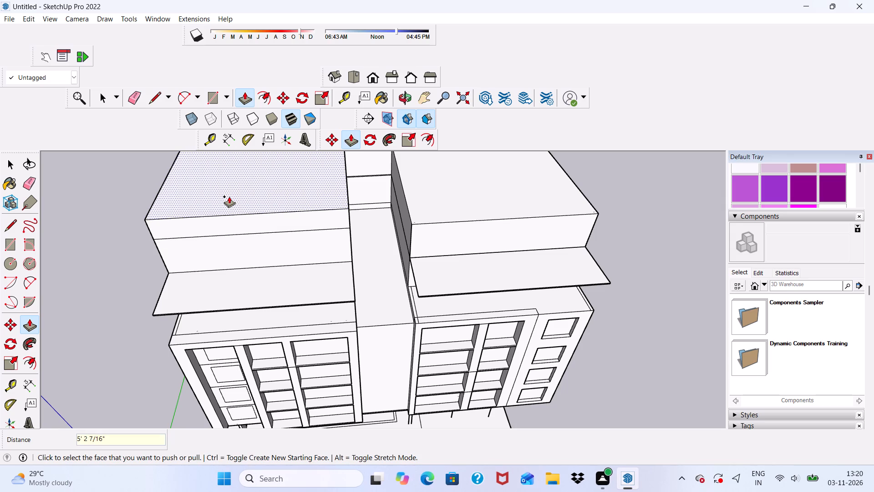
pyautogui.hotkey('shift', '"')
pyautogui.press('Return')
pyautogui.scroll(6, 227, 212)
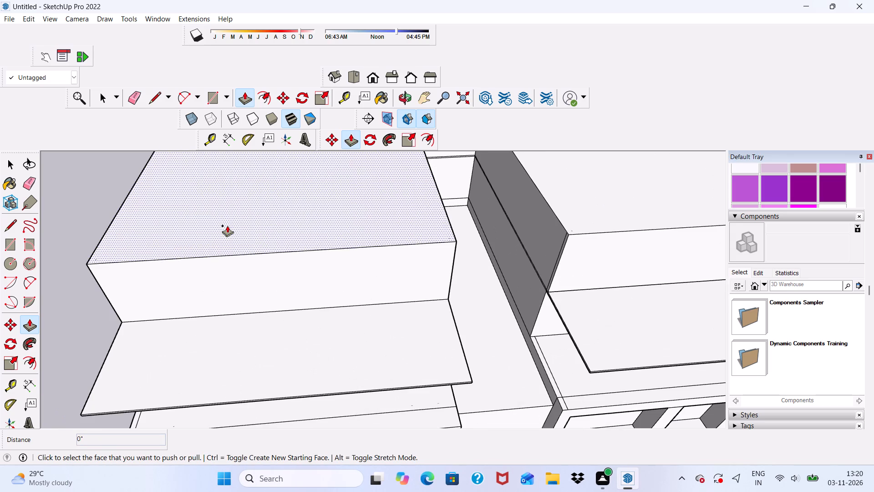
# Extrude the left block's roof face upward 3" with Push/Pull to form a thin slab.
pyautogui.click(227, 226)
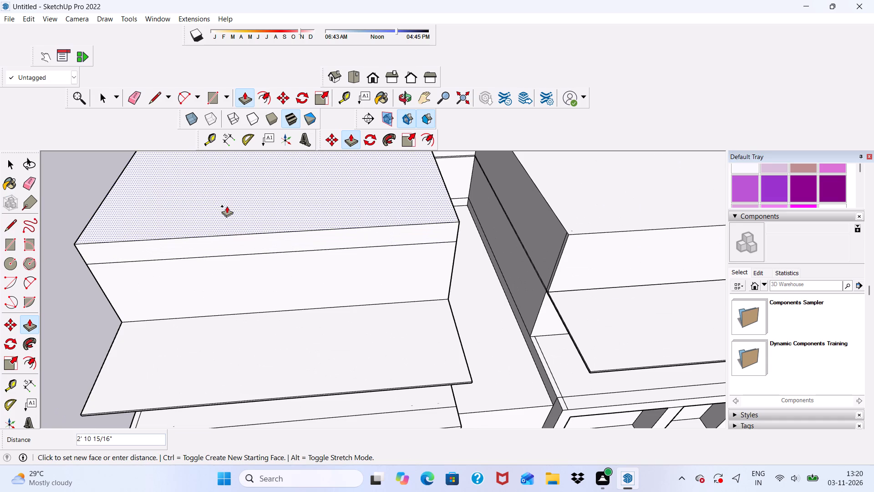
pyautogui.press('3')
pyautogui.hotkey('shift', '"')
pyautogui.press('Return')
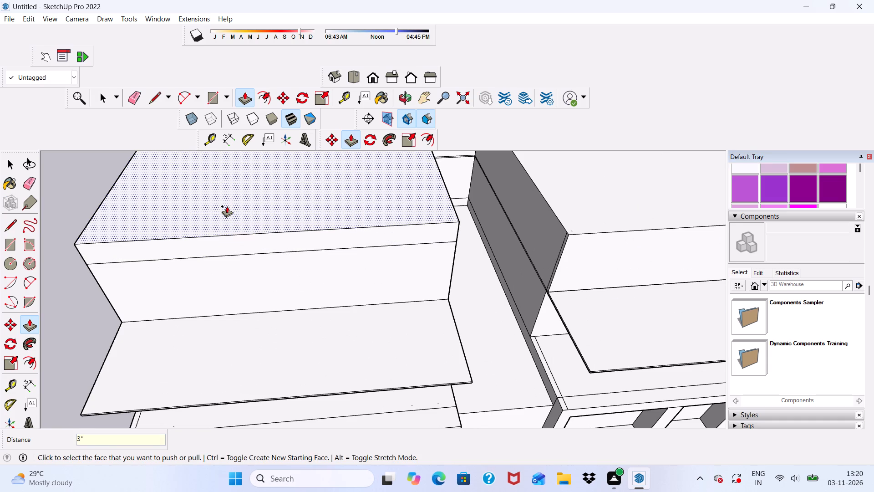
# Extrude the right block's roof face upward 3" to form a matching thin slab.
pyautogui.scroll(5, 229, 188)
pyautogui.scroll(-8, 264, 201)
pyautogui.scroll(6, 529, 216)
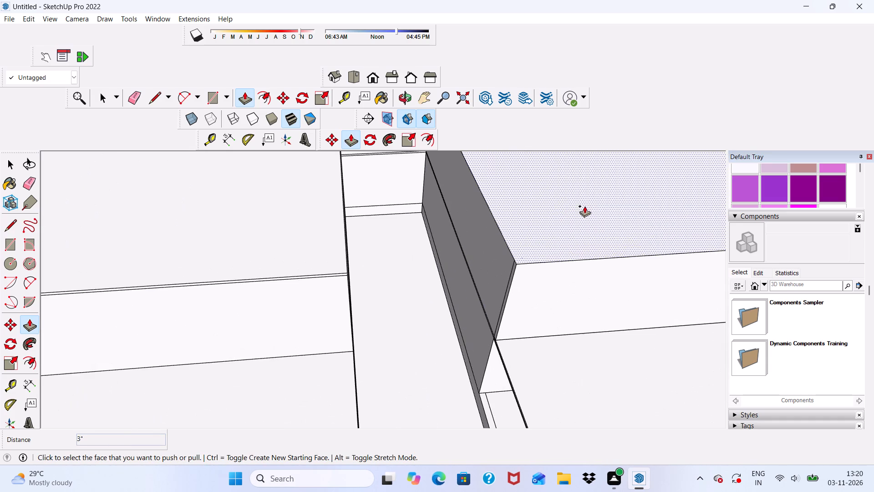
pyautogui.click(545, 221)
pyautogui.press('3')
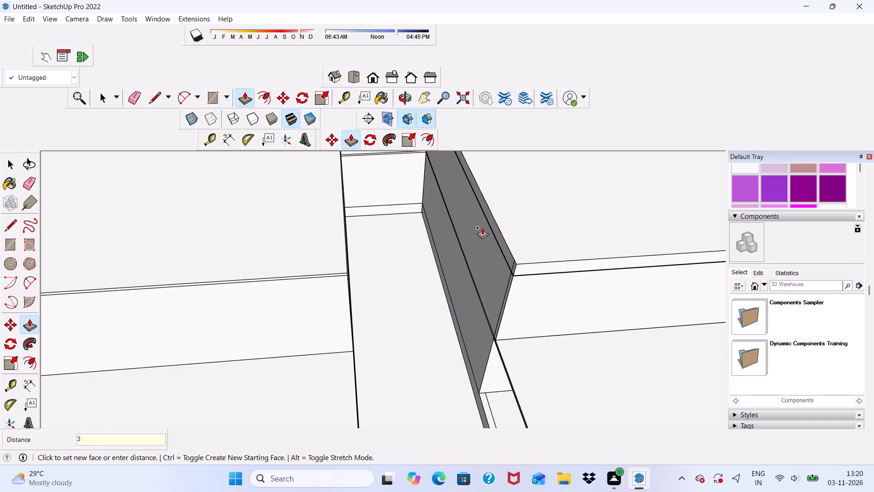
pyautogui.hotkey('shift', '"')
pyautogui.press('Return')
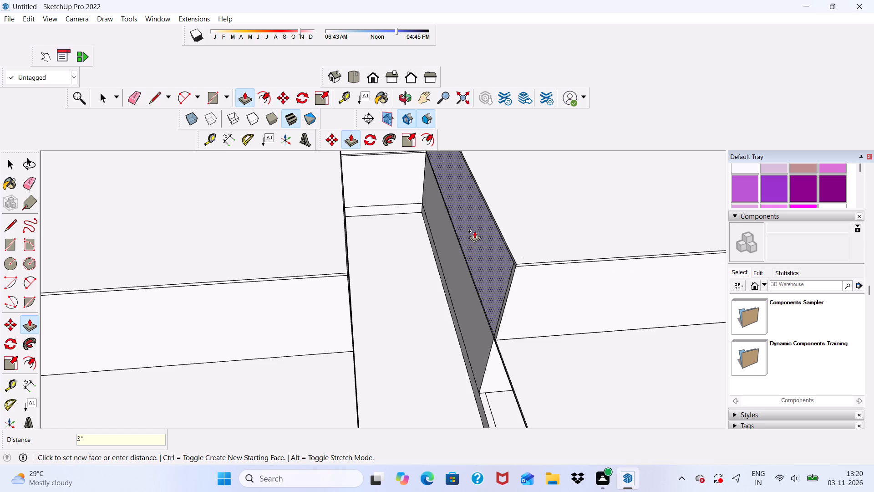
# Pull the front edge face of the right block's roof slab forward about 13' 7 9/16", level with the lower canopy's front edge.
pyautogui.scroll(-3, 509, 265)
pyautogui.moveTo(627, 281); pyautogui.dragTo(610, 215, button='middle')
pyautogui.scroll(1, 593, 199)
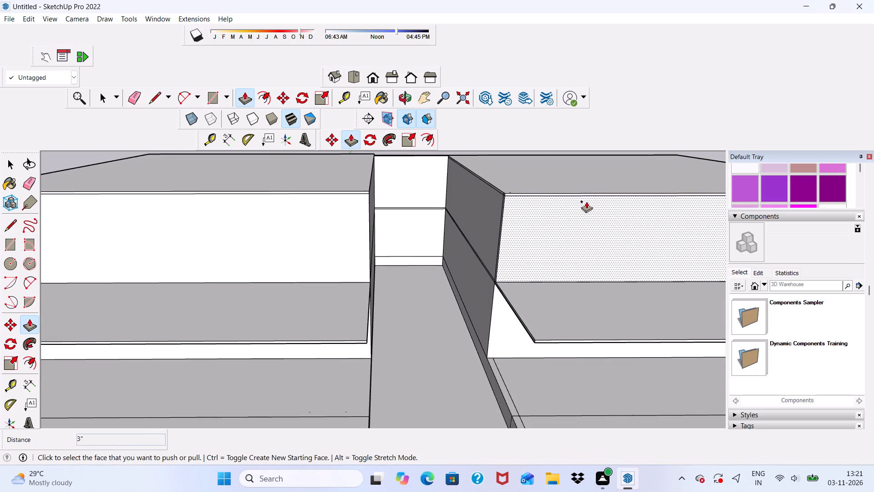
pyautogui.scroll(15, 534, 210)
pyautogui.click(509, 185)
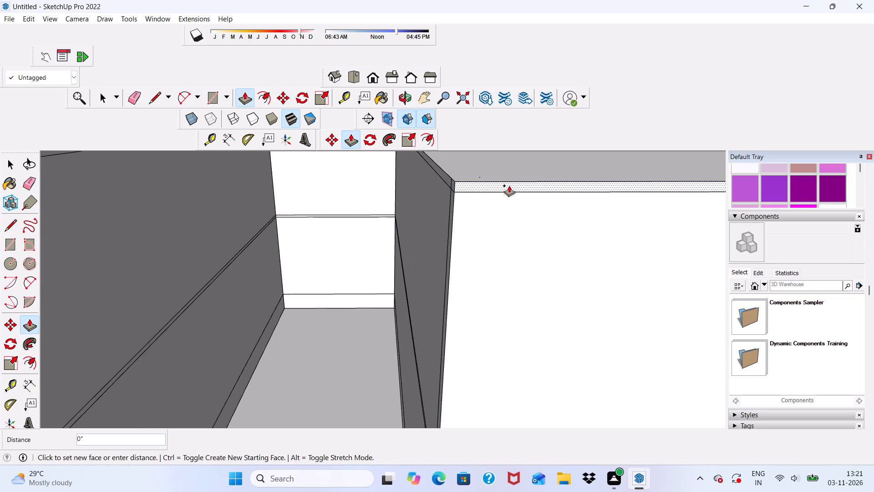
pyautogui.scroll(-15, 523, 220)
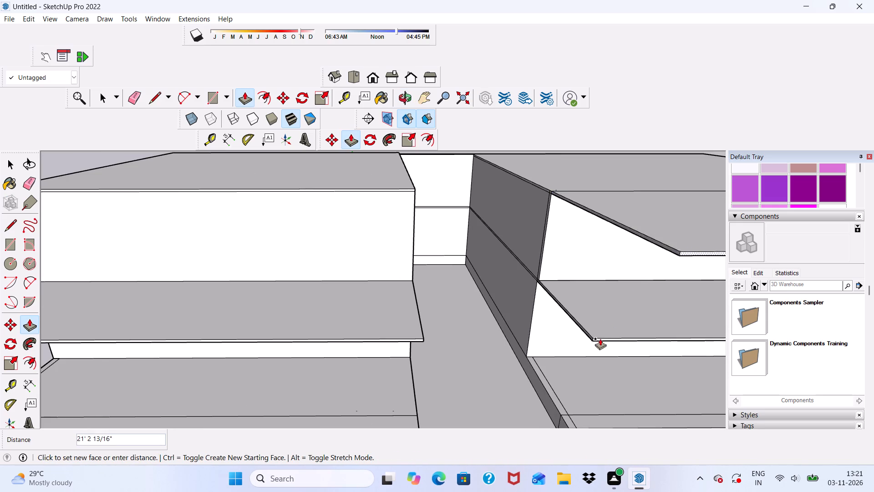
pyautogui.scroll(5, 600, 343)
pyautogui.click(595, 332)
pyautogui.scroll(-4, 548, 325)
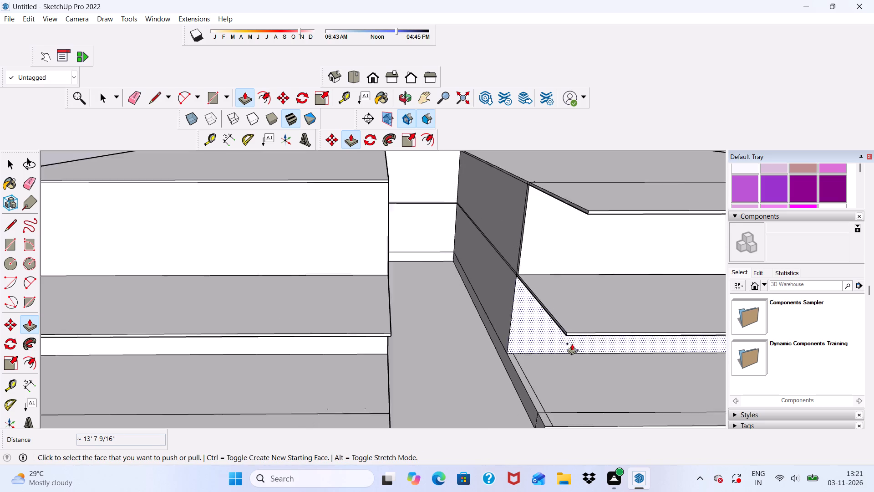
# Pull the front edge face of the left block's roof slab forward about 13' 7 5/8", level with the lower canopy's front edge.
pyautogui.scroll(-2, 572, 343)
pyautogui.scroll(-6, 561, 292)
pyautogui.scroll(14, 445, 247)
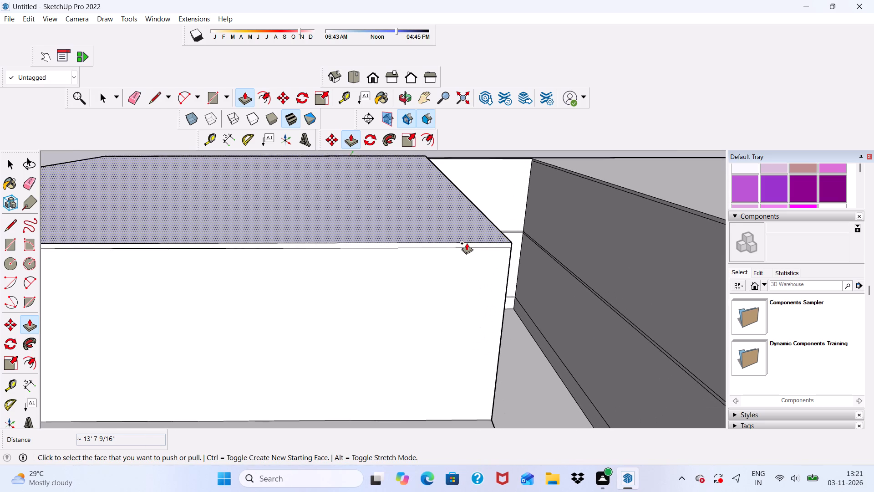
pyautogui.scroll(1, 467, 243)
pyautogui.click(466, 246)
pyautogui.scroll(-3, 462, 269)
pyautogui.scroll(-3, 450, 224)
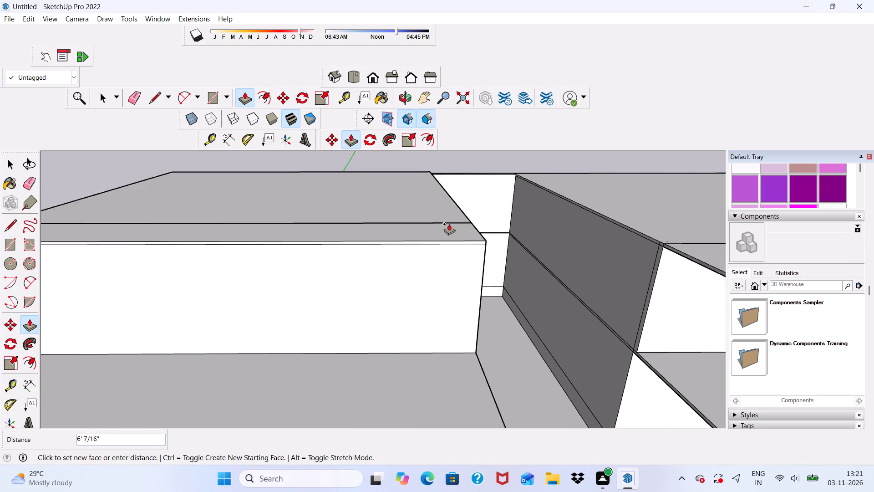
pyautogui.scroll(-2, 449, 224)
pyautogui.scroll(-4, 404, 159)
pyautogui.scroll(8, 442, 298)
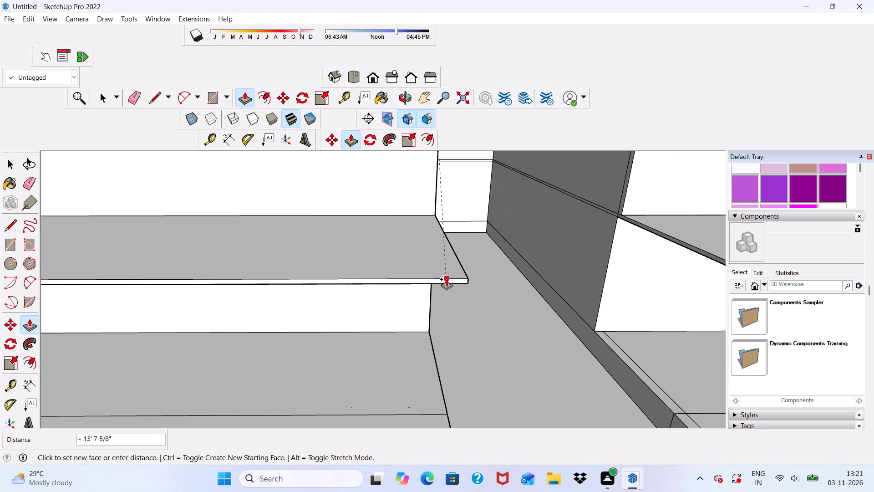
pyautogui.click(446, 279)
pyautogui.scroll(-6, 488, 221)
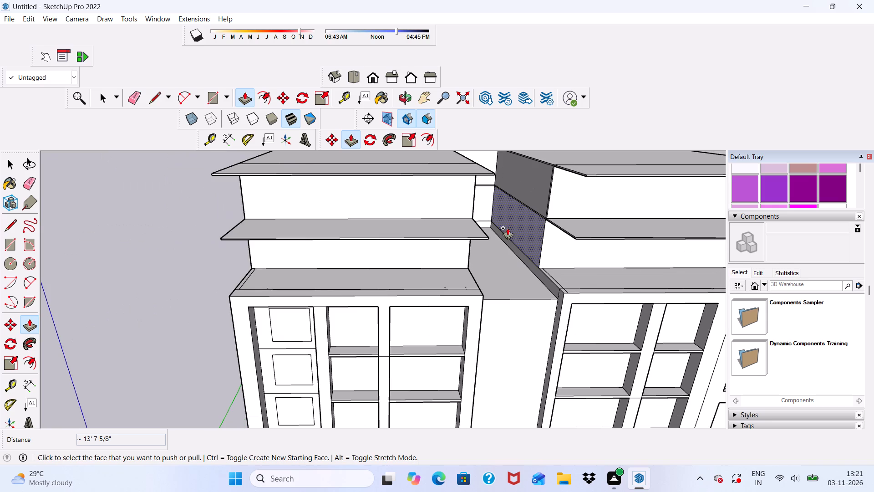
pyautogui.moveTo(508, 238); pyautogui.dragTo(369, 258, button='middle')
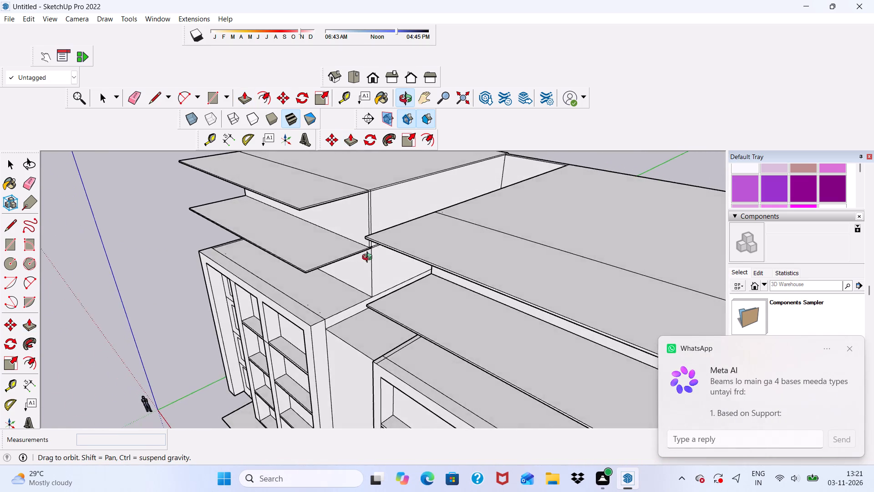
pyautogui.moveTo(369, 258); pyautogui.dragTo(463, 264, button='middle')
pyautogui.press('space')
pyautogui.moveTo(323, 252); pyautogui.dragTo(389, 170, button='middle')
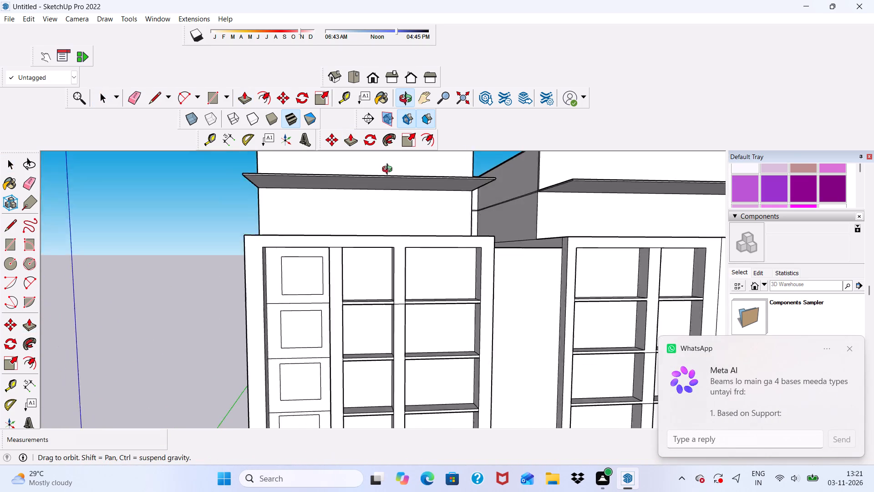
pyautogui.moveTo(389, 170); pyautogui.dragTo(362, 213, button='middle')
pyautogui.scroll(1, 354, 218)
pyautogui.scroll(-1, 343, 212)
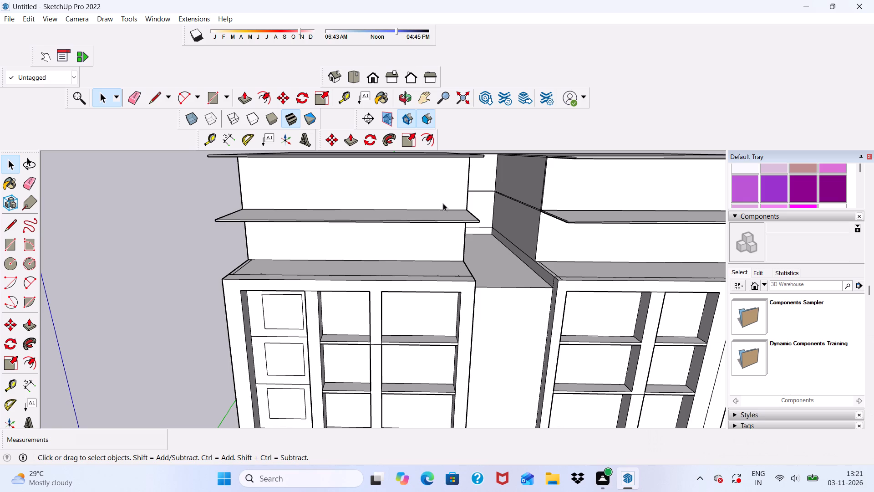
# Erase the horizontal seam lines along the left block's inner side wall, behind the lower canopy.
pyautogui.scroll(-3, 419, 220)
pyautogui.moveTo(432, 227); pyautogui.dragTo(365, 227, button='middle')
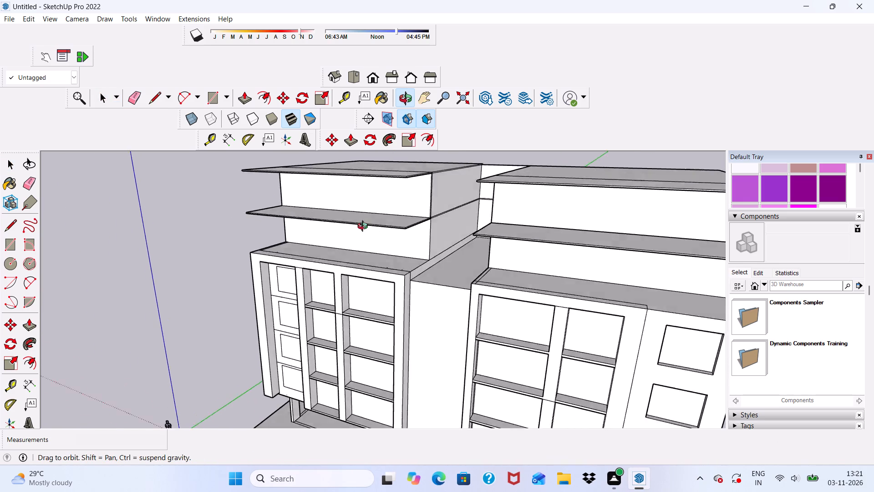
pyautogui.moveTo(365, 227); pyautogui.dragTo(378, 255, button='middle')
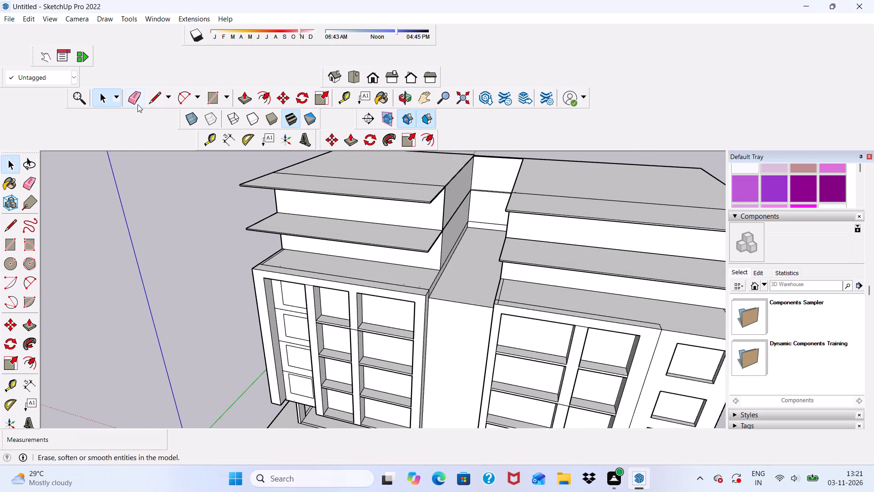
pyautogui.click(132, 101)
pyautogui.scroll(9, 463, 246)
pyautogui.moveTo(426, 188); pyautogui.dragTo(426, 197)
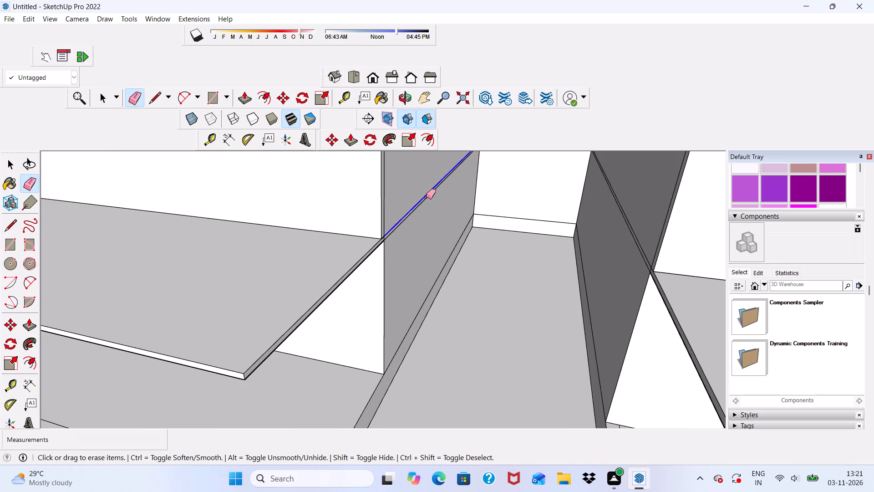
pyautogui.moveTo(426, 197); pyautogui.dragTo(426, 217)
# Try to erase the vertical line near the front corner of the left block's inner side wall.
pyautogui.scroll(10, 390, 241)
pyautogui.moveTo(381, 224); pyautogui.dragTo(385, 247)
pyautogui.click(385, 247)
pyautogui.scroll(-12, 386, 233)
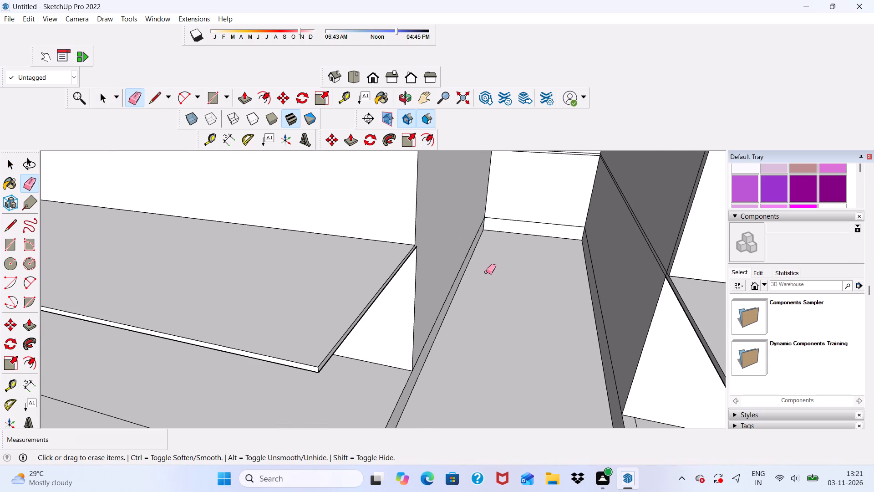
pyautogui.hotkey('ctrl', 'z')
# Erase the short leftover seam segment where the lower canopy meets the left block's inner side wall.
pyautogui.scroll(5, 435, 240)
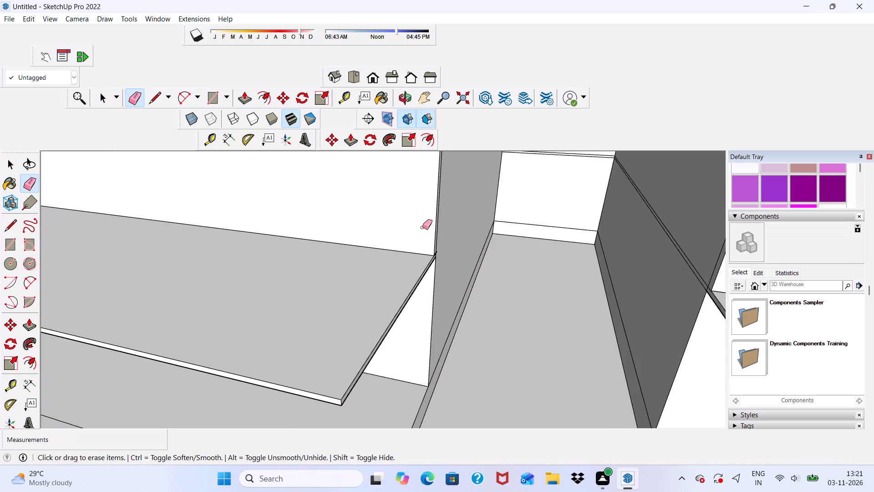
pyautogui.scroll(10, 466, 253)
pyautogui.scroll(3, 280, 291)
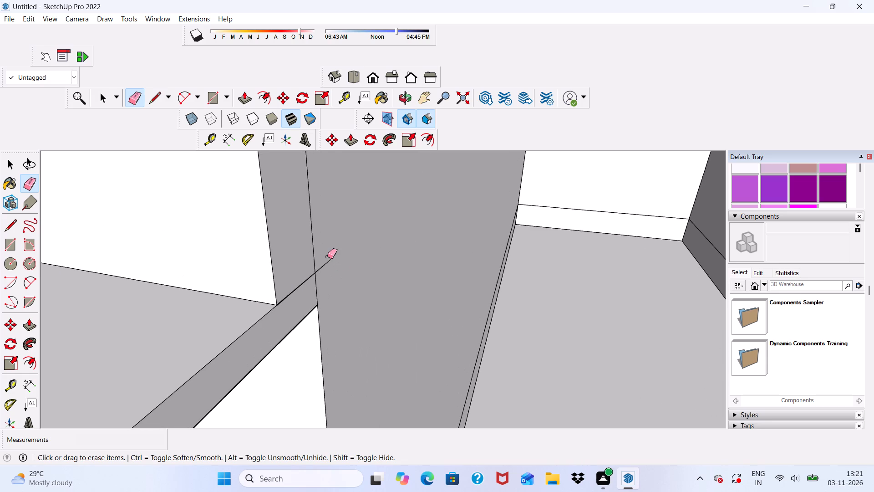
pyautogui.moveTo(327, 256); pyautogui.dragTo(327, 268)
# Erase the horizontal seam lines along the right block's inner side wall.
pyautogui.scroll(-12, 329, 250)
pyautogui.moveTo(520, 272); pyautogui.dragTo(559, 270, button='middle')
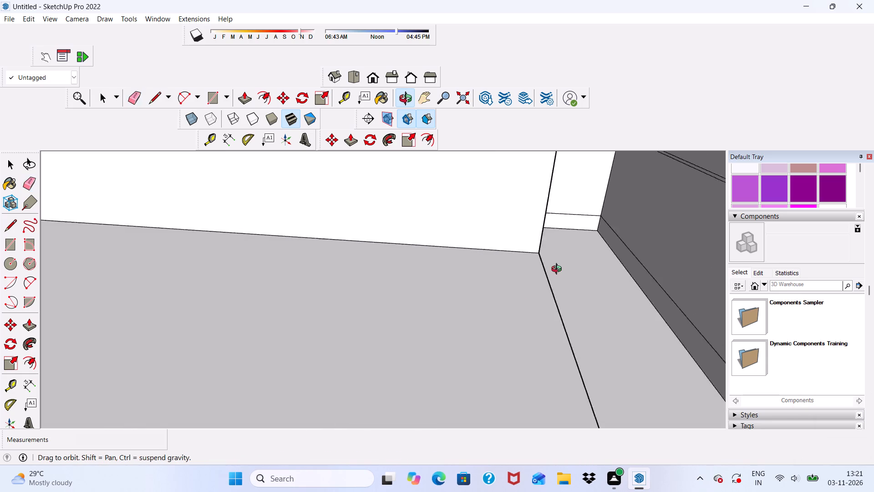
pyautogui.moveTo(559, 270); pyautogui.dragTo(561, 269, button='middle')
pyautogui.scroll(-10, 437, 242)
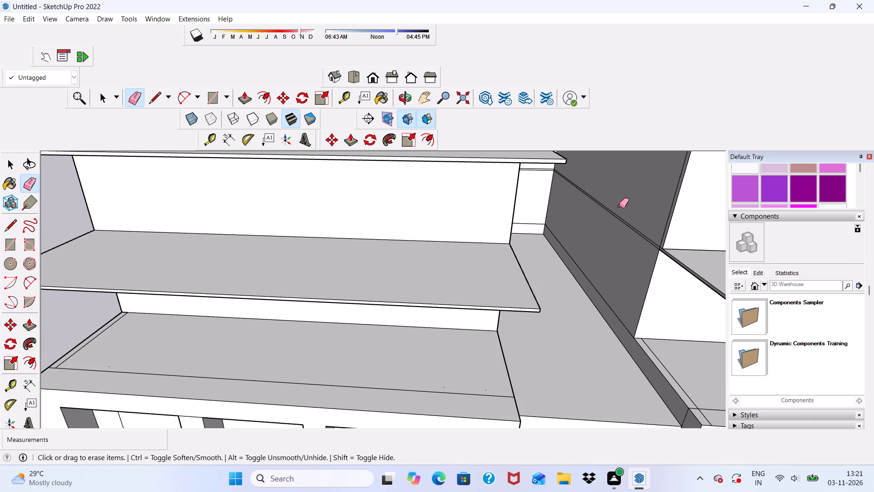
pyautogui.moveTo(619, 206); pyautogui.dragTo(618, 227)
pyautogui.scroll(-2, 605, 230)
pyautogui.scroll(-5, 547, 240)
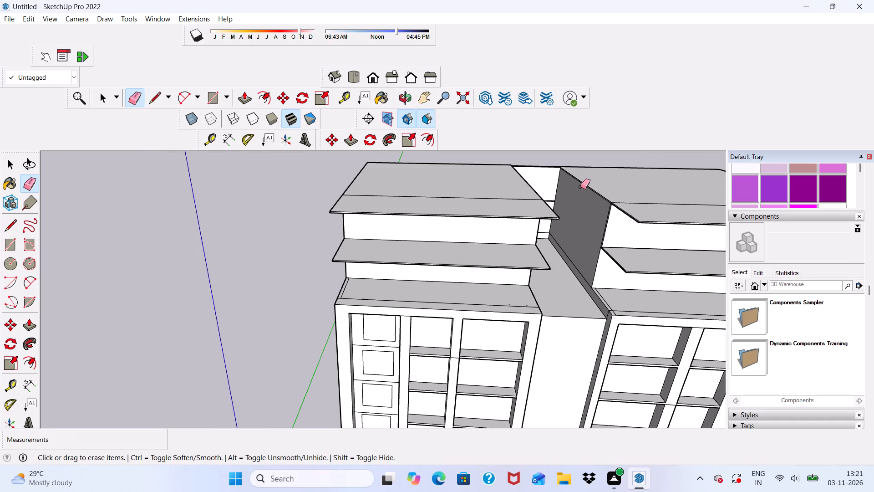
# Erase the crease line running across the top of the right block's roof slab.
pyautogui.scroll(4, 548, 205)
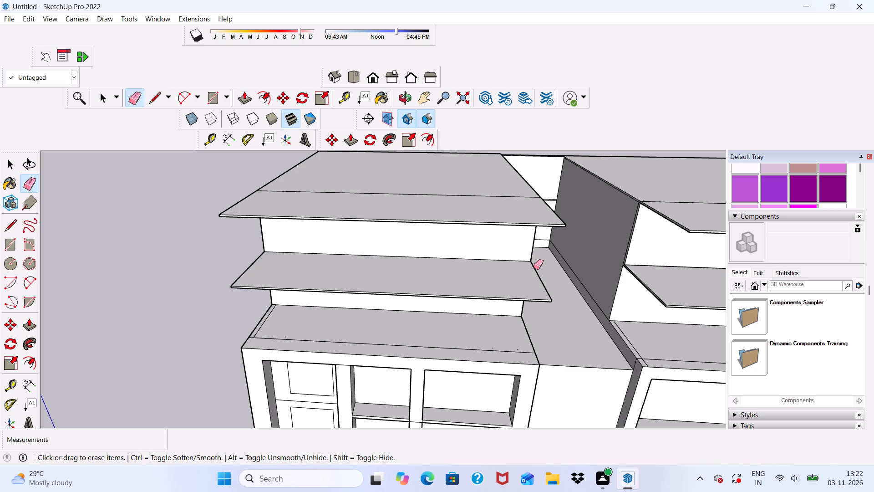
pyautogui.scroll(1, 533, 268)
pyautogui.scroll(-4, 498, 287)
pyautogui.scroll(-1, 494, 245)
pyautogui.moveTo(553, 241); pyautogui.dragTo(524, 256, button='middle')
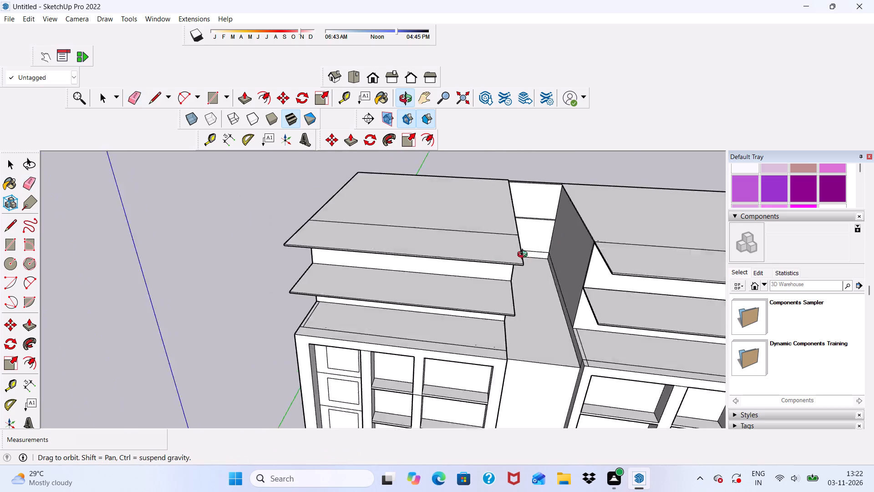
pyautogui.moveTo(524, 256); pyautogui.dragTo(384, 231, button='middle')
pyautogui.scroll(3, 457, 269)
pyautogui.moveTo(458, 274); pyautogui.dragTo(449, 296)
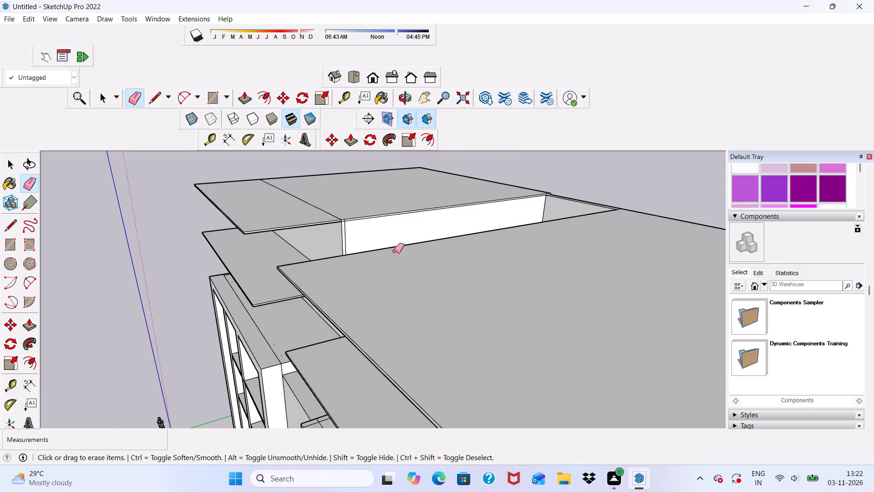
# Inspect both blocks' roof slabs and upper walls from several sides for leftover lines.
pyautogui.scroll(6, 392, 246)
pyautogui.moveTo(409, 251); pyautogui.dragTo(427, 261)
pyautogui.scroll(-10, 442, 237)
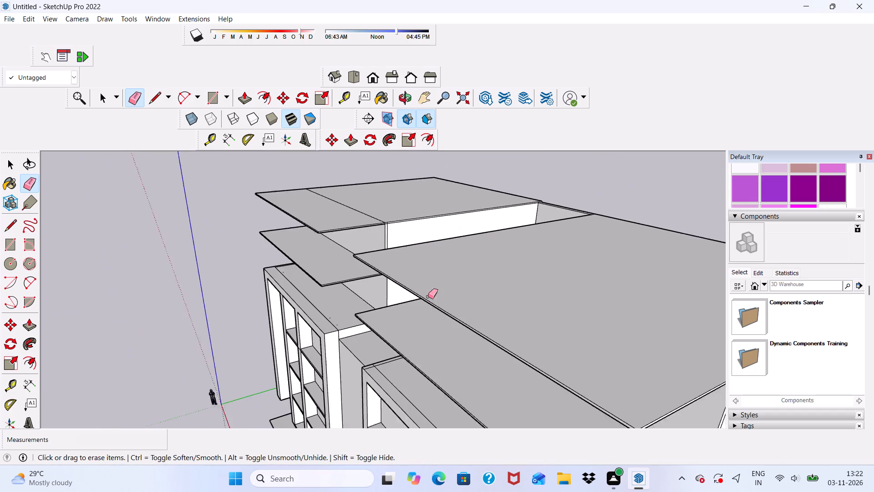
pyautogui.scroll(-1, 428, 297)
pyautogui.moveTo(444, 315); pyautogui.dragTo(497, 243, button='middle')
pyautogui.scroll(-4, 503, 241)
pyautogui.moveTo(495, 294); pyautogui.dragTo(496, 294, button='middle')
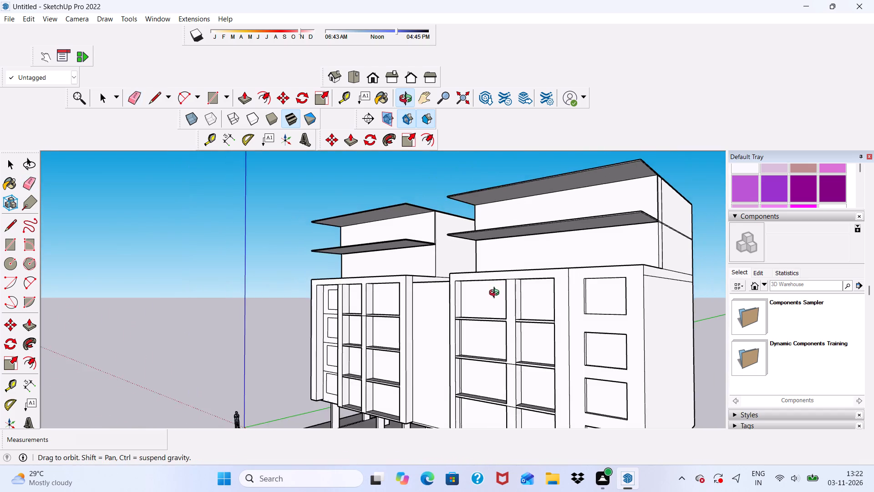
pyautogui.moveTo(496, 294); pyautogui.dragTo(631, 274, button='middle')
pyautogui.scroll(5, 436, 225)
pyautogui.moveTo(433, 218); pyautogui.dragTo(483, 233, button='middle')
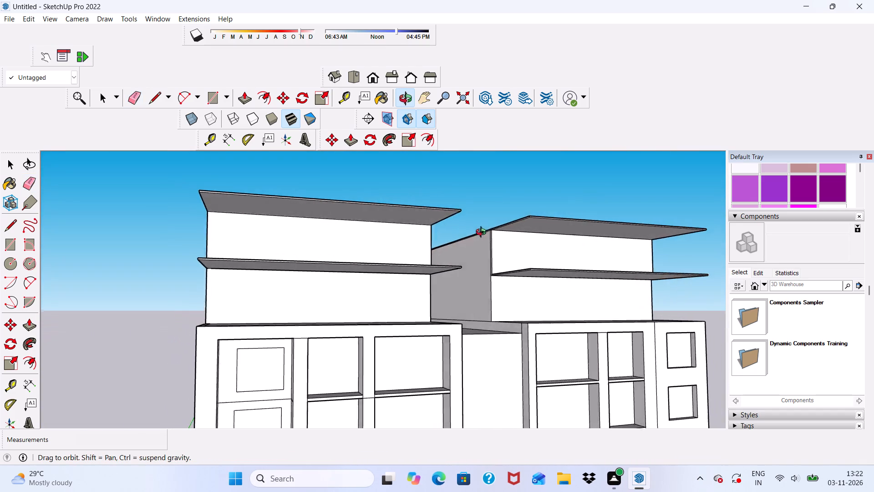
pyautogui.moveTo(483, 233); pyautogui.dragTo(391, 302, button='middle')
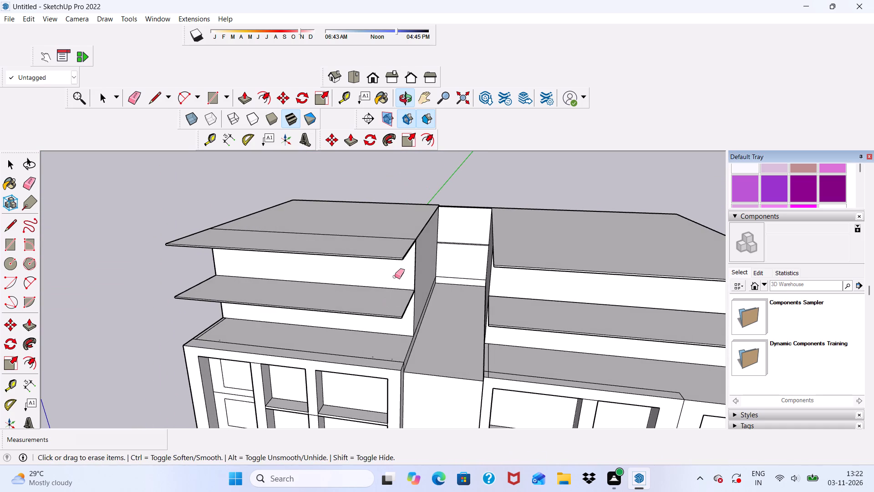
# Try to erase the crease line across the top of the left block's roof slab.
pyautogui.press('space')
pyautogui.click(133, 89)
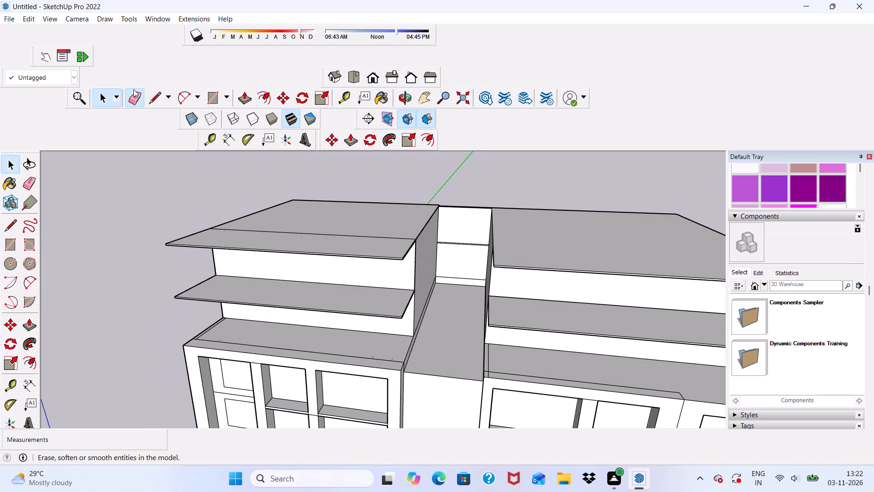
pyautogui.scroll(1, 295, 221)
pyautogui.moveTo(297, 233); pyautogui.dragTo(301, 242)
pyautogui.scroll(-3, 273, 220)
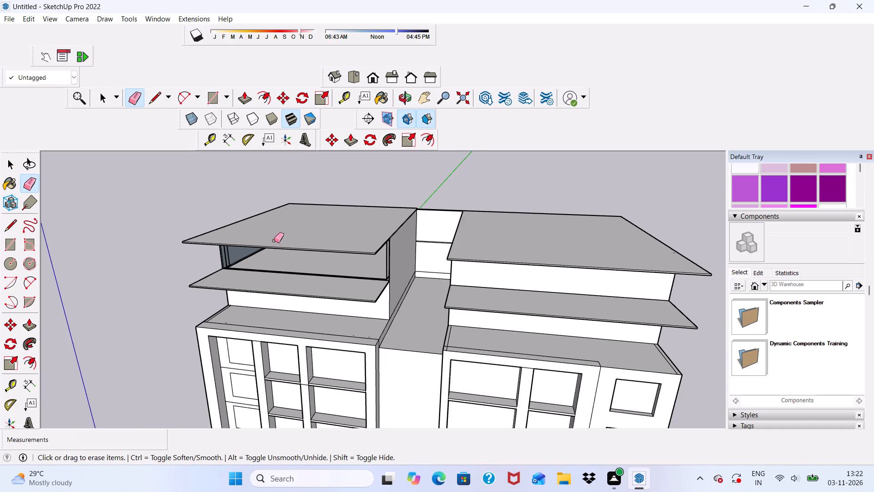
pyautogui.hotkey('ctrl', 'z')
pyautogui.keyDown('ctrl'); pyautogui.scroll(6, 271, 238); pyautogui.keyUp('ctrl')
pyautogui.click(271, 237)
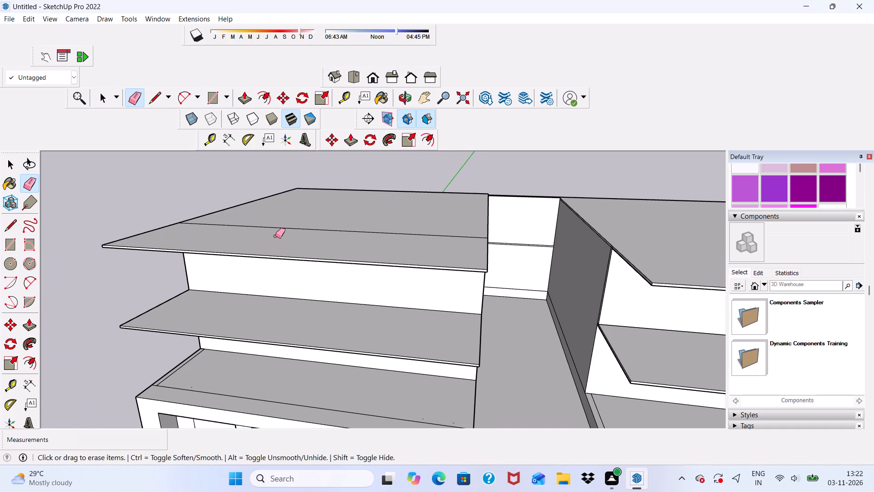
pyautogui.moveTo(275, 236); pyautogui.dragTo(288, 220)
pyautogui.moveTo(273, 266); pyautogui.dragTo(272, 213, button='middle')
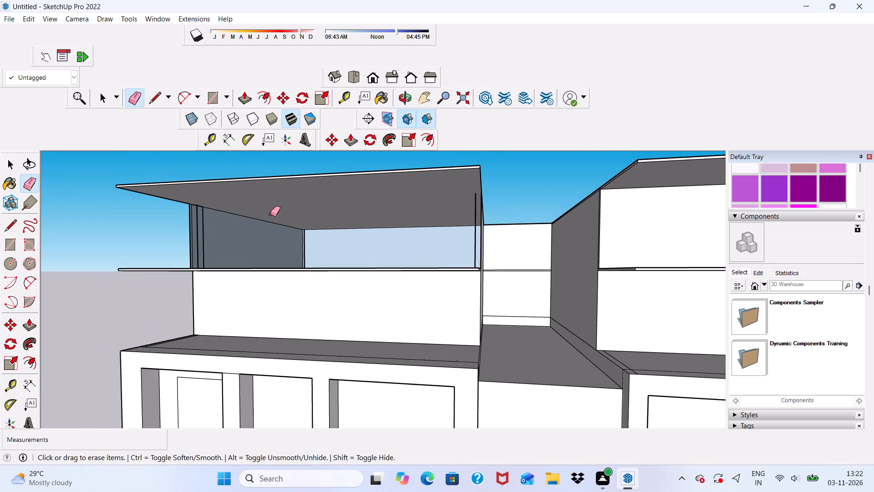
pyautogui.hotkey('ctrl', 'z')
# Erase the short vertical line on the left roof slab's inner side edge, at the end of the crease line.
pyautogui.scroll(5, 270, 210)
pyautogui.moveTo(274, 210); pyautogui.dragTo(277, 307, button='middle')
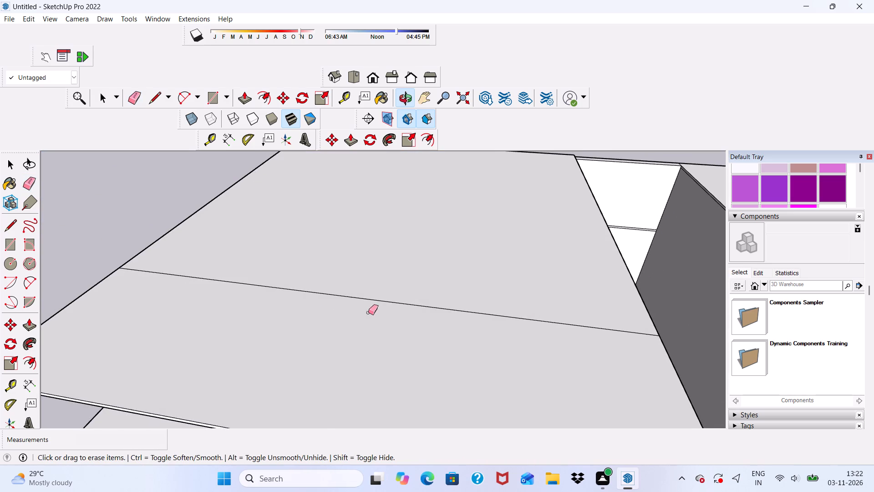
pyautogui.scroll(-3, 614, 327)
pyautogui.moveTo(609, 334); pyautogui.dragTo(477, 299, button='middle')
pyautogui.scroll(6, 569, 333)
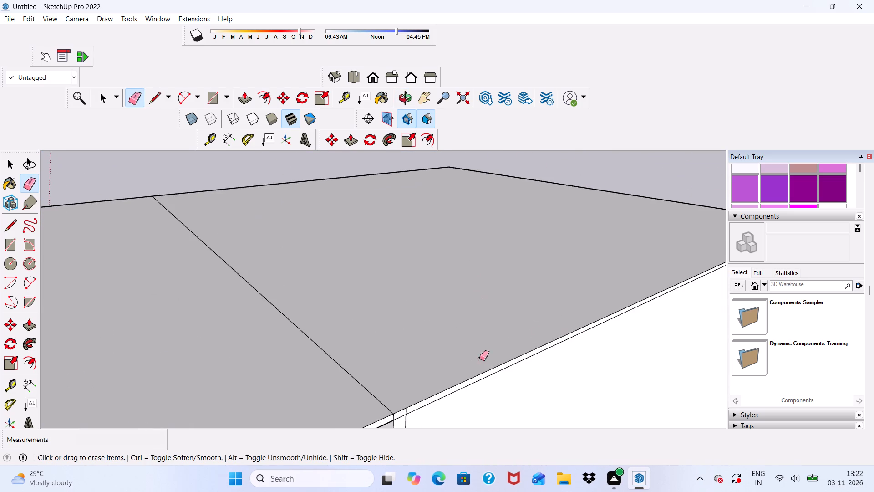
pyautogui.scroll(5, 421, 410)
pyautogui.scroll(2, 427, 371)
pyautogui.scroll(-5, 400, 277)
pyautogui.moveTo(381, 400); pyautogui.dragTo(418, 312, button='middle')
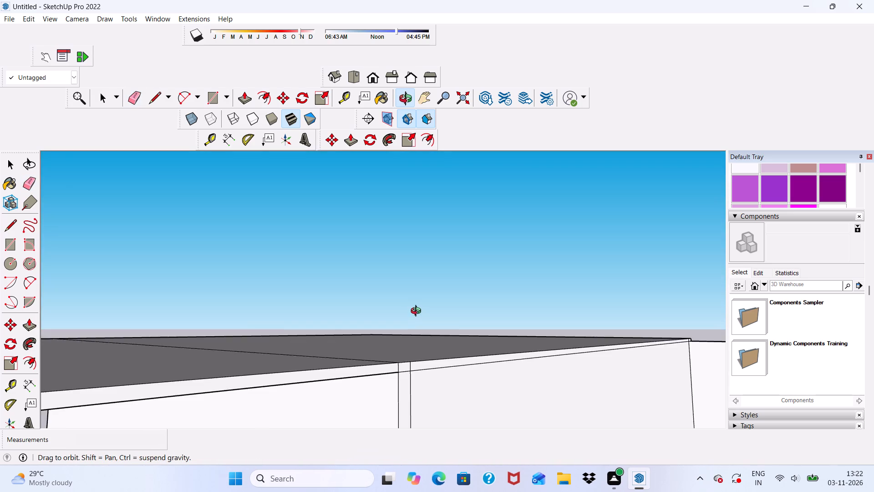
pyautogui.moveTo(418, 312); pyautogui.dragTo(413, 327, button='middle')
pyautogui.scroll(6, 406, 375)
pyautogui.click(391, 362)
# Erase the crease line running across the top of the left block's roof slab.
pyautogui.scroll(-1, 391, 365)
pyautogui.scroll(-4, 408, 324)
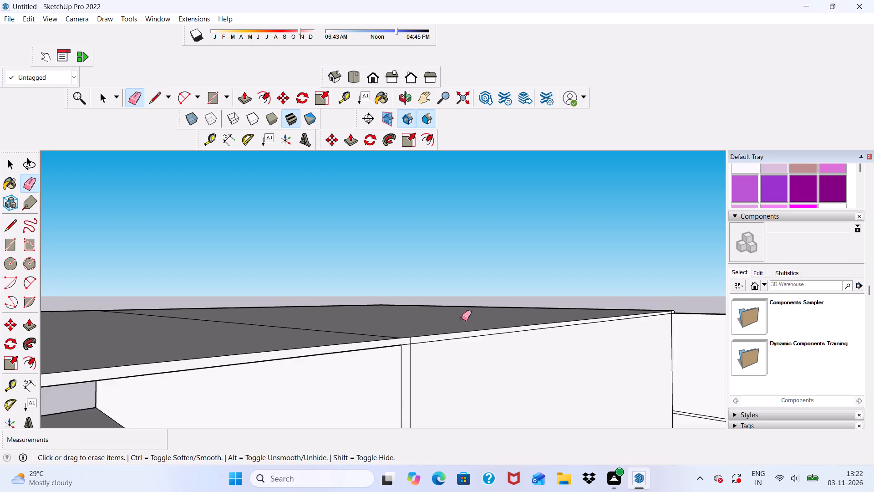
pyautogui.scroll(-5, 462, 318)
pyautogui.moveTo(410, 313); pyautogui.dragTo(412, 318, button='middle')
pyautogui.scroll(6, 414, 315)
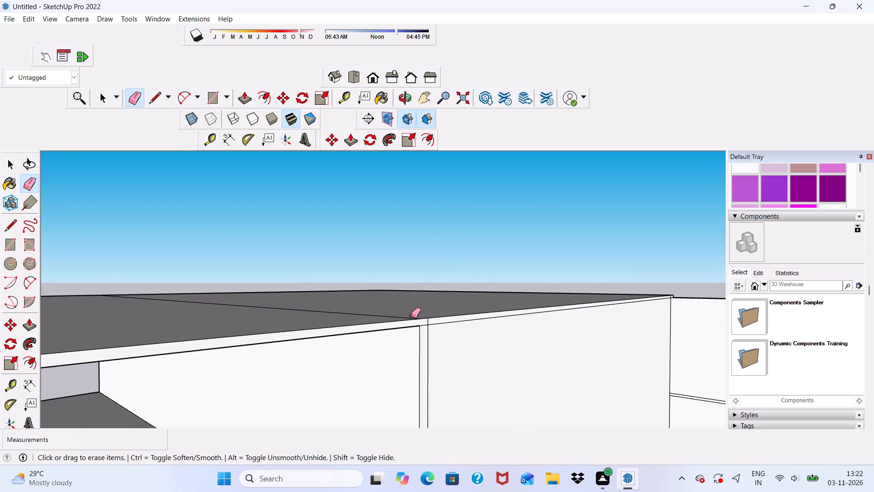
pyautogui.click(410, 318)
pyautogui.scroll(-9, 401, 294)
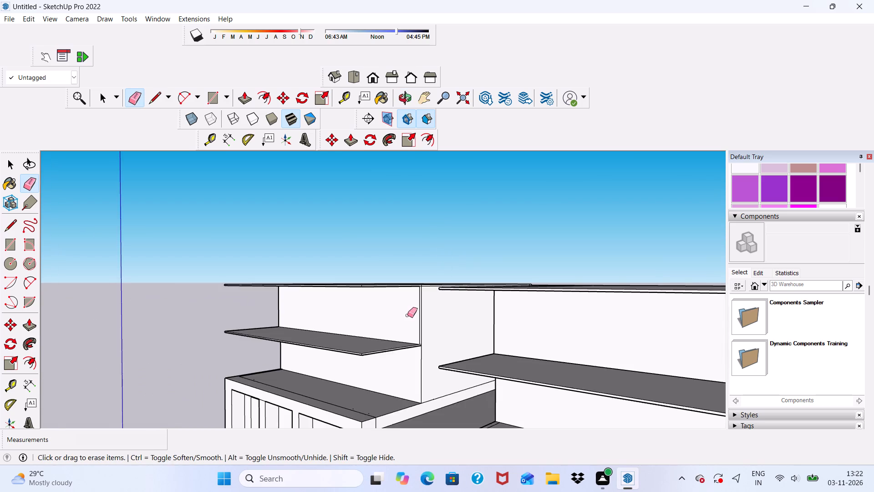
# Erase the short vertical line on the left roof slab's outer side edge, directly above the wall's front corner.
pyautogui.moveTo(407, 315); pyautogui.dragTo(667, 338, button='middle')
pyautogui.scroll(3, 299, 312)
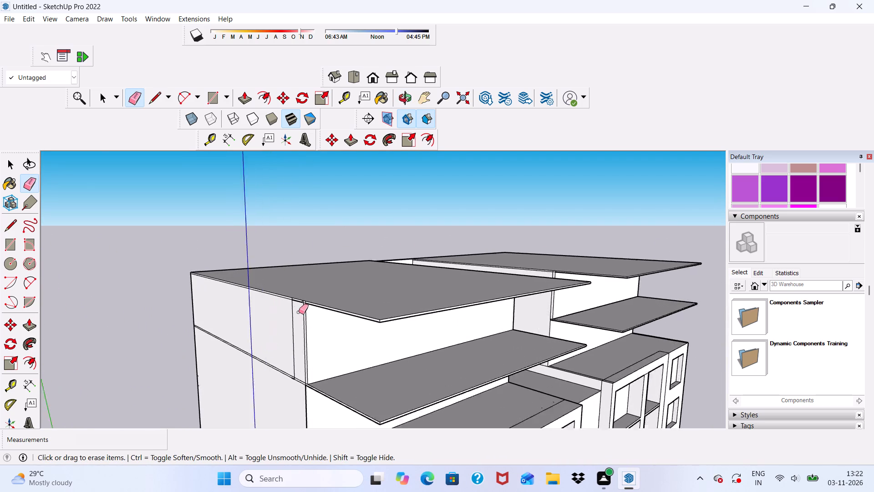
pyautogui.scroll(17, 299, 312)
pyautogui.scroll(-1, 320, 307)
pyautogui.scroll(4, 321, 312)
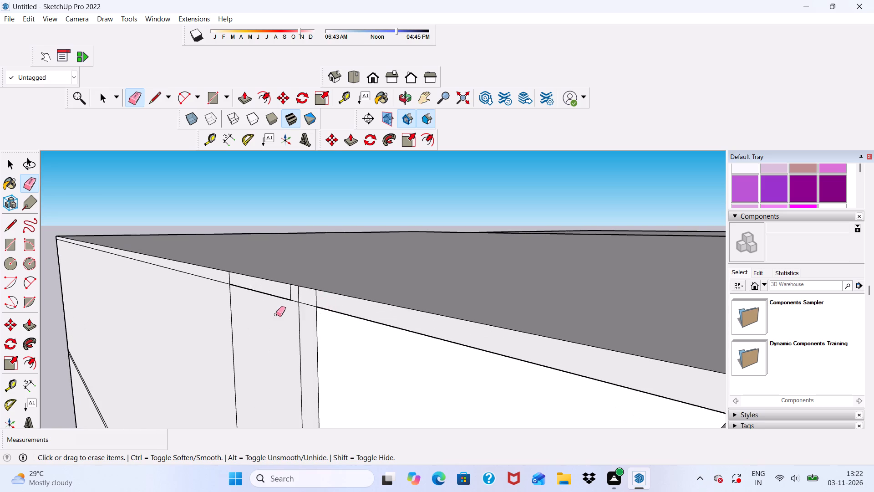
pyautogui.moveTo(276, 314); pyautogui.dragTo(318, 273, button='middle')
pyautogui.scroll(4, 355, 281)
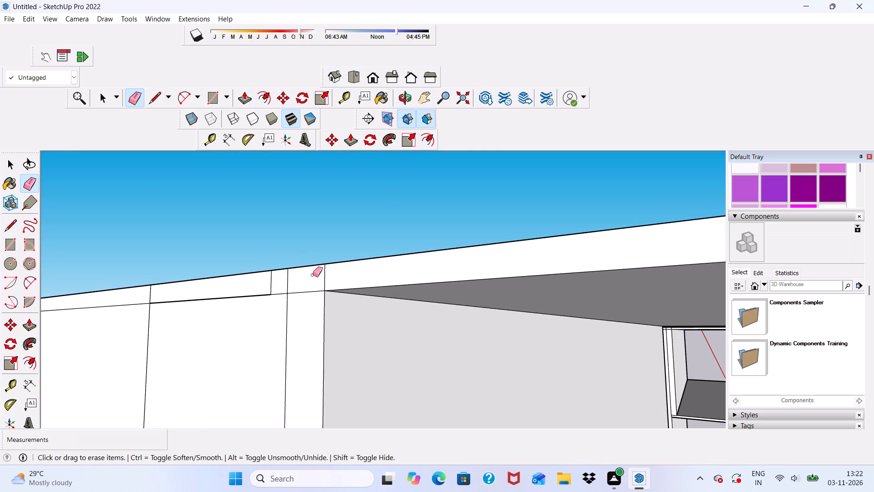
pyautogui.moveTo(315, 277); pyautogui.dragTo(333, 281)
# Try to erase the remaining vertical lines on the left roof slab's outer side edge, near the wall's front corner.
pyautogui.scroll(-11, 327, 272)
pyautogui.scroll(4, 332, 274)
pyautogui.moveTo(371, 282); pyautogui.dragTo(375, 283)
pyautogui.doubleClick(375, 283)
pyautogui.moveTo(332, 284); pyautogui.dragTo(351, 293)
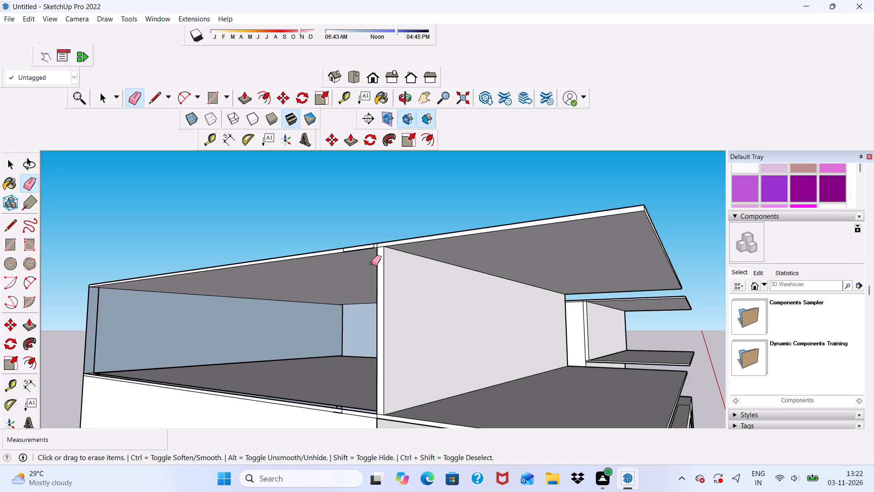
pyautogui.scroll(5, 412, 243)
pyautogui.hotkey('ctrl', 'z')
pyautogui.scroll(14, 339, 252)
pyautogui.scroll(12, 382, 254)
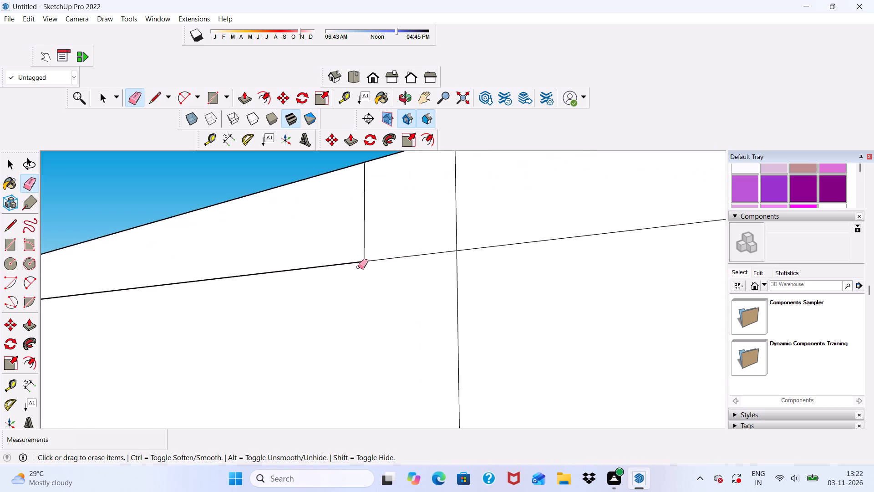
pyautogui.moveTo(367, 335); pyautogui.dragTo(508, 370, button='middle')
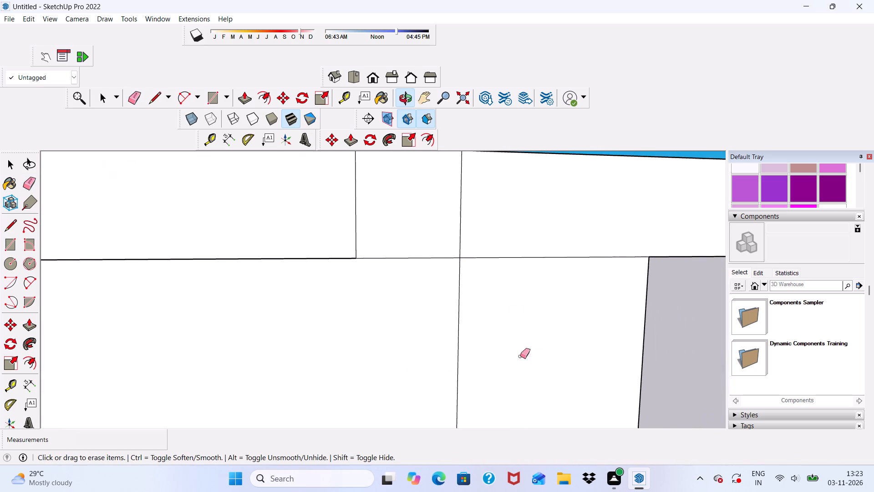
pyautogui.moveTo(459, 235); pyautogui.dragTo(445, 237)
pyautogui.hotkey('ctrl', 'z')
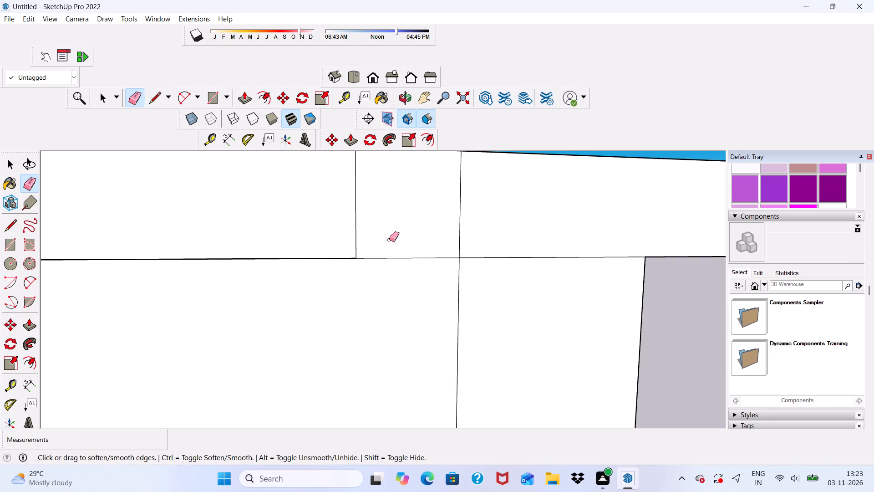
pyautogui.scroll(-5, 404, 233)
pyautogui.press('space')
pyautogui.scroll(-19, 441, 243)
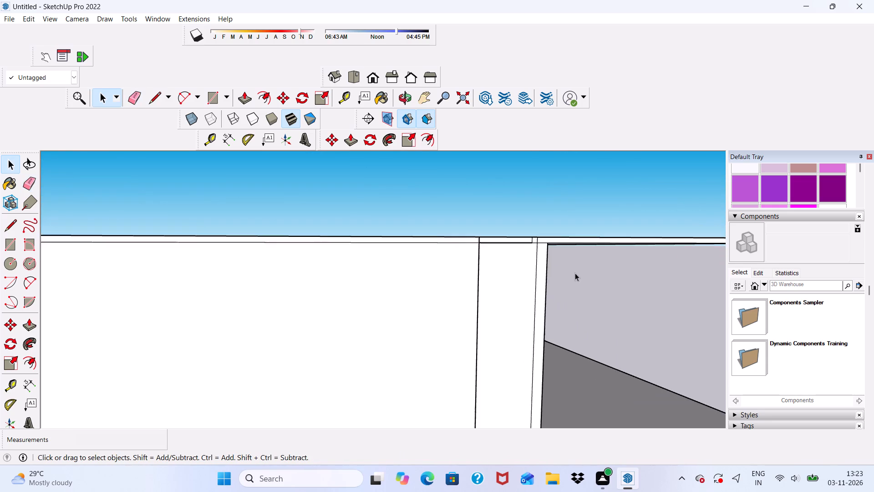
# Examine the remaining lines on the left roof slab's outer side edge, near the wall's front corner.
pyautogui.moveTo(582, 276); pyautogui.dragTo(577, 342, button='middle')
pyautogui.scroll(8, 503, 237)
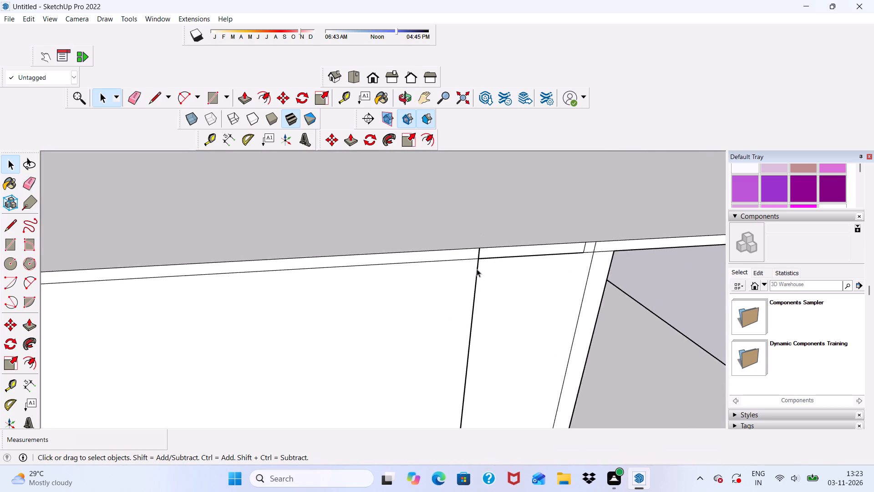
pyautogui.scroll(15, 477, 269)
pyautogui.moveTo(482, 236); pyautogui.dragTo(676, 197, button='middle')
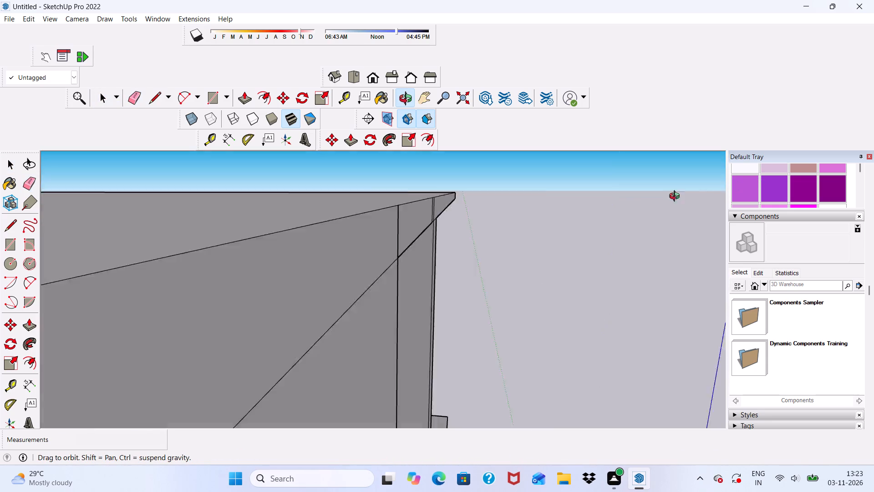
pyautogui.moveTo(676, 197); pyautogui.dragTo(521, 221, button='middle')
pyautogui.scroll(2, 502, 222)
pyautogui.scroll(-10, 486, 213)
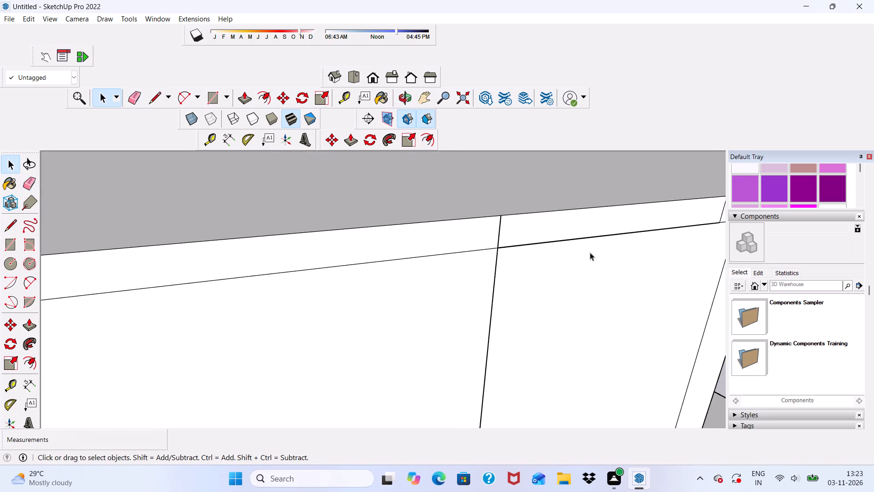
pyautogui.scroll(-14, 590, 252)
pyautogui.moveTo(639, 258); pyautogui.dragTo(457, 274, button='middle')
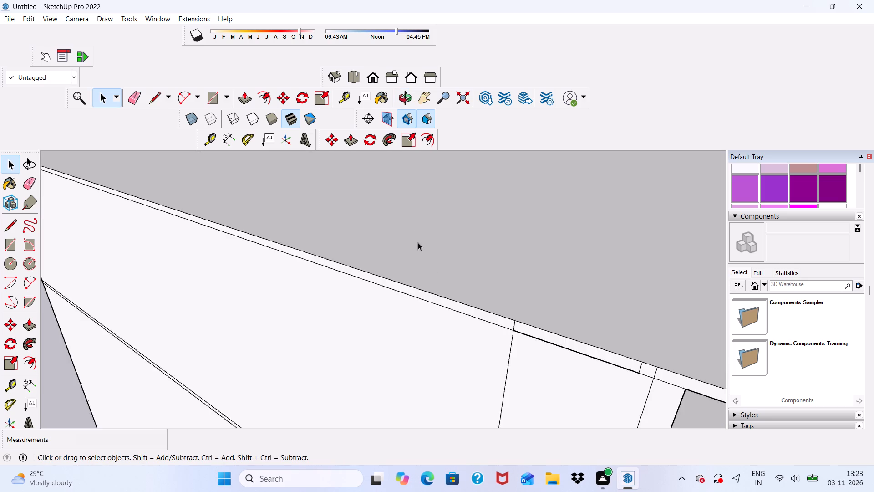
pyautogui.scroll(-15, 386, 207)
# Push/Pull the top face of the left block's roof slab upward by about 2' 4 3/16".
pyautogui.moveTo(590, 304); pyautogui.dragTo(443, 269, button='middle')
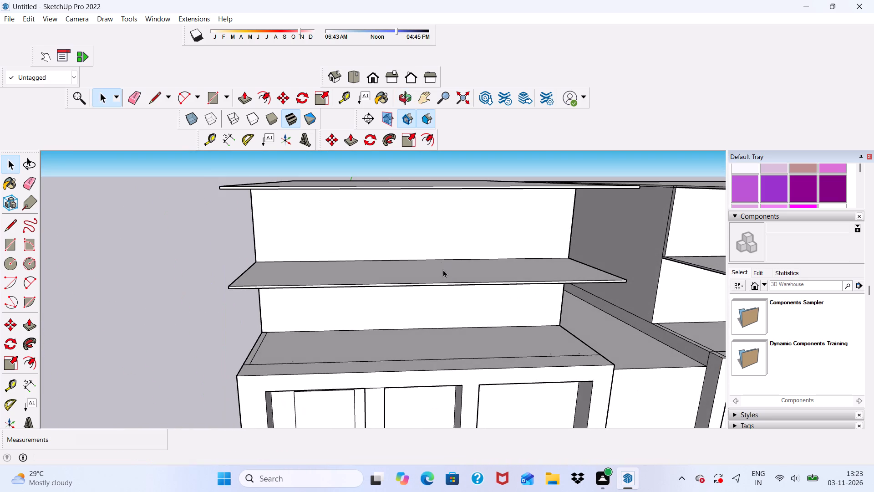
pyautogui.scroll(4, 458, 261)
pyautogui.scroll(-7, 473, 249)
pyautogui.moveTo(473, 257); pyautogui.dragTo(469, 280, button='middle')
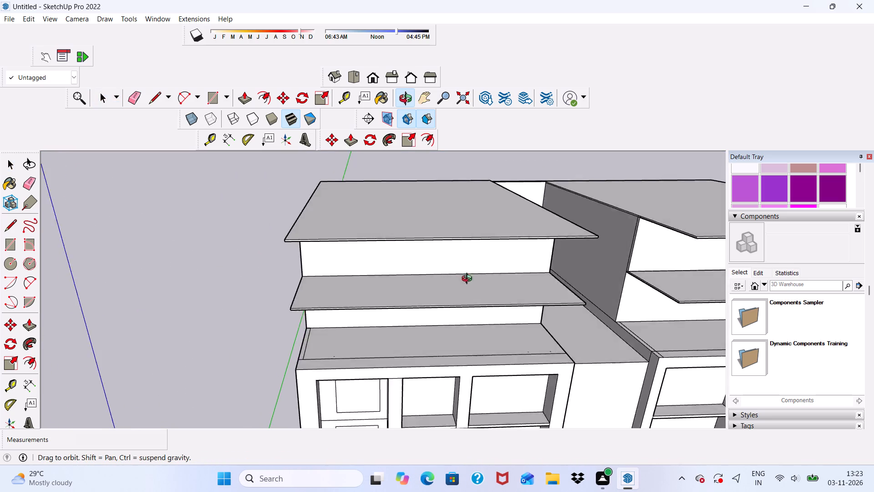
pyautogui.moveTo(469, 280); pyautogui.dragTo(465, 321, button='middle')
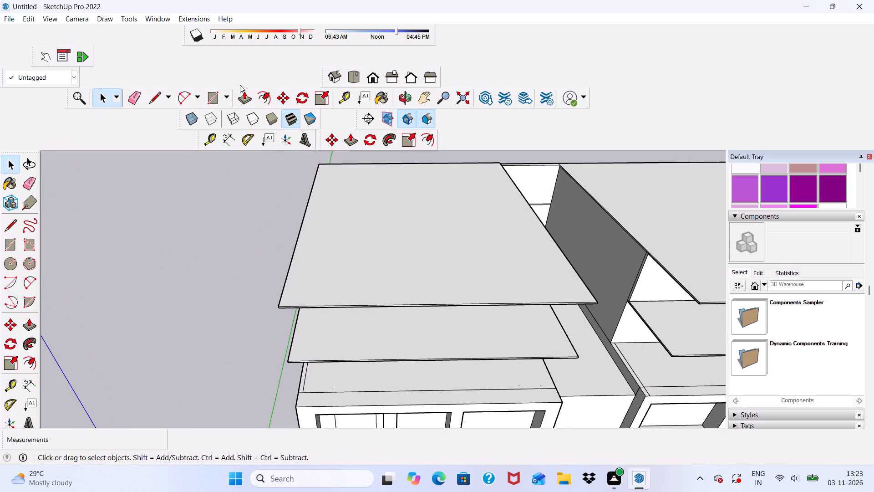
pyautogui.click(244, 95)
pyautogui.scroll(3, 421, 261)
pyautogui.click(432, 274)
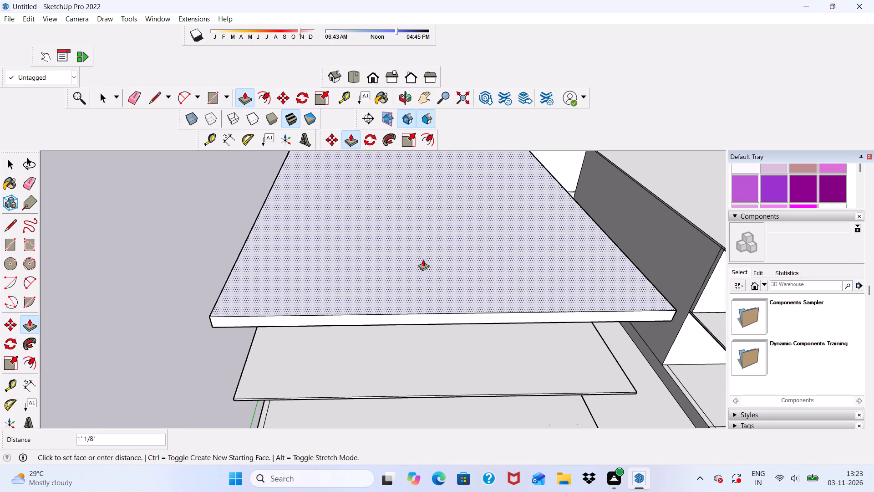
pyautogui.click(421, 255)
# Push/Pull the right block's roof slab top up 2' 7 3/16", level with the left roof slab's top corner.
pyautogui.scroll(-7, 352, 245)
pyautogui.scroll(2, 628, 261)
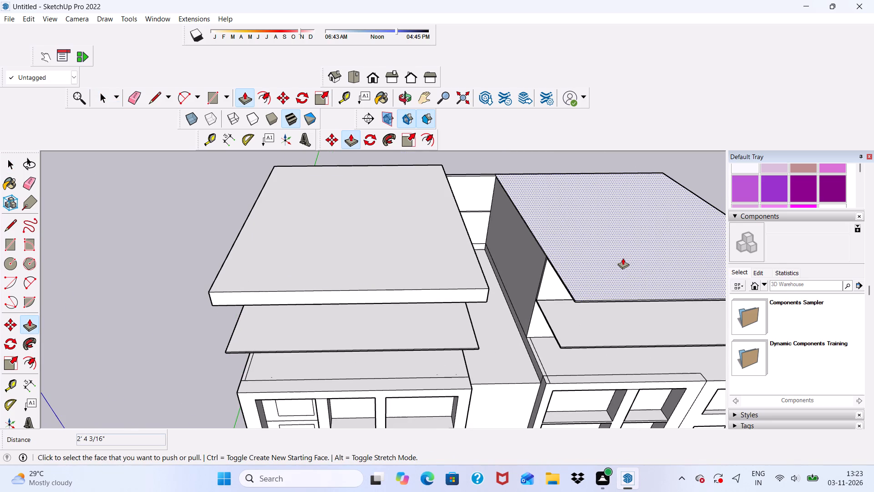
pyautogui.scroll(4, 623, 262)
pyautogui.click(595, 281)
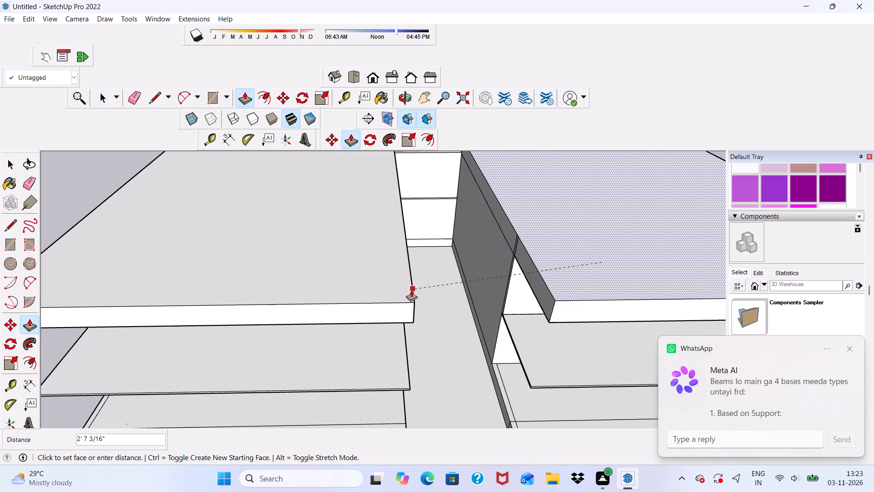
pyautogui.scroll(1, 411, 291)
pyautogui.click(411, 299)
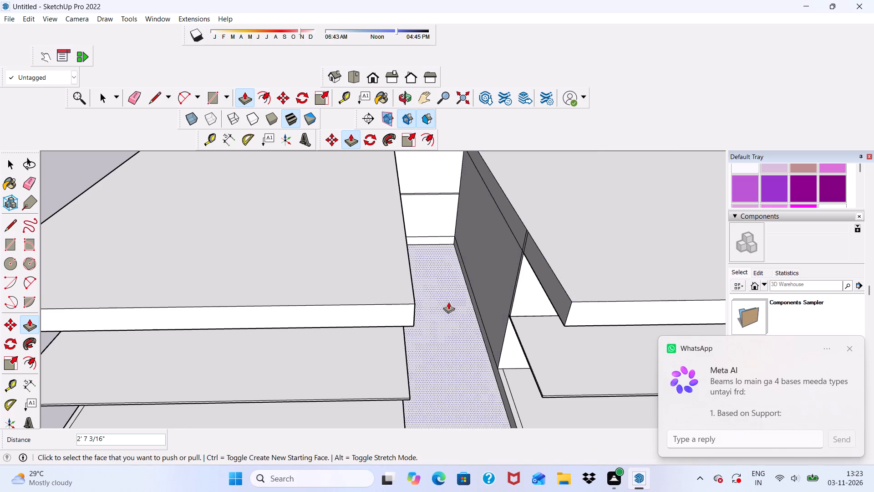
# Thicken the right block's lower overhanging slab by pulling its underside down about 1' 4 3/16".
pyautogui.scroll(-2, 515, 315)
pyautogui.moveTo(552, 313); pyautogui.dragTo(552, 225, button='middle')
pyautogui.scroll(4, 552, 206)
pyautogui.scroll(-1, 520, 247)
pyautogui.moveTo(531, 246); pyautogui.dragTo(511, 186, button='middle')
pyautogui.scroll(1, 504, 190)
pyautogui.scroll(-8, 516, 181)
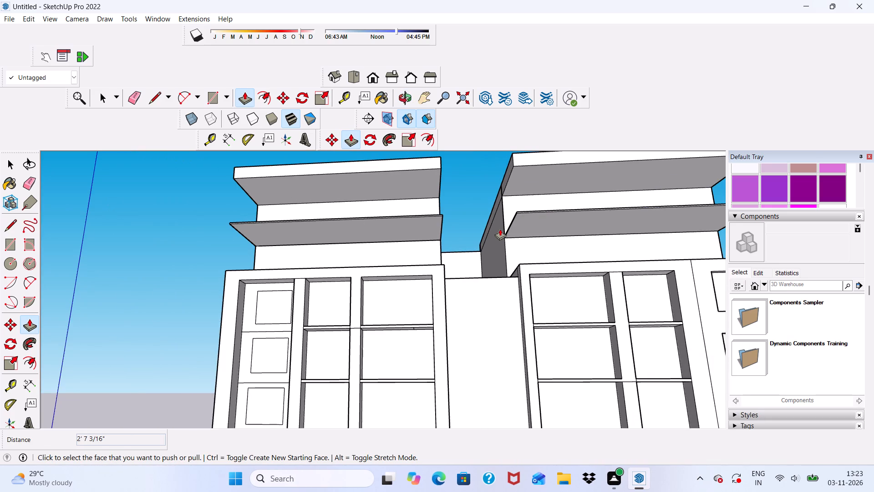
pyautogui.moveTo(503, 233); pyautogui.dragTo(566, 229, button='middle')
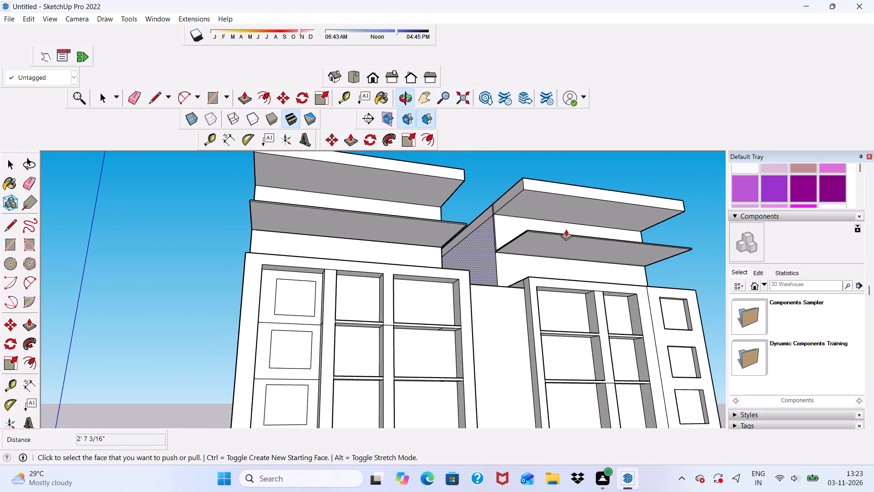
pyautogui.scroll(16, 514, 256)
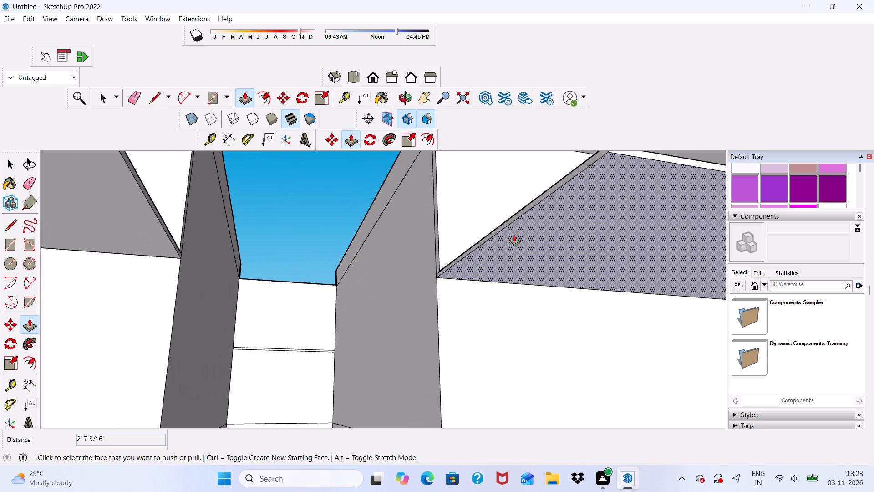
pyautogui.click(514, 235)
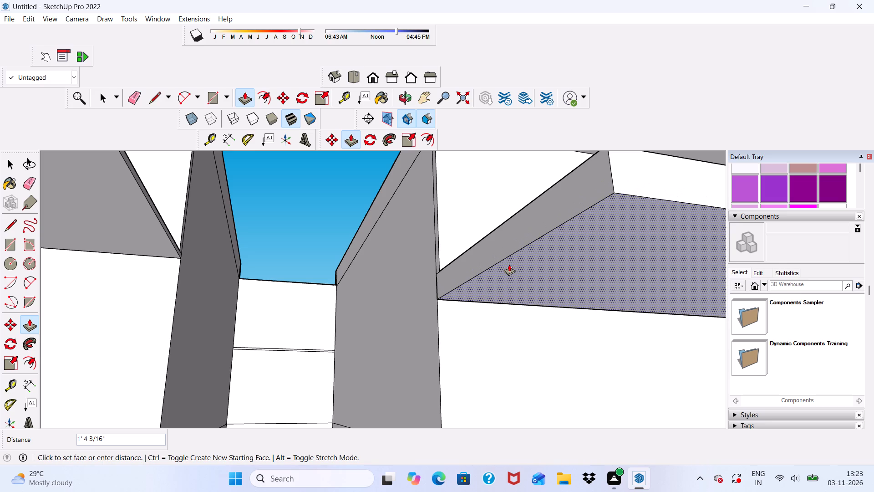
pyautogui.click(509, 264)
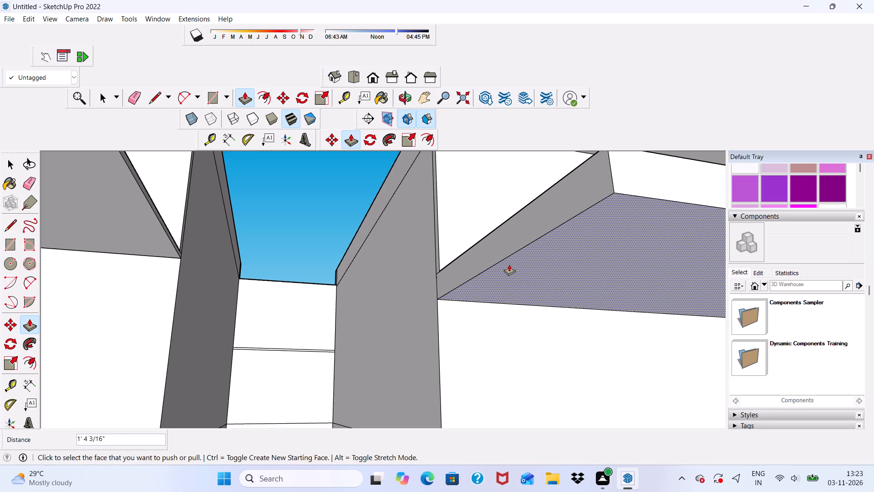
# Thicken the left block's lower overhanging slab downward 1' 4 3/16", matching the right block's slab underside.
pyautogui.scroll(-11, 521, 215)
pyautogui.scroll(5, 389, 201)
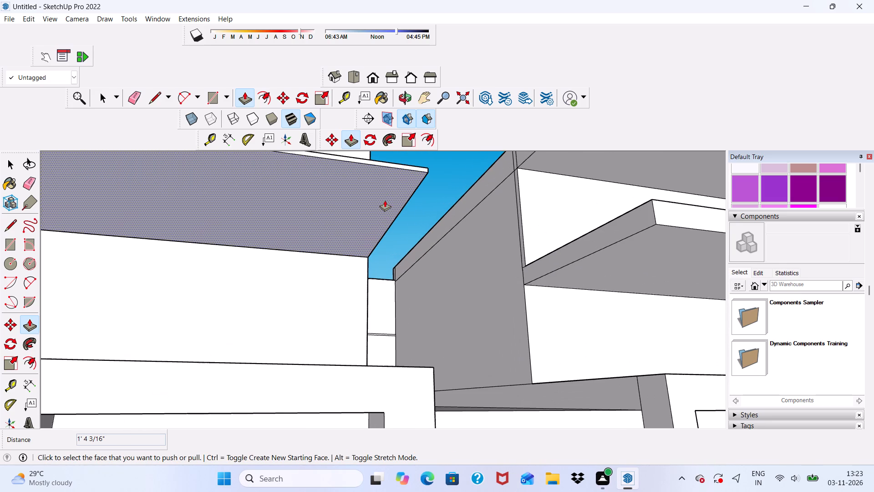
pyautogui.click(385, 200)
pyautogui.click(383, 205)
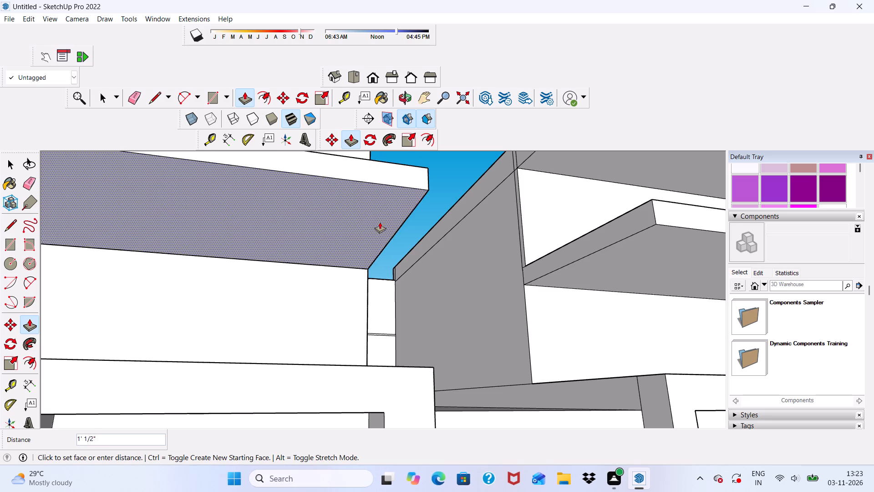
pyautogui.click(530, 280)
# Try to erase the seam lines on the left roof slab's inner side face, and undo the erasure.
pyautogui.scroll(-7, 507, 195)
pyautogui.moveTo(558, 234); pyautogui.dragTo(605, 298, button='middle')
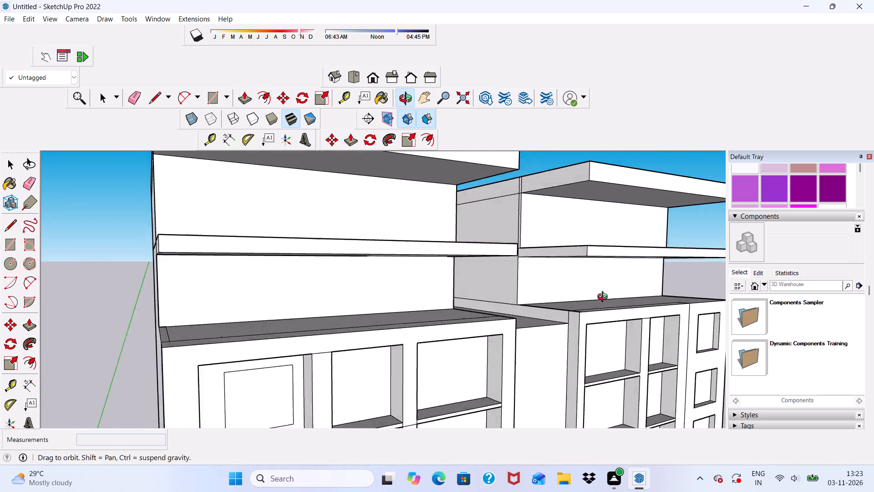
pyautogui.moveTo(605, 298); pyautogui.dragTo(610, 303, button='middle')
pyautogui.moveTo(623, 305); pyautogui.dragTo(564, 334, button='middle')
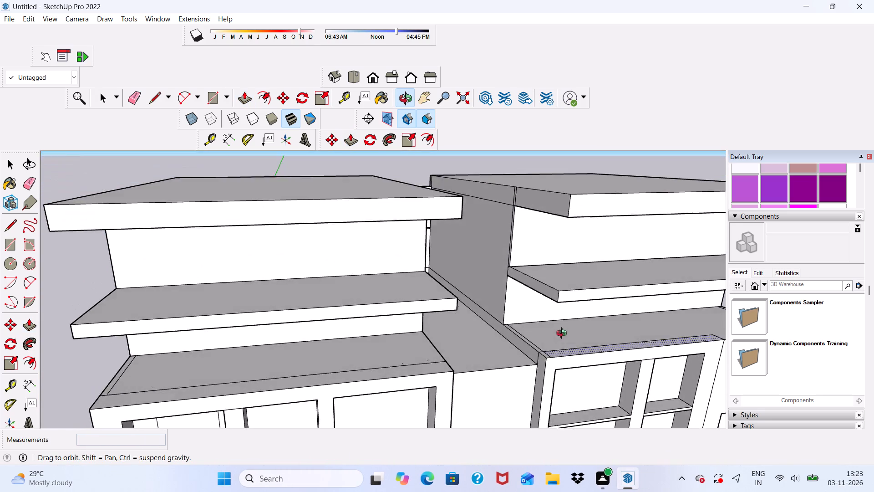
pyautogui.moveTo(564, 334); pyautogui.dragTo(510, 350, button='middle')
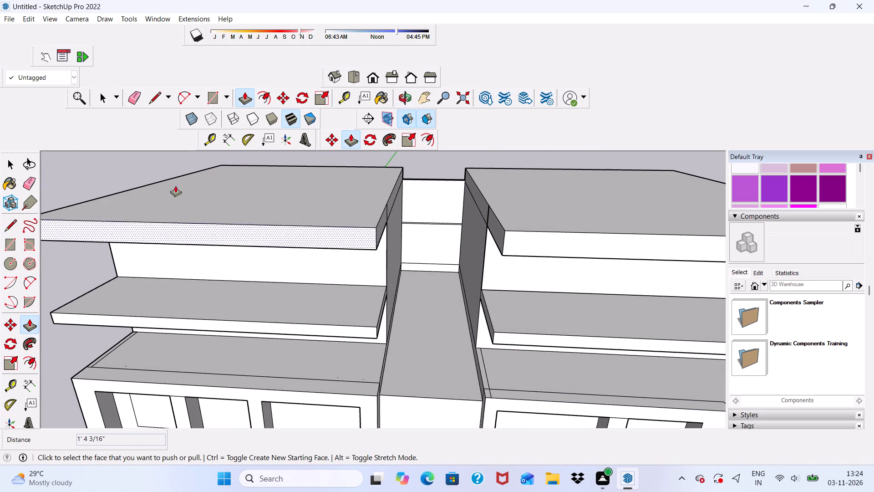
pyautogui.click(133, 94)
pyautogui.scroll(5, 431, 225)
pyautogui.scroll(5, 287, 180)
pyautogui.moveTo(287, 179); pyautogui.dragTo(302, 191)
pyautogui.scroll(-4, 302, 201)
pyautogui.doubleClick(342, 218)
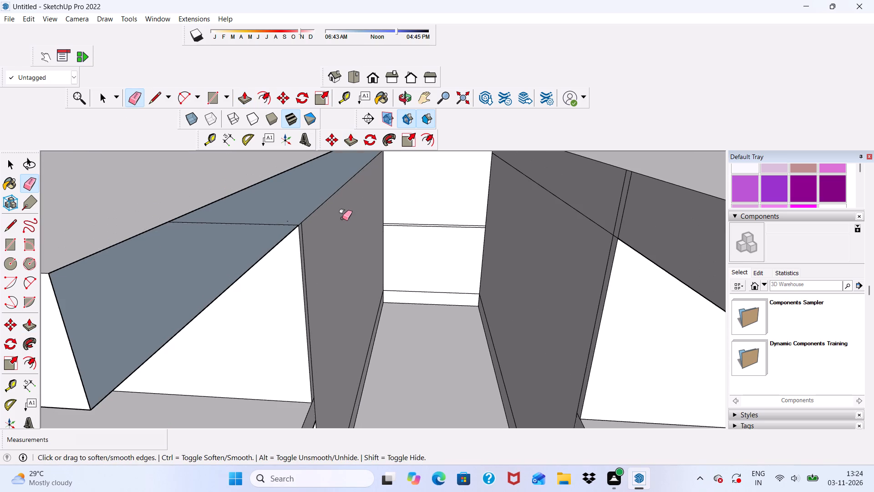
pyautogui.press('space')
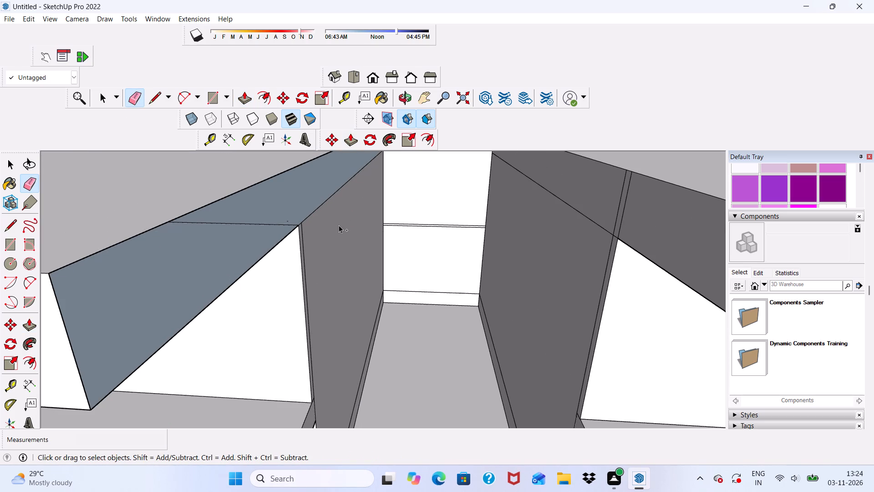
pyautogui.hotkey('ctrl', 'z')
# Erase the long seam line between the right roof slab's inner side and the wall face below it.
pyautogui.scroll(-7, 316, 234)
pyautogui.moveTo(367, 253); pyautogui.dragTo(417, 242, button='middle')
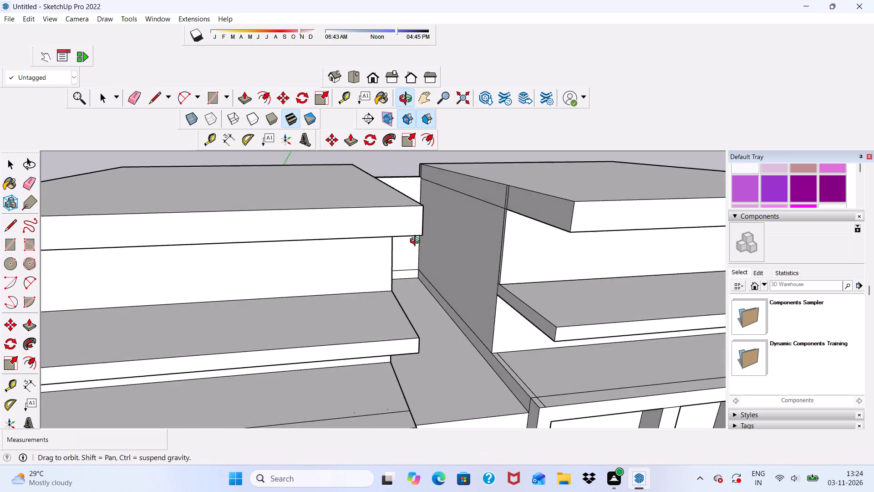
pyautogui.moveTo(417, 242); pyautogui.dragTo(409, 269, button='middle')
pyautogui.scroll(6, 391, 175)
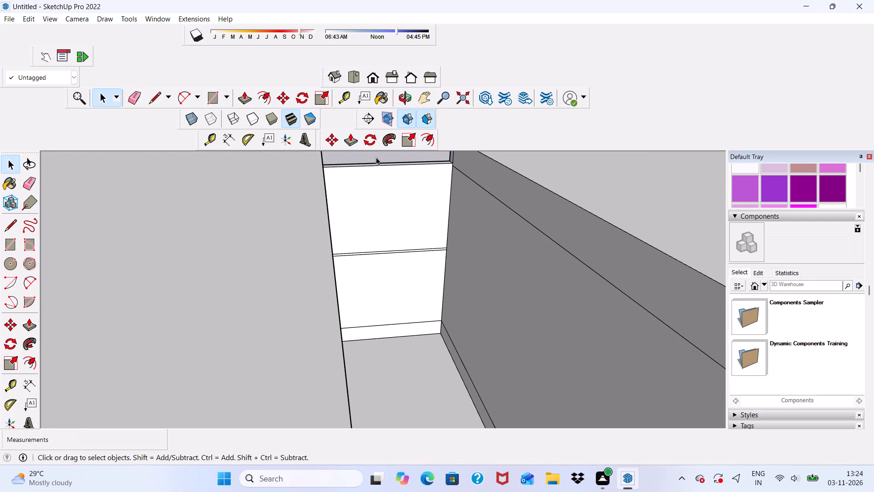
pyautogui.click(139, 98)
pyautogui.scroll(-4, 350, 165)
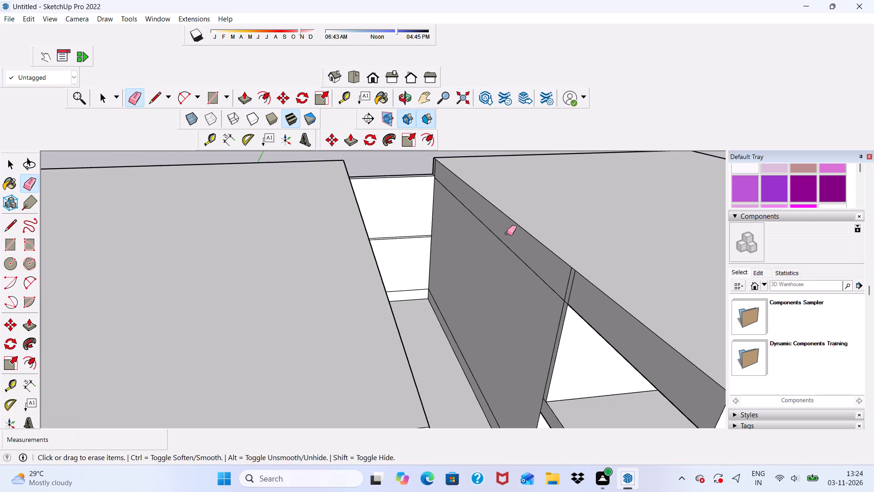
pyautogui.scroll(13, 469, 200)
pyautogui.moveTo(430, 173); pyautogui.dragTo(434, 185)
pyautogui.scroll(-6, 434, 187)
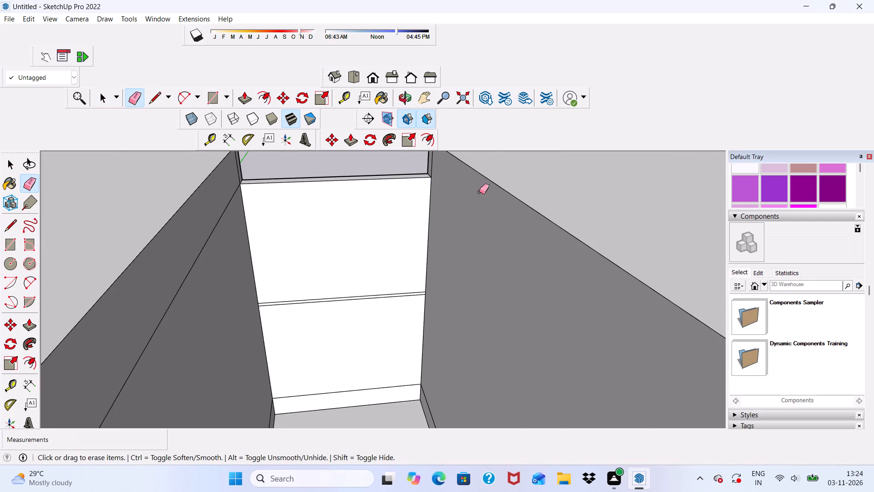
# Erase the horizontal seam lines at mid-height and near the base of the narrow back wall between the two blocks.
pyautogui.scroll(1, 325, 256)
pyautogui.moveTo(325, 258); pyautogui.dragTo(345, 319)
pyautogui.scroll(-5, 353, 257)
pyautogui.moveTo(361, 297); pyautogui.dragTo(364, 272, button='middle')
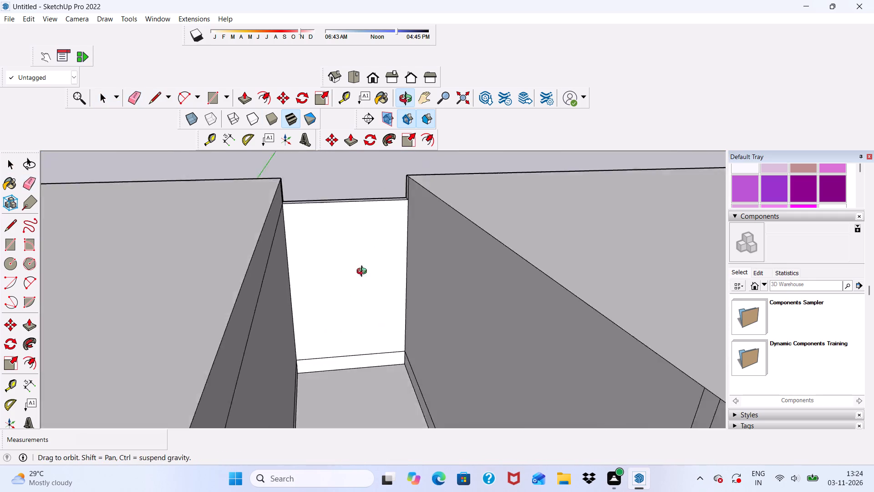
pyautogui.moveTo(364, 272); pyautogui.dragTo(356, 233, button='middle')
pyautogui.moveTo(355, 348); pyautogui.dragTo(355, 355)
pyautogui.scroll(-5, 390, 237)
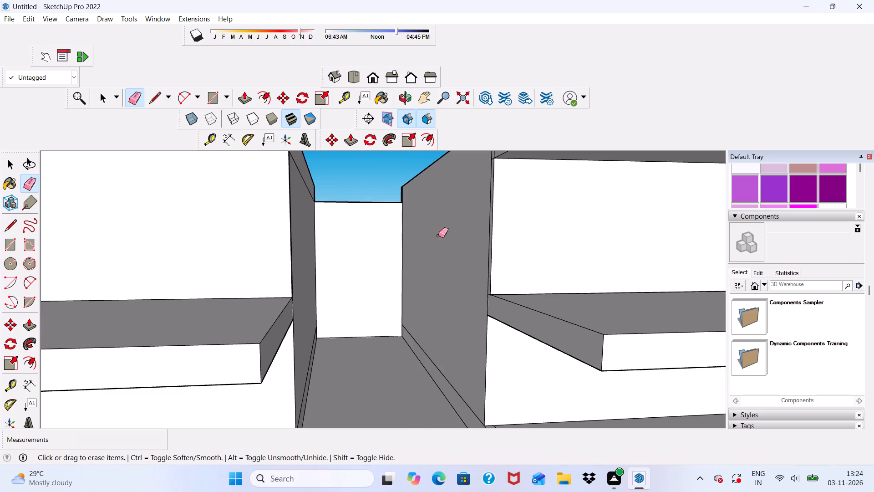
# Erase the long seam line near the base of each block's inner side wall, facing the gap between the blocks.
pyautogui.scroll(-1, 431, 232)
pyautogui.moveTo(370, 331); pyautogui.dragTo(307, 335, button='middle')
pyautogui.scroll(5, 309, 347)
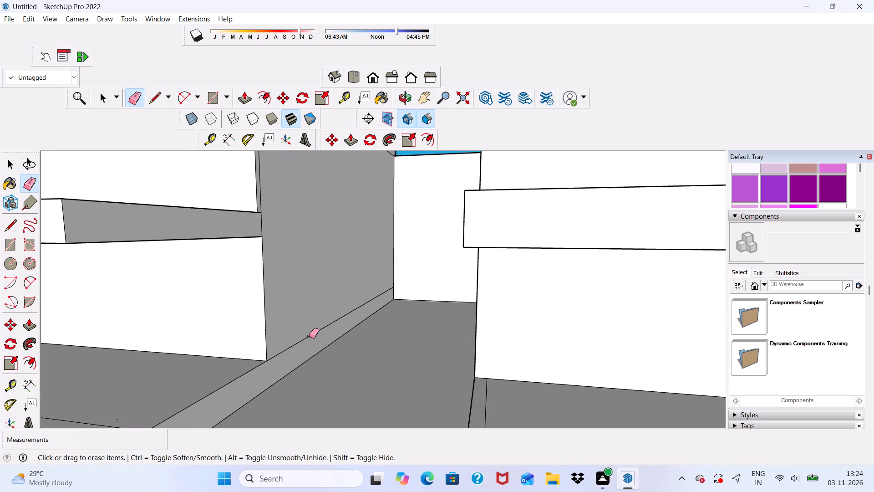
pyautogui.click(309, 333)
pyautogui.moveTo(341, 322); pyautogui.dragTo(417, 320, button='middle')
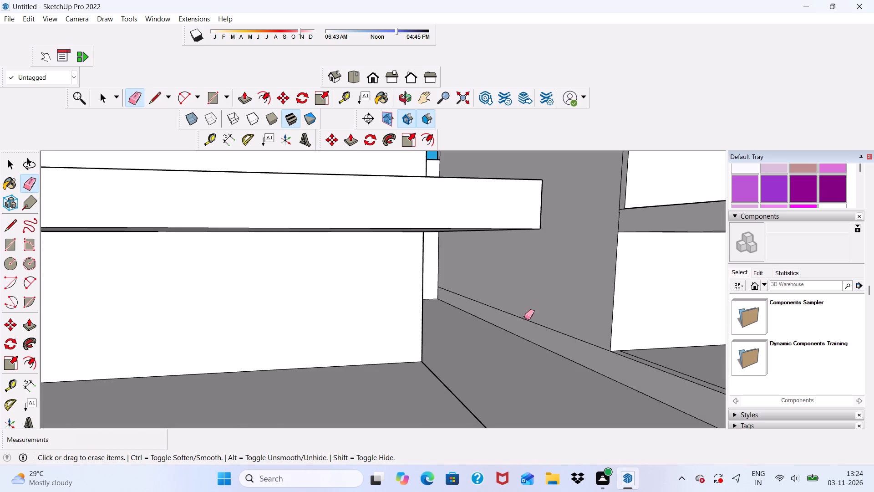
pyautogui.moveTo(535, 314); pyautogui.dragTo(537, 328)
# Erase the leftover short base seam segments near the front corners of both blocks' inner side walls.
pyautogui.moveTo(516, 326); pyautogui.dragTo(422, 316, button='middle')
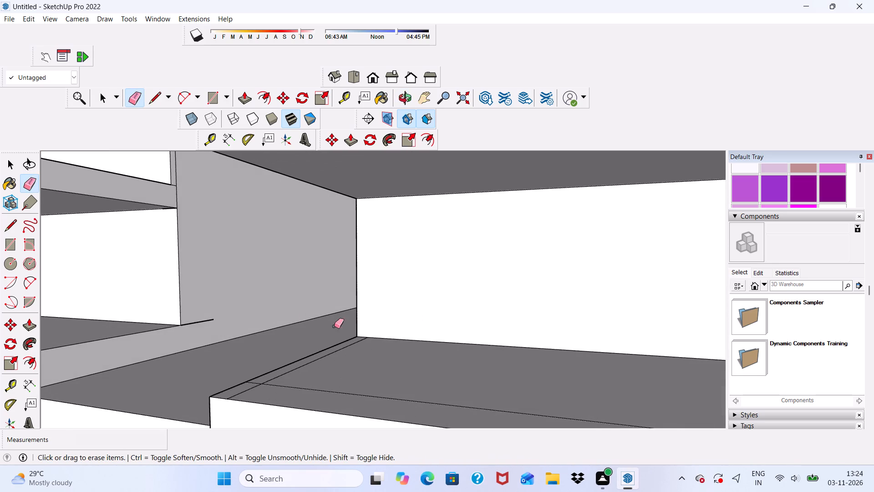
pyautogui.scroll(4, 230, 308)
pyautogui.moveTo(187, 314); pyautogui.dragTo(181, 334)
pyautogui.moveTo(221, 314); pyautogui.dragTo(224, 314, button='middle')
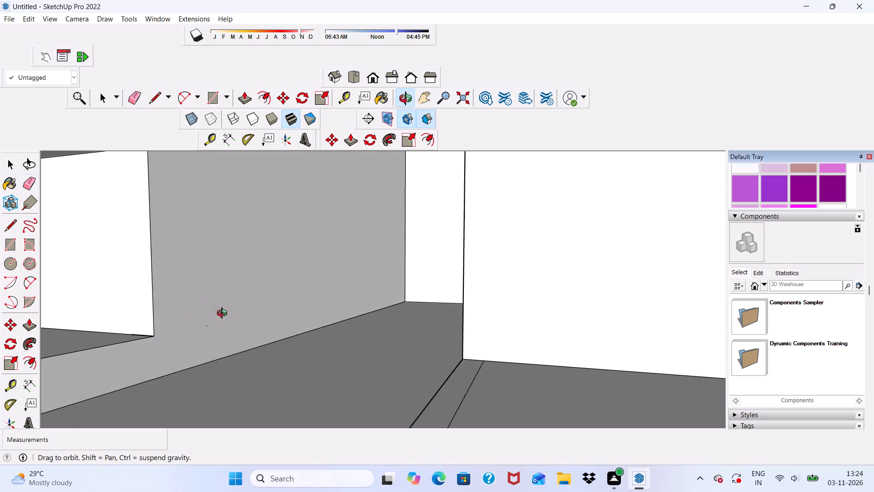
pyautogui.moveTo(224, 314); pyautogui.dragTo(319, 316, button='middle')
pyautogui.scroll(2, 567, 337)
pyautogui.moveTo(585, 326); pyautogui.dragTo(584, 347)
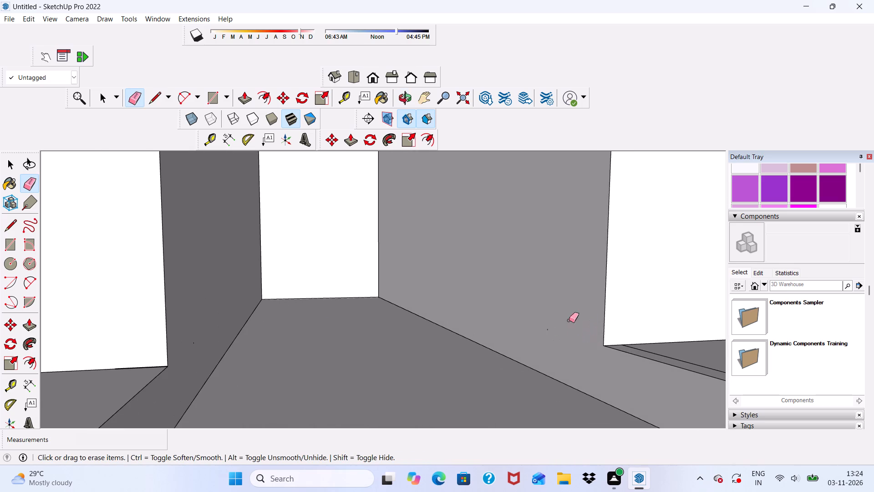
pyautogui.scroll(-10, 495, 268)
pyautogui.moveTo(512, 286); pyautogui.dragTo(498, 324, button='middle')
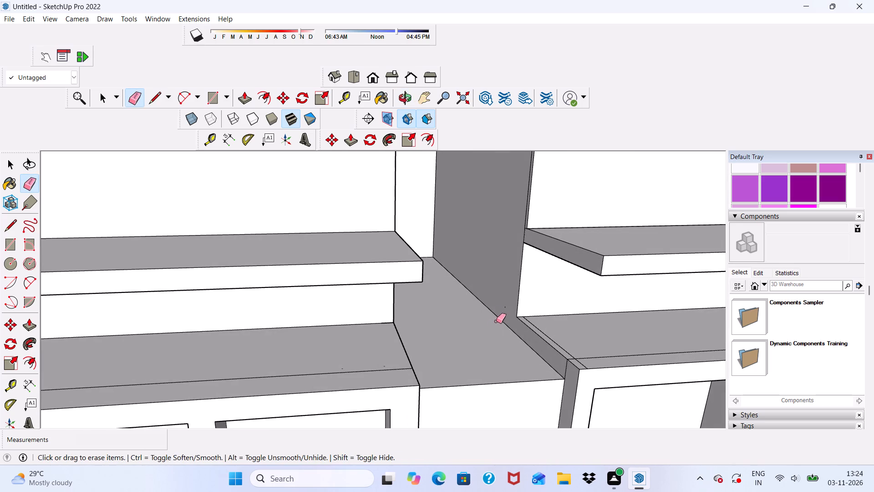
# Erase the short vertical seam at the rear end of the right roof slab's inner side, beside the back wall's top.
pyautogui.press('space')
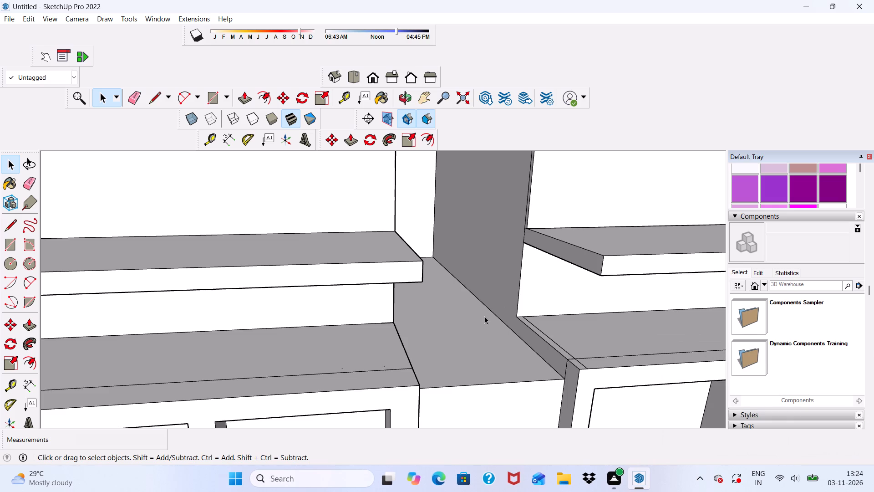
pyautogui.scroll(-8, 452, 318)
pyautogui.moveTo(489, 330); pyautogui.dragTo(493, 329, button='middle')
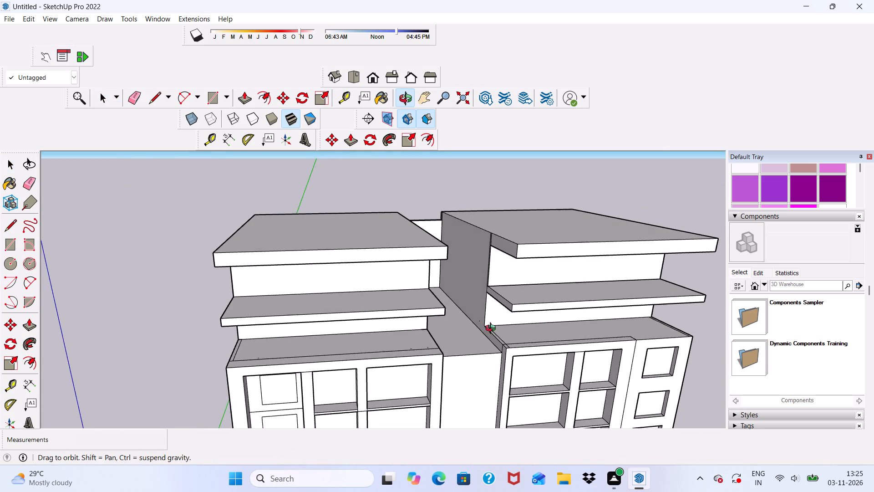
pyautogui.moveTo(493, 329); pyautogui.dragTo(496, 374, button='middle')
pyautogui.scroll(1, 487, 245)
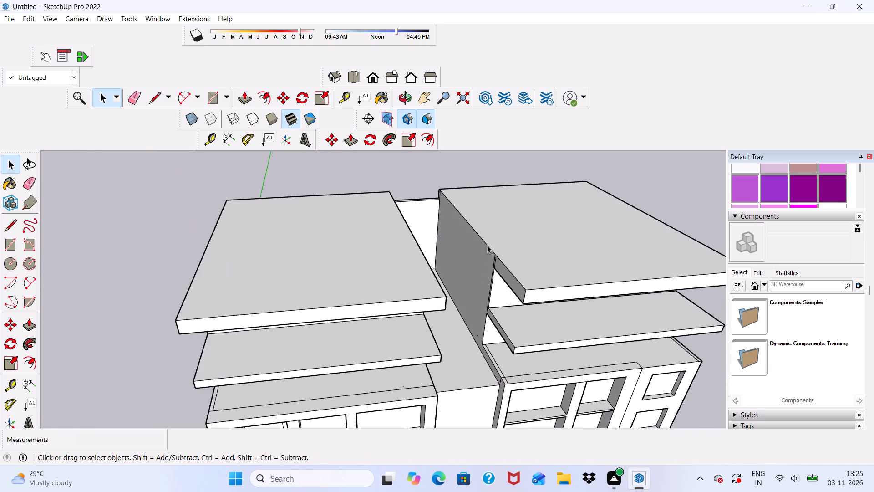
pyautogui.scroll(6, 487, 245)
pyautogui.scroll(9, 395, 168)
pyautogui.scroll(7, 434, 161)
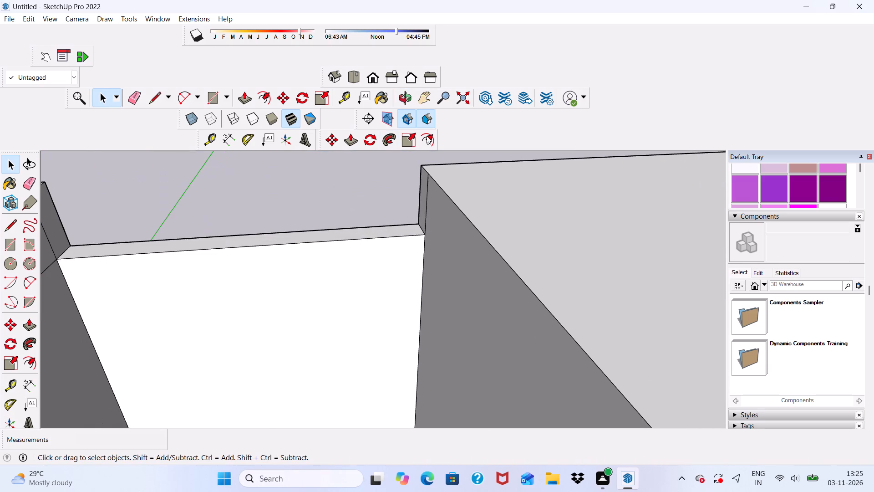
pyautogui.click(132, 94)
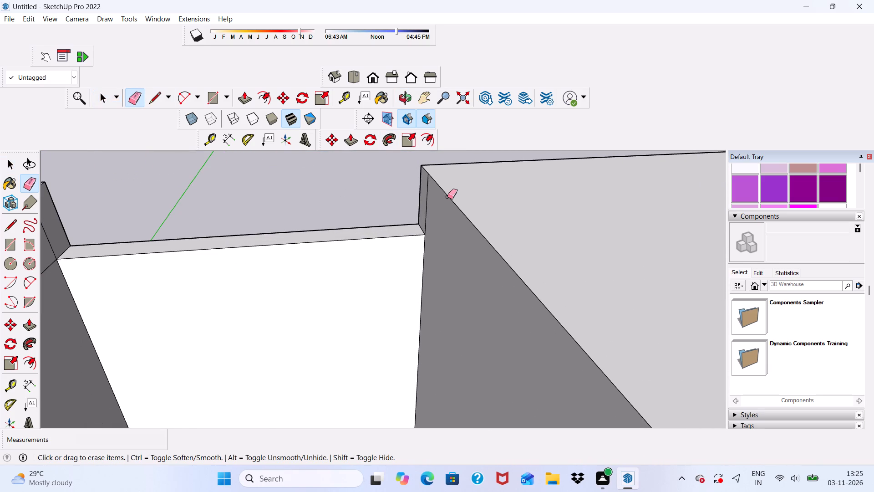
pyautogui.scroll(4, 448, 197)
pyautogui.moveTo(417, 202); pyautogui.dragTo(426, 210)
pyautogui.scroll(-11, 434, 180)
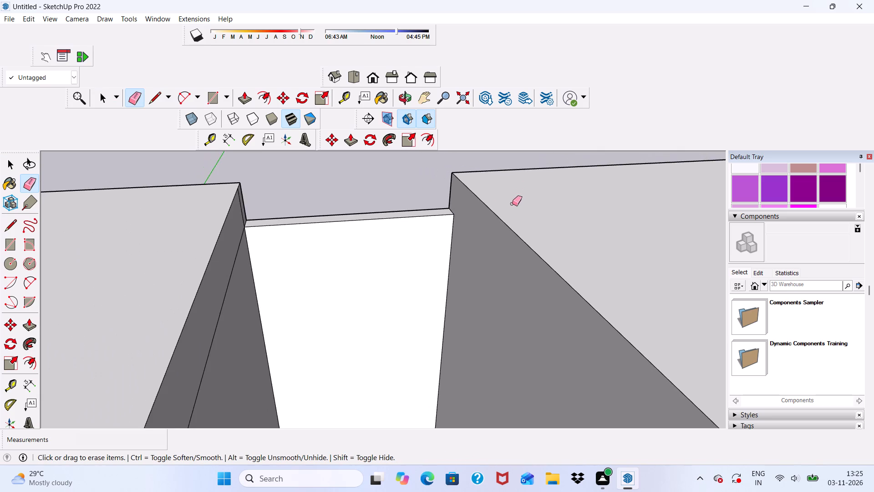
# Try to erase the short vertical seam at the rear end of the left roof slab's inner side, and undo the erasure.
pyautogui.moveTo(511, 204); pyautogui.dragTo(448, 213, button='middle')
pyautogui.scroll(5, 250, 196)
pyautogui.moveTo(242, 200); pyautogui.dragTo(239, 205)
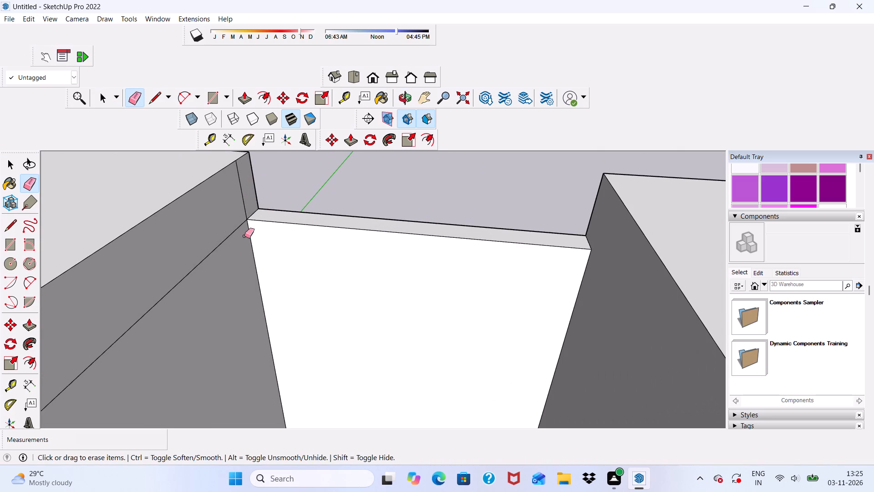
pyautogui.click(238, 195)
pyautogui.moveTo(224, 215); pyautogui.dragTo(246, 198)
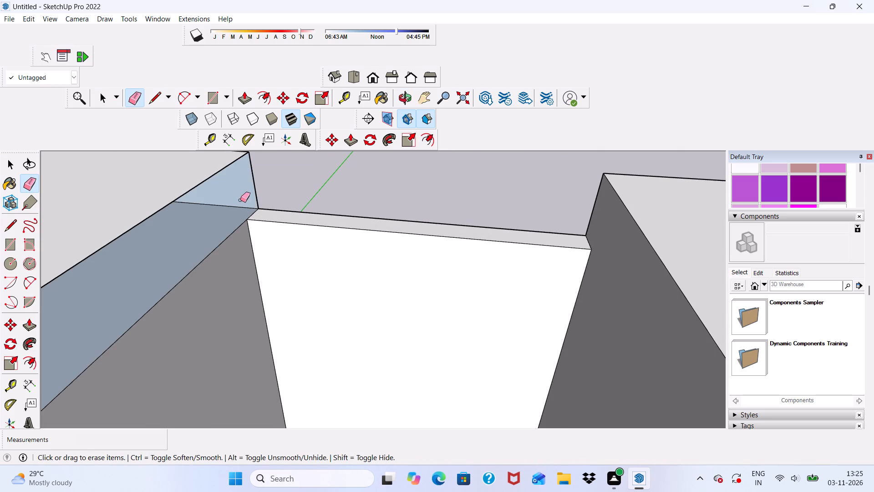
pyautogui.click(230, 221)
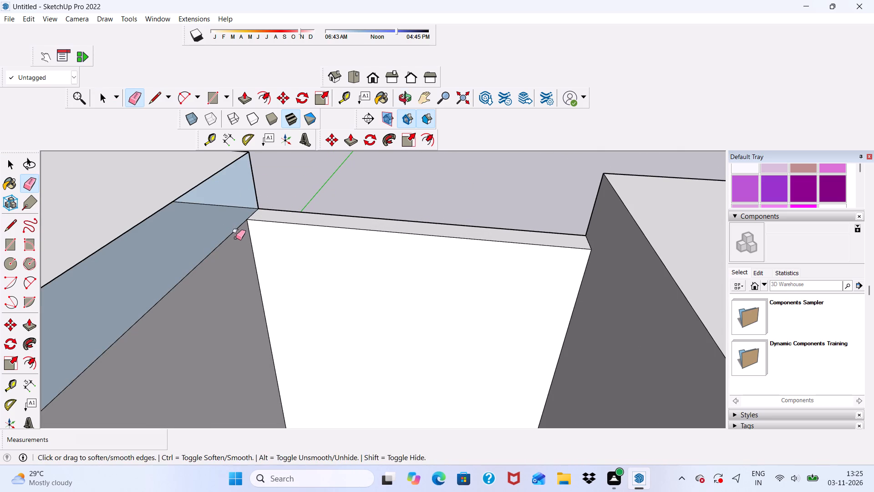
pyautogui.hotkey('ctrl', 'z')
# Erase the long seam line between the left roof slab's inner side and the wall face below it.
pyautogui.moveTo(219, 241); pyautogui.dragTo(222, 250)
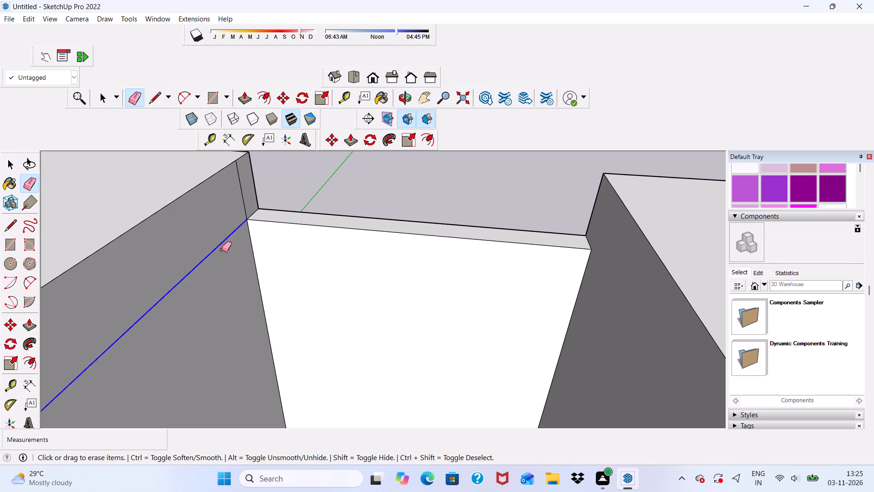
pyautogui.moveTo(222, 250); pyautogui.dragTo(223, 253)
pyautogui.scroll(-5, 226, 240)
pyautogui.moveTo(267, 255); pyautogui.dragTo(359, 211, button='middle')
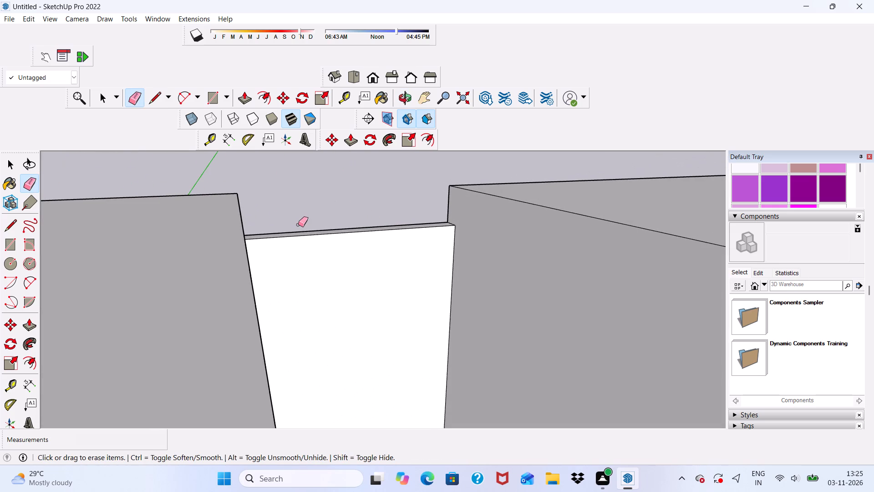
pyautogui.scroll(-5, 301, 214)
pyautogui.moveTo(314, 228); pyautogui.dragTo(273, 247, button='middle')
pyautogui.scroll(3, 272, 237)
pyautogui.press('space')
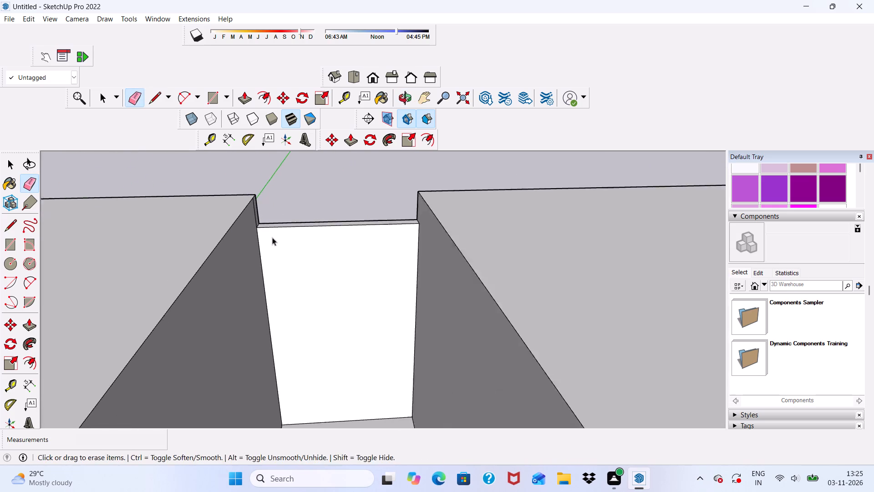
# Push the top face of the narrow back wall between the two blocks down 1' 6".
pyautogui.scroll(14, 272, 237)
pyautogui.click(274, 220)
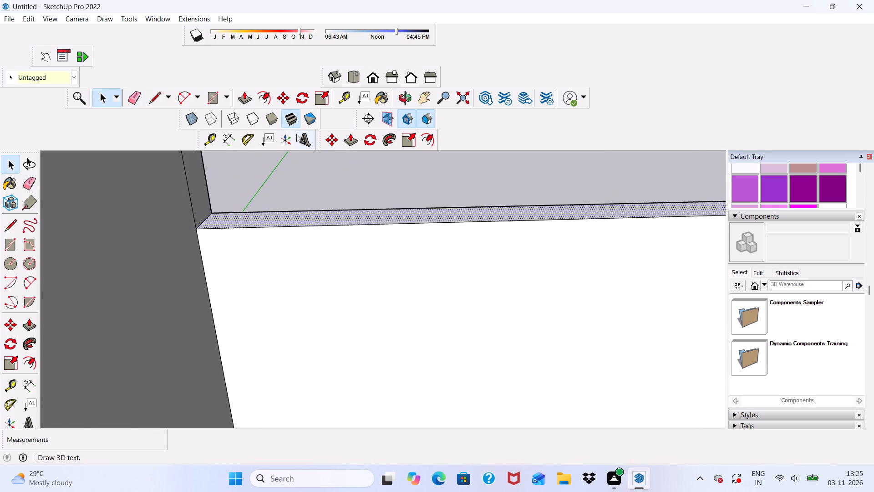
pyautogui.click(244, 97)
pyautogui.click(265, 214)
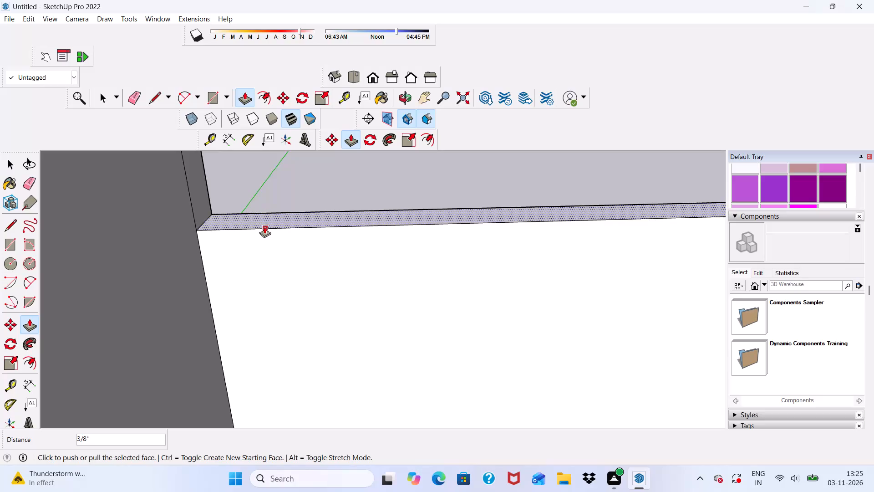
pyautogui.moveTo(264, 220); pyautogui.dragTo(282, 281)
pyautogui.scroll(-6, 268, 235)
pyautogui.scroll(4, 300, 253)
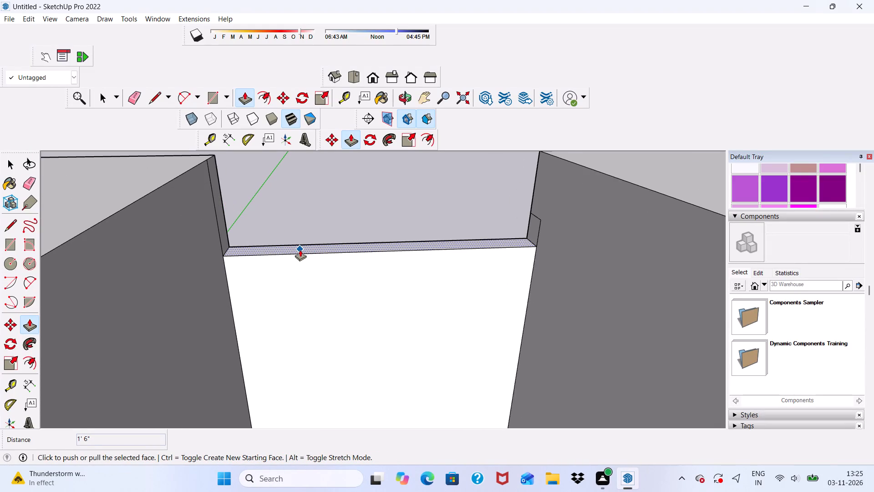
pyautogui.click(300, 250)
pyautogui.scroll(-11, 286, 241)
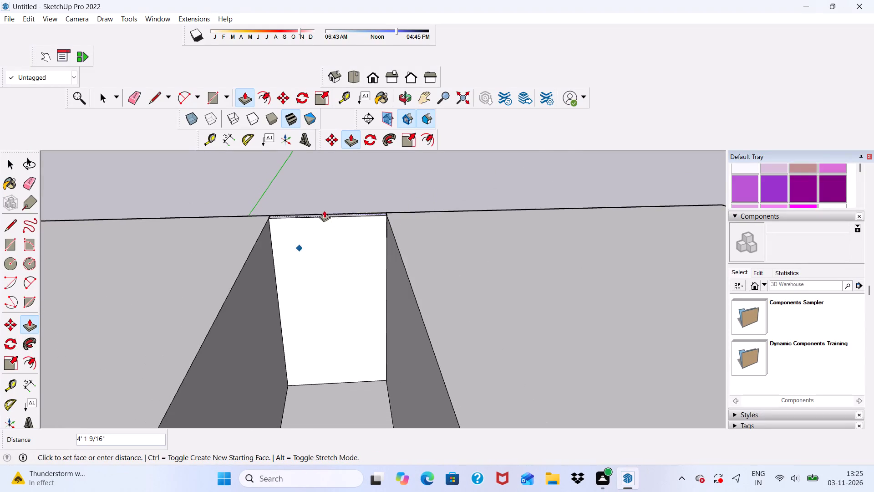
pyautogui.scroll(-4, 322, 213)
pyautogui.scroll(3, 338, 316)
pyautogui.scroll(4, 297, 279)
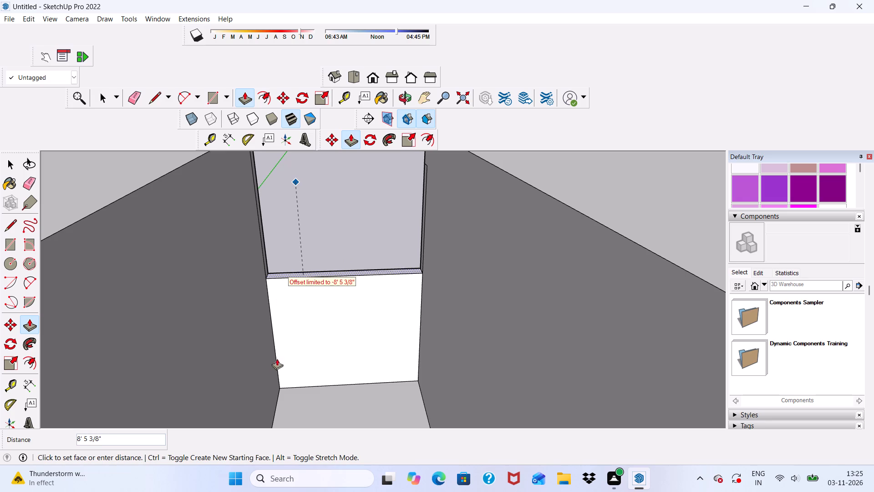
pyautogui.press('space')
# Examine the back wall and the gap between the two blocks from a low front viewpoint.
pyautogui.scroll(-8, 301, 252)
pyautogui.moveTo(326, 251); pyautogui.dragTo(328, 166, button='middle')
pyautogui.scroll(1, 347, 140)
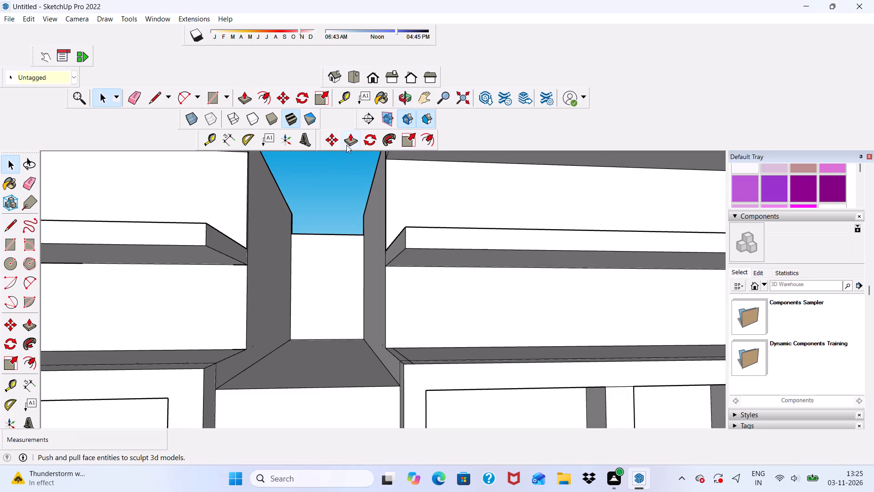
pyautogui.scroll(-6, 346, 146)
pyautogui.moveTo(351, 267); pyautogui.dragTo(370, 269, button='middle')
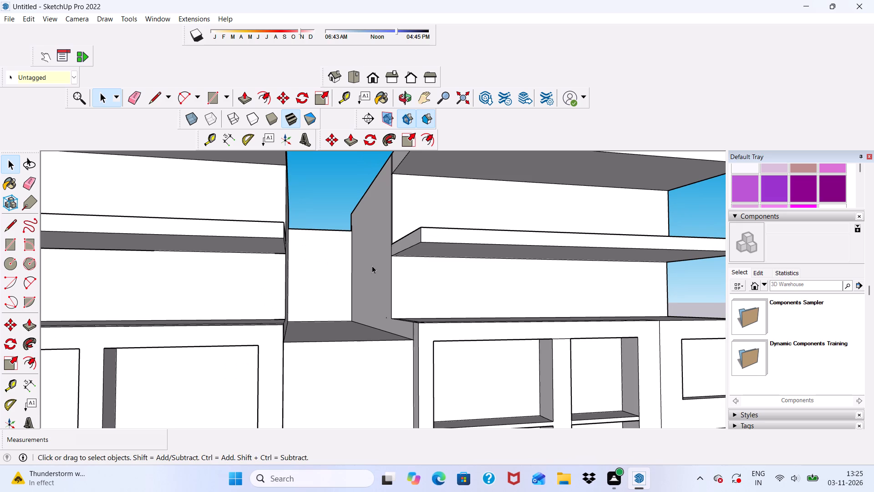
pyautogui.scroll(2, 365, 267)
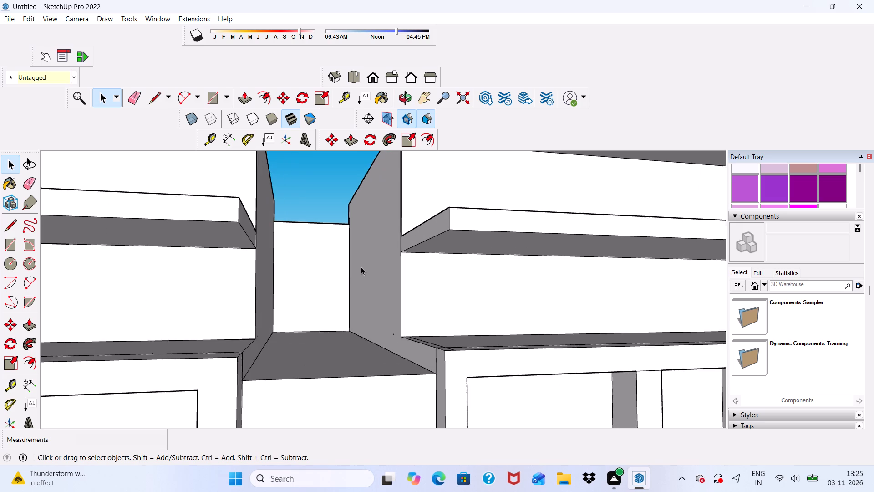
pyautogui.scroll(1, 361, 267)
pyautogui.scroll(-4, 421, 217)
# Push the back wall's top face down a further 8' 5 3/8".
pyautogui.moveTo(370, 216); pyautogui.dragTo(324, 358, button='middle')
pyautogui.scroll(1, 331, 227)
pyautogui.scroll(-6, 341, 264)
pyautogui.scroll(6, 343, 179)
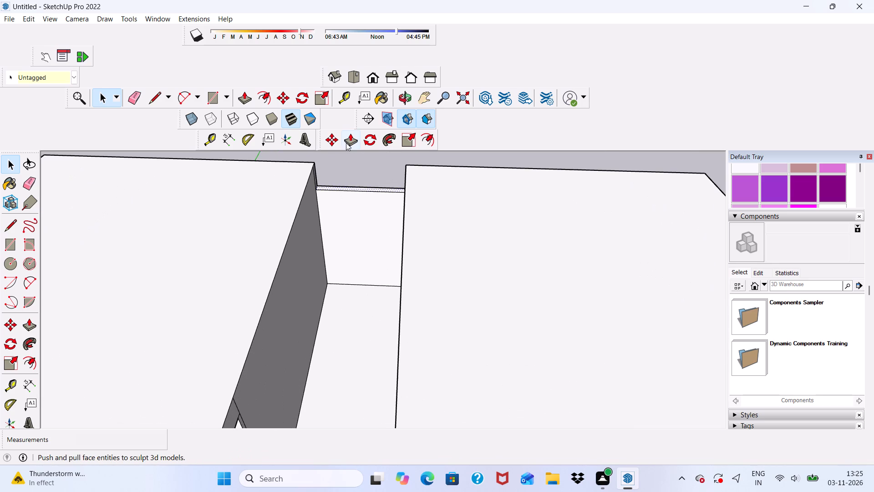
pyautogui.click(346, 140)
pyautogui.scroll(4, 348, 165)
pyautogui.click(343, 191)
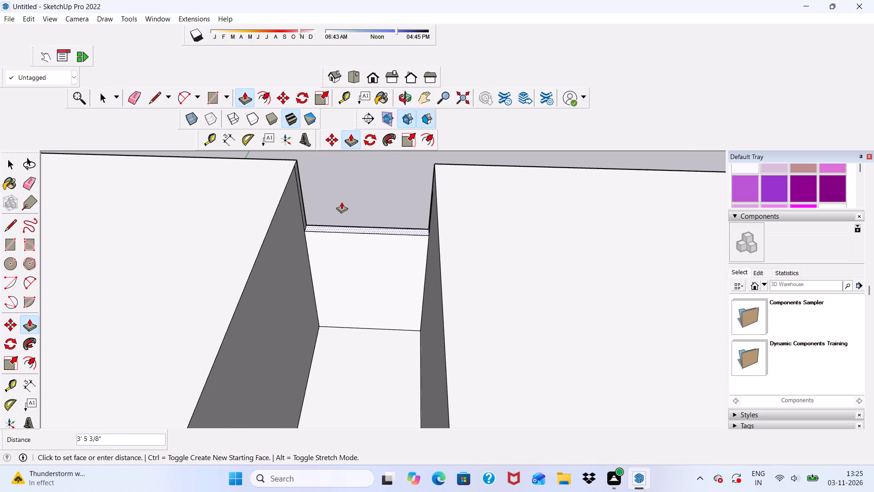
pyautogui.scroll(4, 335, 259)
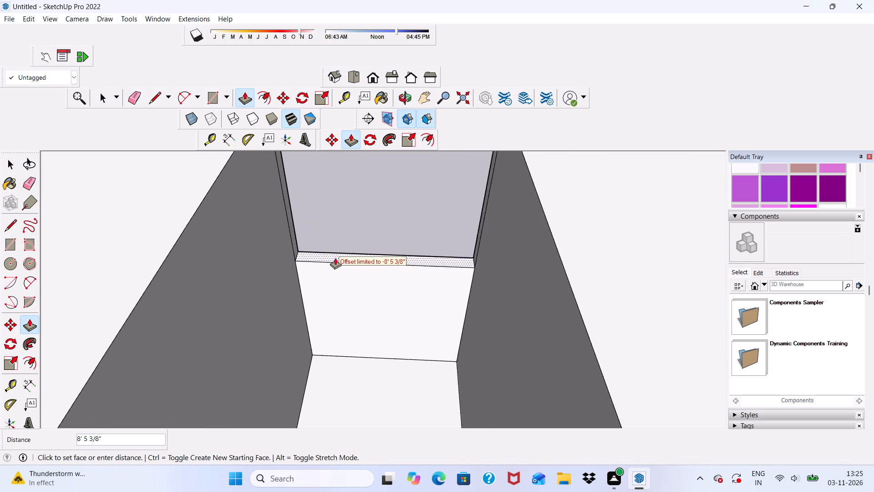
pyautogui.scroll(1, 335, 258)
pyautogui.scroll(-4, 329, 279)
pyautogui.click(332, 294)
# Lower the back wall's top face by 1/4" and by another 2 3/4".
pyautogui.scroll(4, 326, 269)
pyautogui.click(326, 263)
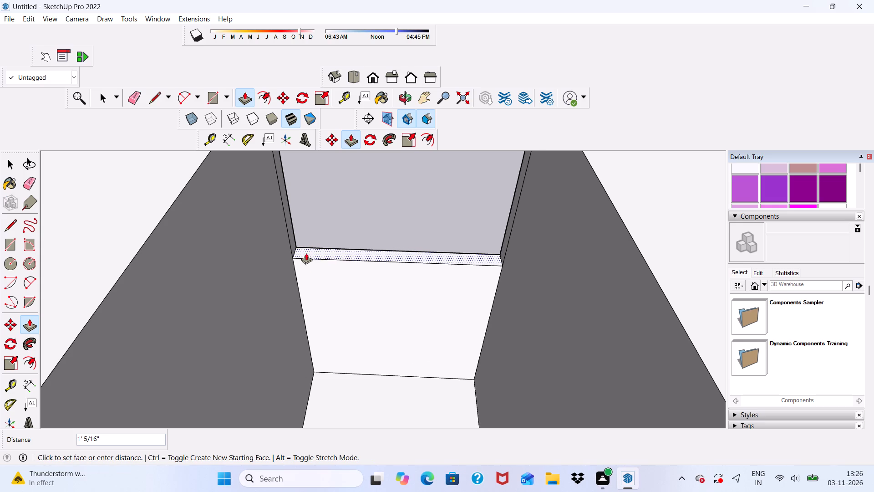
pyautogui.scroll(-4, 276, 335)
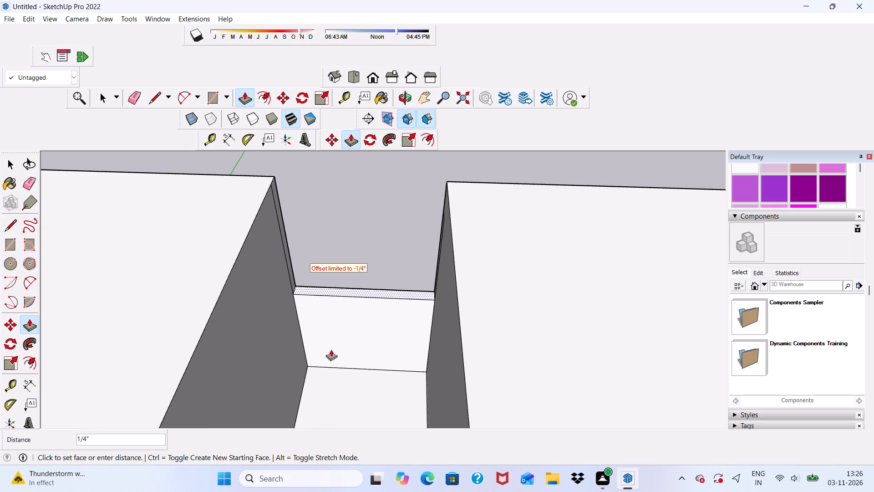
pyautogui.scroll(1, 346, 378)
pyautogui.click(346, 378)
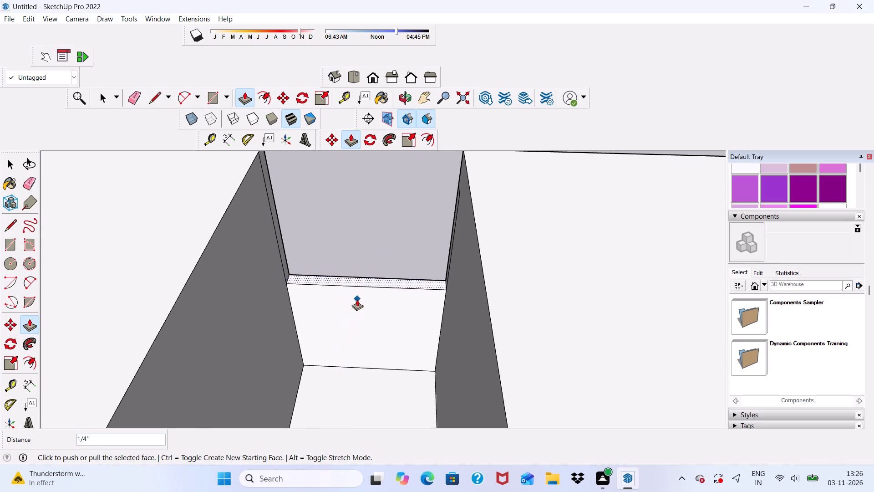
pyautogui.scroll(5, 357, 299)
pyautogui.scroll(3, 371, 259)
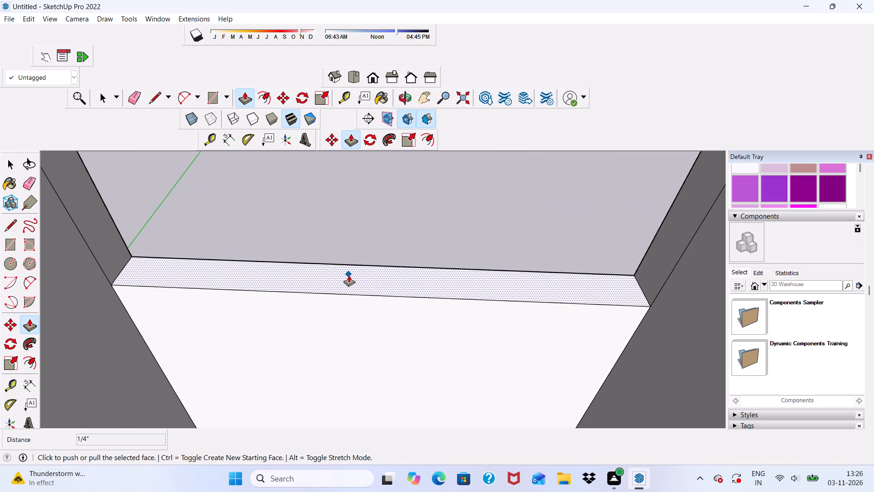
pyautogui.click(349, 275)
pyautogui.scroll(-5, 357, 276)
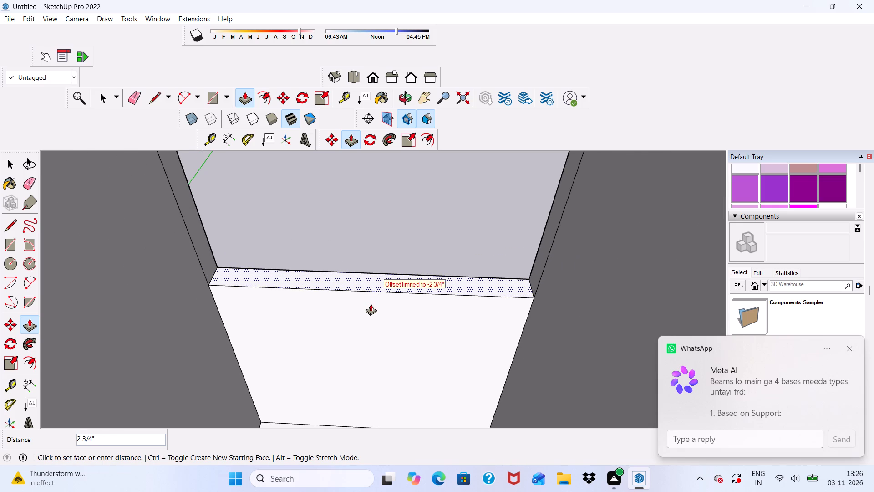
pyautogui.moveTo(371, 304); pyautogui.dragTo(373, 324)
pyautogui.scroll(-5, 366, 270)
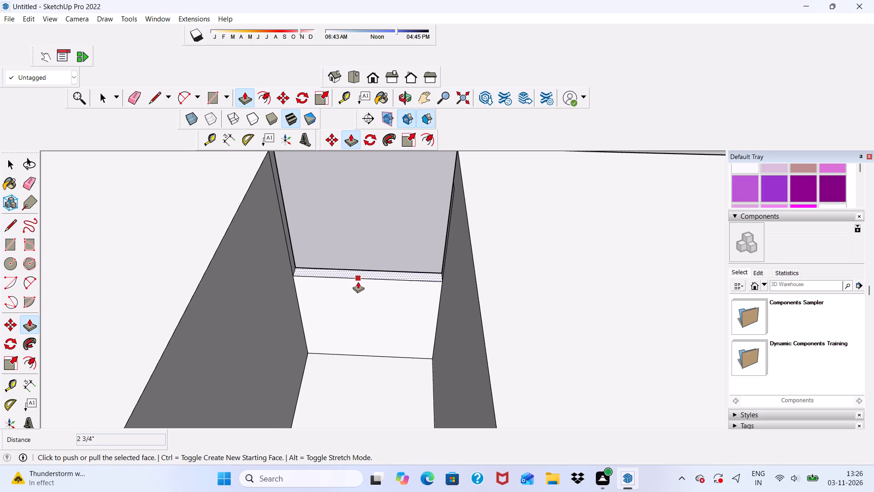
# Push the back wall's top face down twice more, the second time 2', until it is flush with the roof surface between the blocks.
pyautogui.moveTo(360, 287); pyautogui.dragTo(361, 322, button='middle')
pyautogui.scroll(1, 346, 279)
pyautogui.scroll(-1, 345, 279)
pyautogui.click(344, 279)
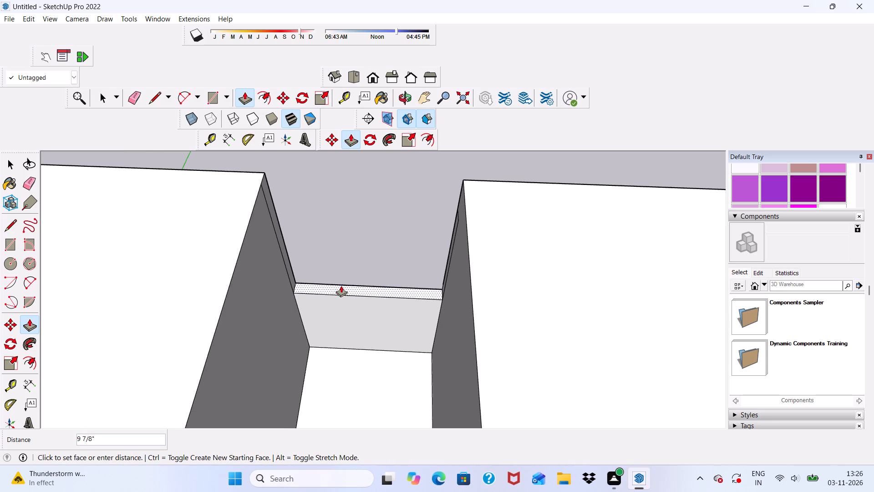
pyautogui.scroll(5, 320, 321)
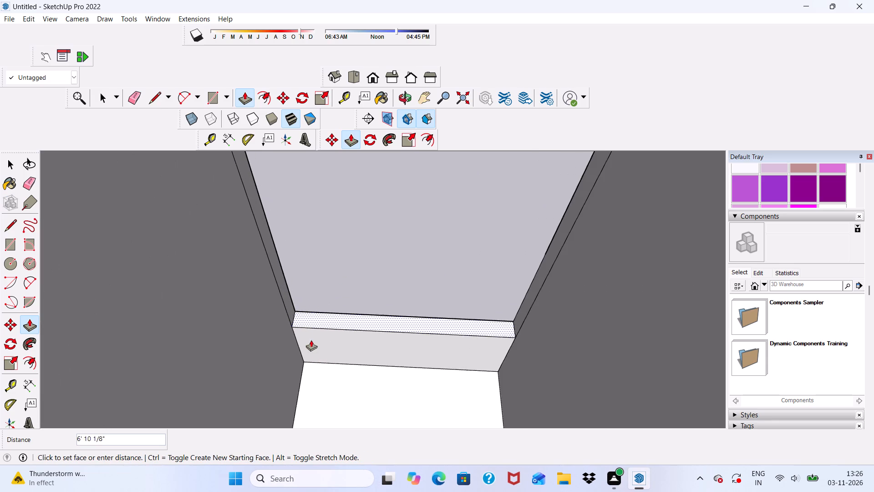
pyautogui.click(308, 363)
pyautogui.scroll(-3, 312, 318)
pyautogui.moveTo(317, 328); pyautogui.dragTo(283, 299, button='middle')
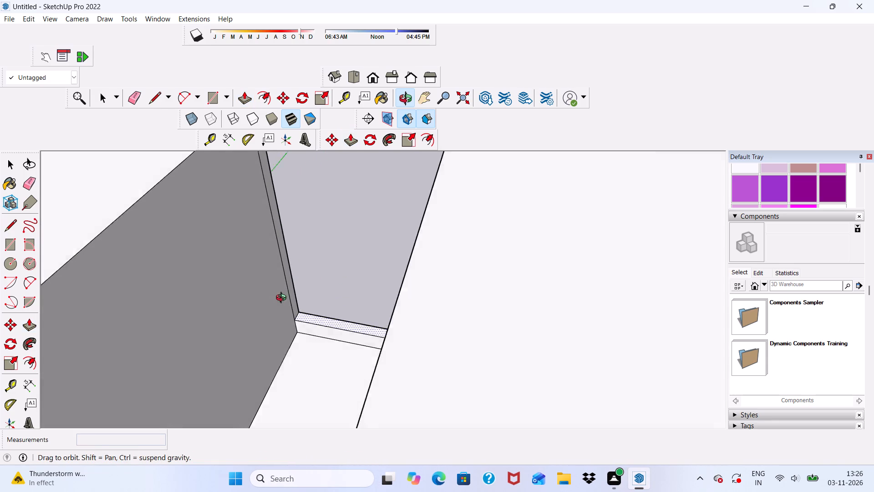
pyautogui.moveTo(283, 299); pyautogui.dragTo(289, 309, button='middle')
pyautogui.scroll(6, 311, 326)
pyautogui.click(310, 323)
pyautogui.click(290, 348)
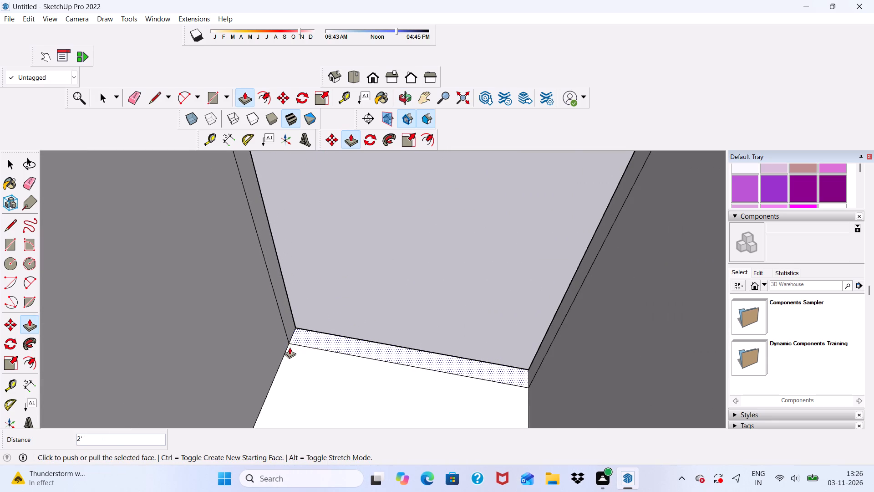
# Begin a Push/Pull on the left block's recessed front wall face below the intermediate slab.
pyautogui.scroll(-5, 300, 308)
pyautogui.moveTo(314, 328); pyautogui.dragTo(358, 206, button='middle')
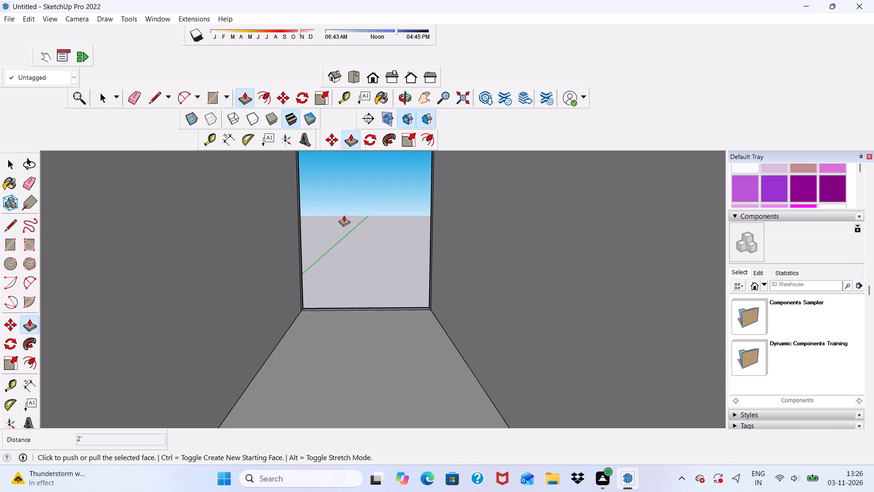
pyautogui.scroll(-5, 344, 215)
pyautogui.scroll(-13, 404, 185)
pyautogui.moveTo(385, 235); pyautogui.dragTo(215, 260, button='middle')
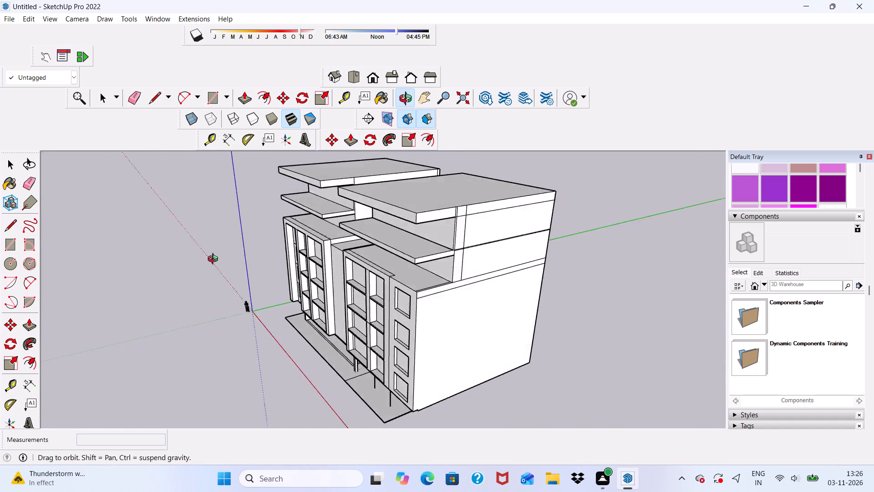
pyautogui.moveTo(215, 260); pyautogui.dragTo(402, 230, button='middle')
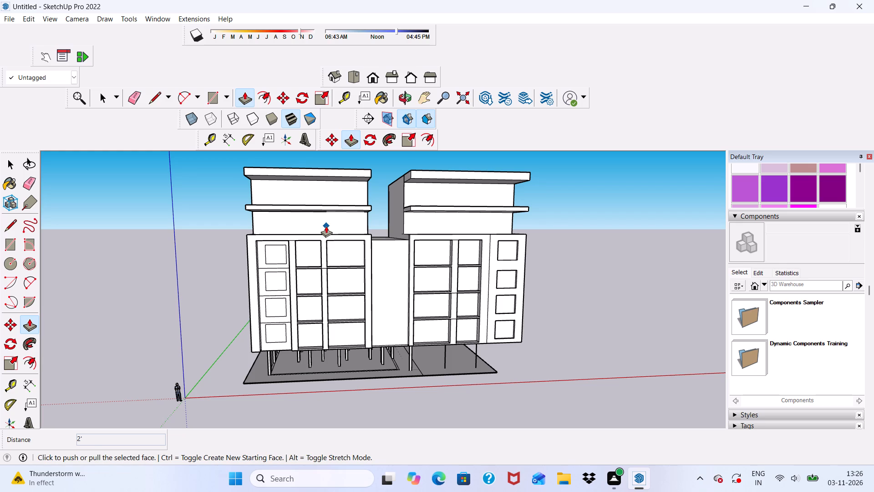
pyautogui.click(326, 226)
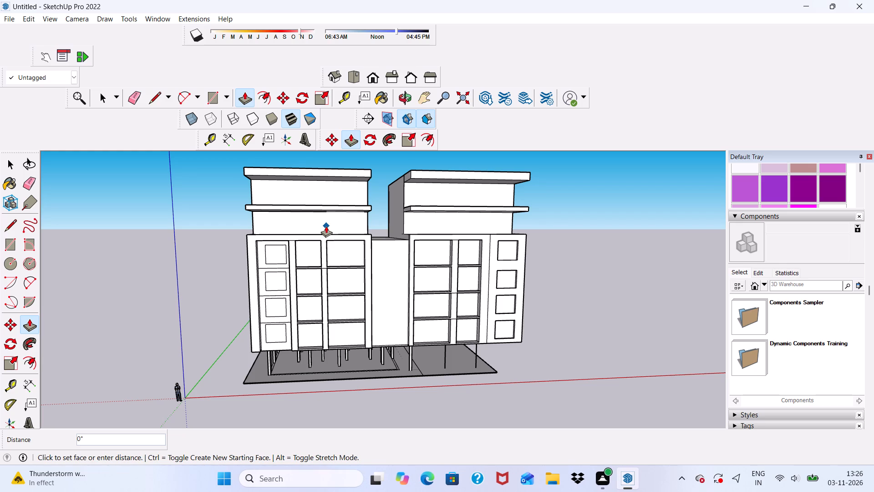
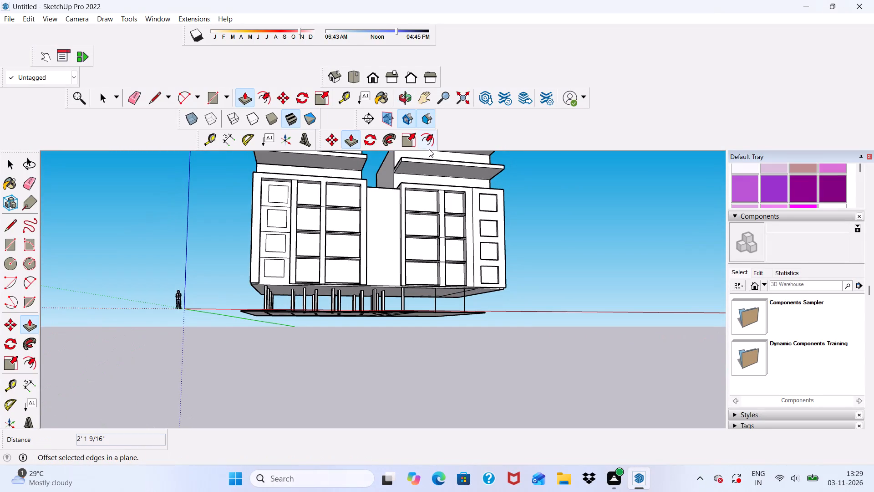
# Push/Pull the top face of the central strip between the two blocks upward until it is level with the roof slabs.
pyautogui.scroll(1, 447, 131)
pyautogui.scroll(-6, 441, 158)
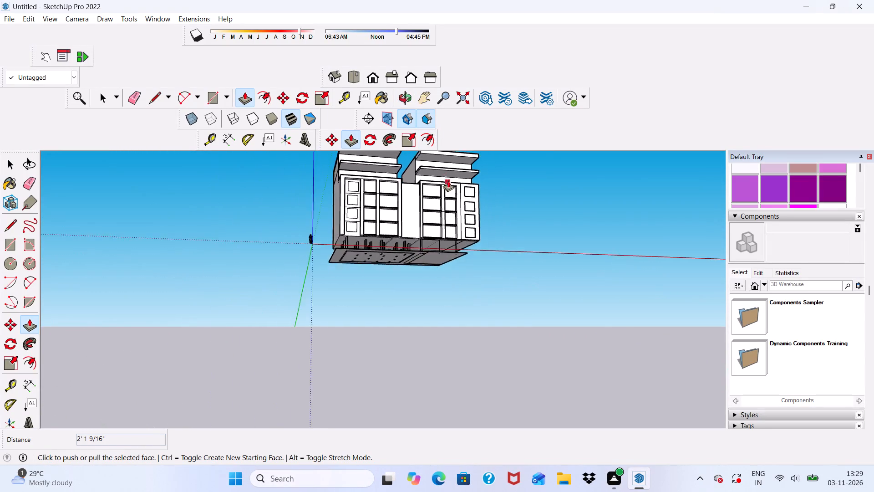
pyautogui.moveTo(448, 180); pyautogui.dragTo(368, 309, button='middle')
pyautogui.scroll(10, 410, 166)
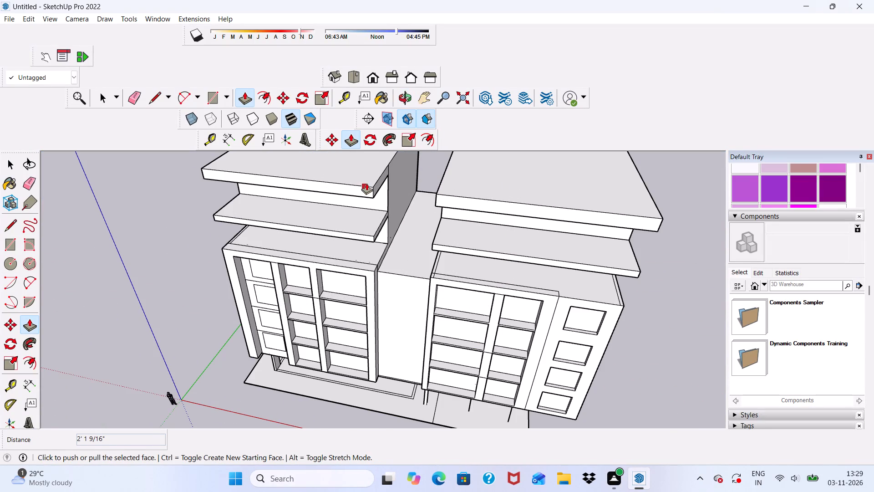
pyautogui.moveTo(370, 184); pyautogui.dragTo(403, 158, button='middle')
pyautogui.moveTo(403, 176); pyautogui.dragTo(405, 114, button='middle')
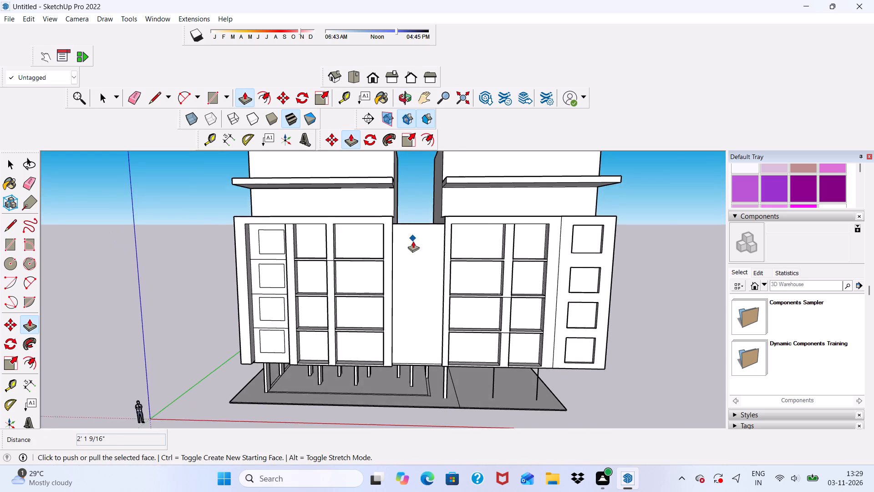
pyautogui.scroll(4, 414, 250)
pyautogui.scroll(-1, 423, 216)
pyautogui.moveTo(424, 216); pyautogui.dragTo(409, 301, button='middle')
pyautogui.press('space')
pyautogui.scroll(4, 417, 247)
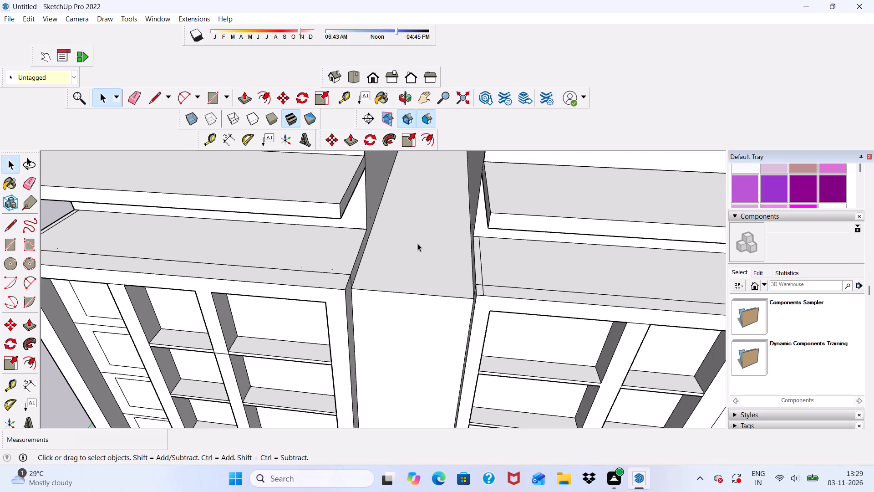
pyautogui.click(417, 238)
pyautogui.click(245, 100)
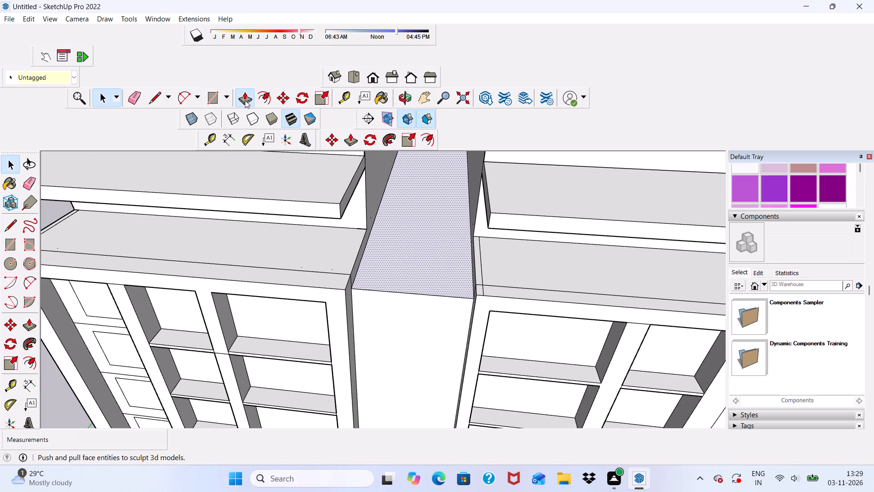
pyautogui.click(396, 265)
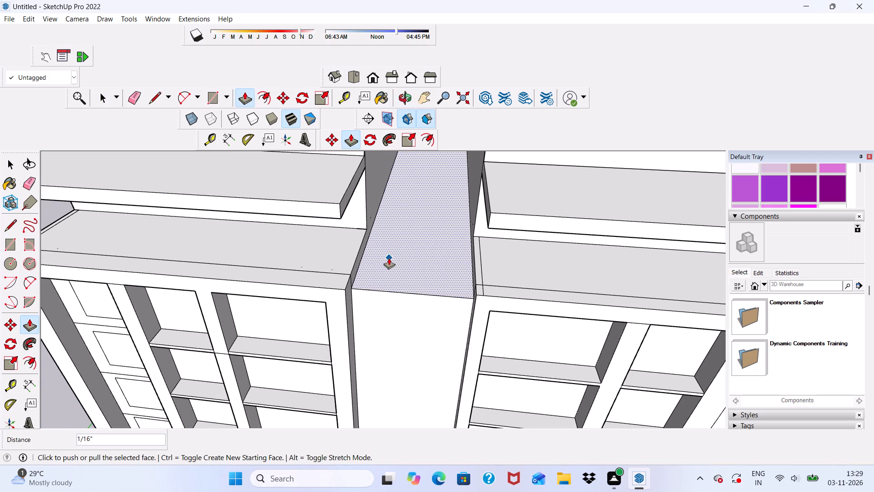
pyautogui.click(394, 272)
pyautogui.scroll(-9, 397, 211)
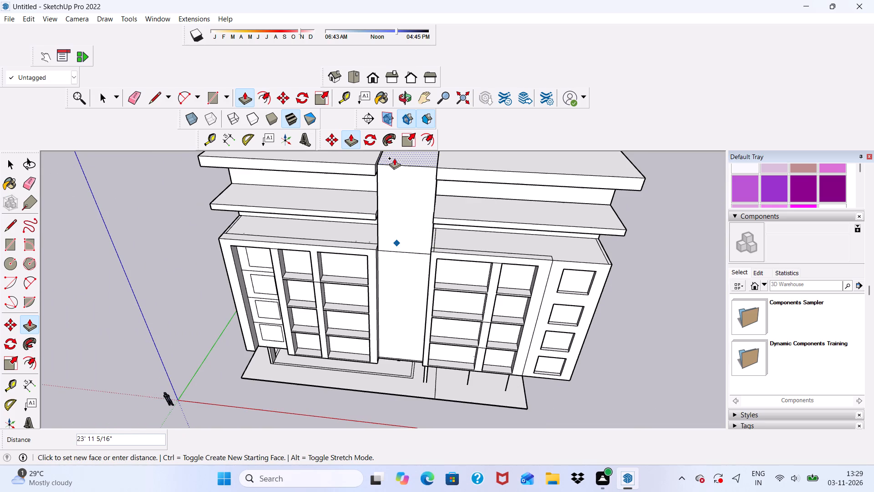
pyautogui.moveTo(400, 180); pyautogui.dragTo(424, 103, button='middle')
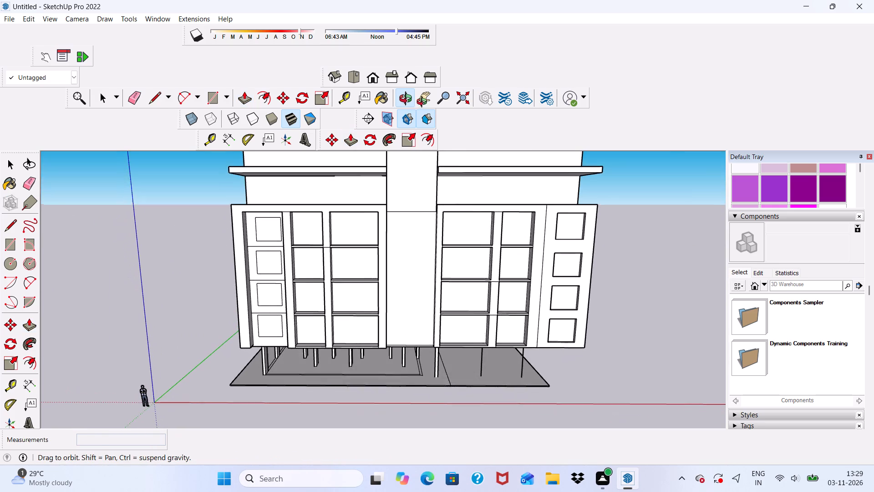
pyautogui.moveTo(424, 103); pyautogui.dragTo(425, 102, button='middle')
pyautogui.scroll(2, 424, 102)
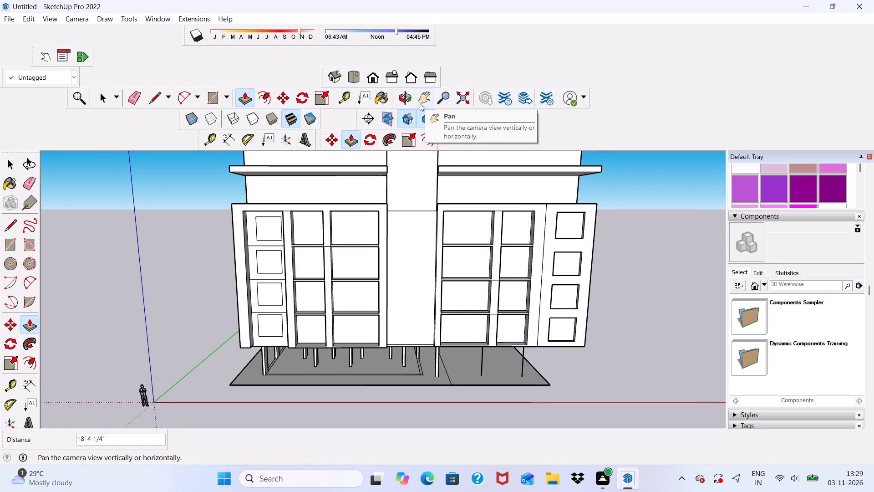
pyautogui.scroll(2, 416, 103)
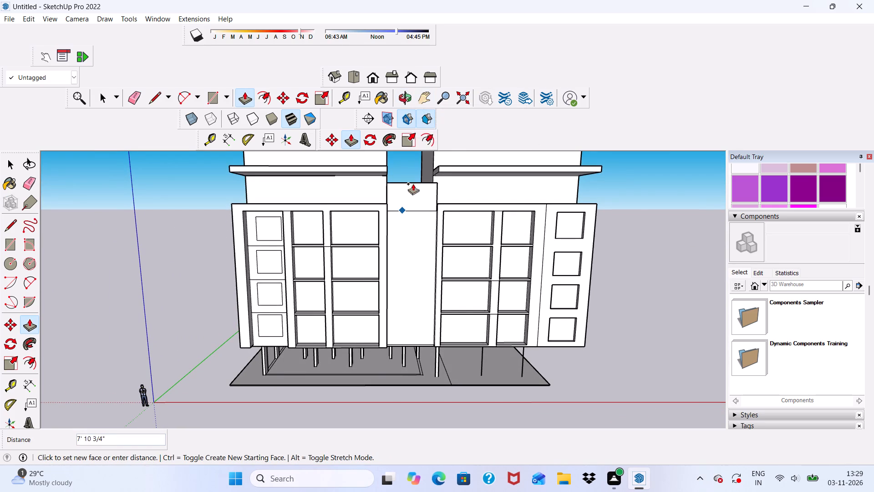
pyautogui.scroll(5, 411, 176)
pyautogui.scroll(-2, 405, 160)
pyautogui.scroll(1, 405, 161)
pyautogui.moveTo(405, 161); pyautogui.dragTo(405, 143, button='middle')
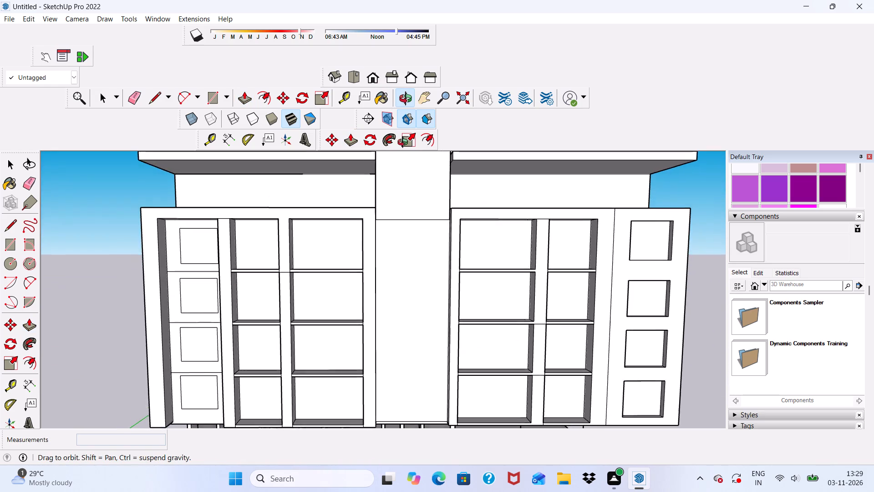
pyautogui.moveTo(405, 143); pyautogui.dragTo(416, 158, button='middle')
pyautogui.scroll(-5, 387, 202)
pyautogui.scroll(6, 412, 199)
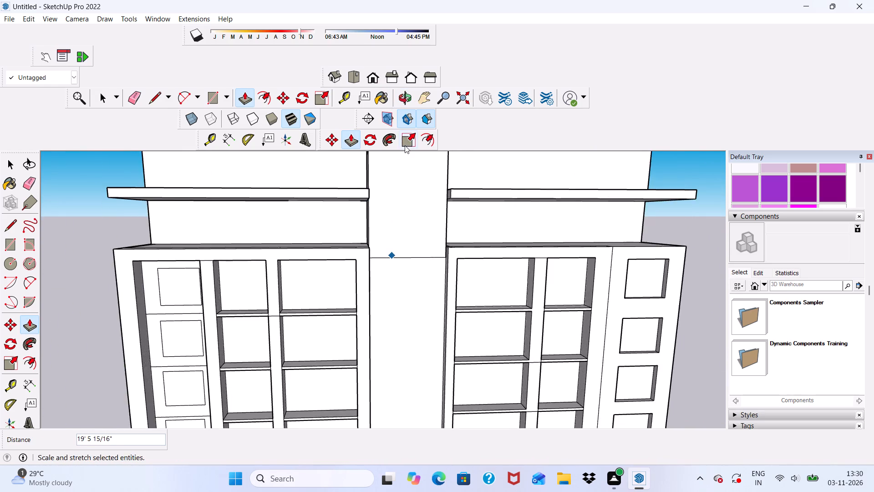
pyautogui.scroll(-1, 391, 152)
pyautogui.scroll(1, 386, 163)
pyautogui.scroll(-5, 372, 192)
pyautogui.scroll(10, 398, 157)
pyautogui.scroll(-1, 380, 159)
pyautogui.moveTo(381, 162); pyautogui.dragTo(375, 183, button='middle')
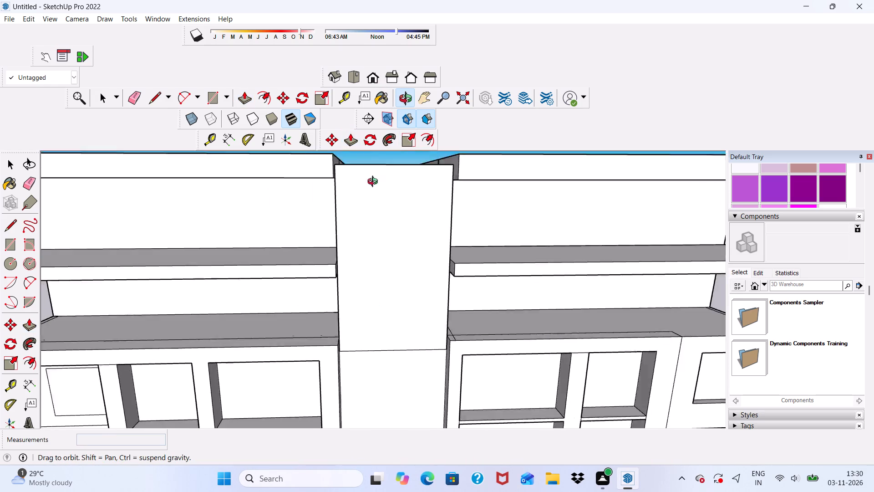
pyautogui.moveTo(375, 183); pyautogui.dragTo(364, 225, button='middle')
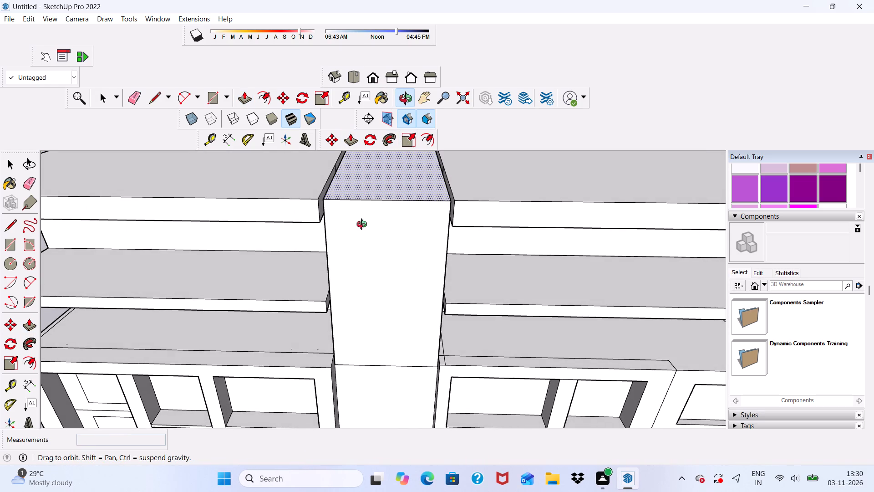
pyautogui.moveTo(364, 225); pyautogui.dragTo(370, 249, button='middle')
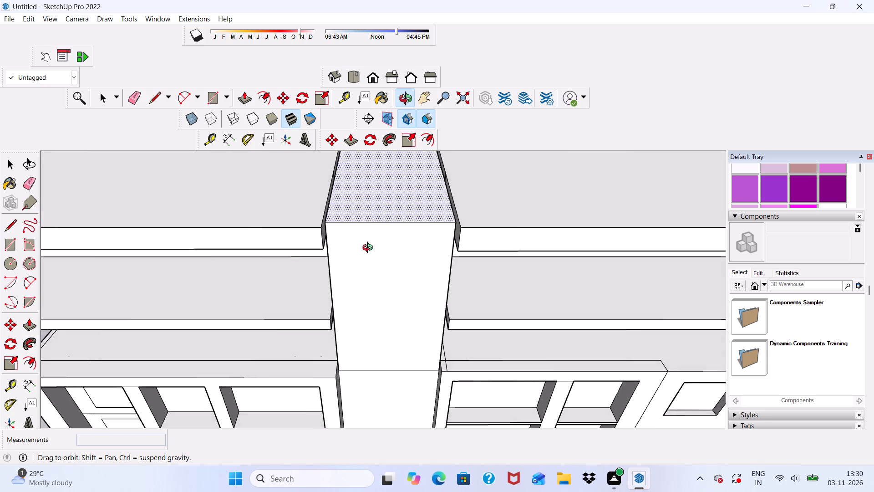
pyautogui.moveTo(370, 249); pyautogui.dragTo(390, 128, button='middle')
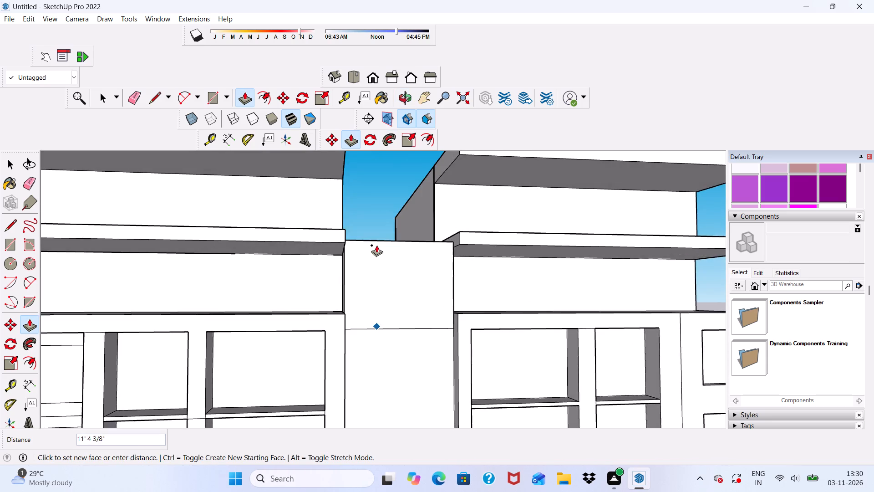
pyautogui.scroll(1, 380, 235)
pyautogui.scroll(-9, 388, 221)
pyautogui.scroll(5, 390, 267)
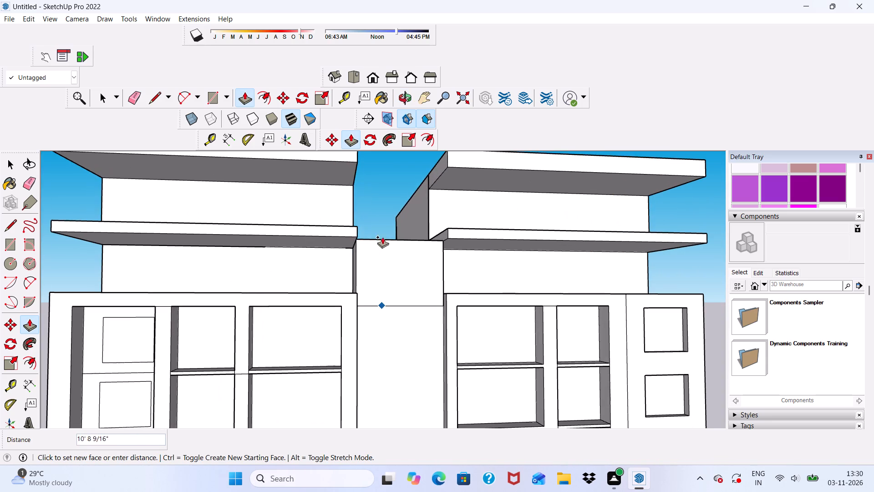
pyautogui.scroll(-3, 381, 146)
pyautogui.moveTo(384, 147); pyautogui.dragTo(329, 316, button='middle')
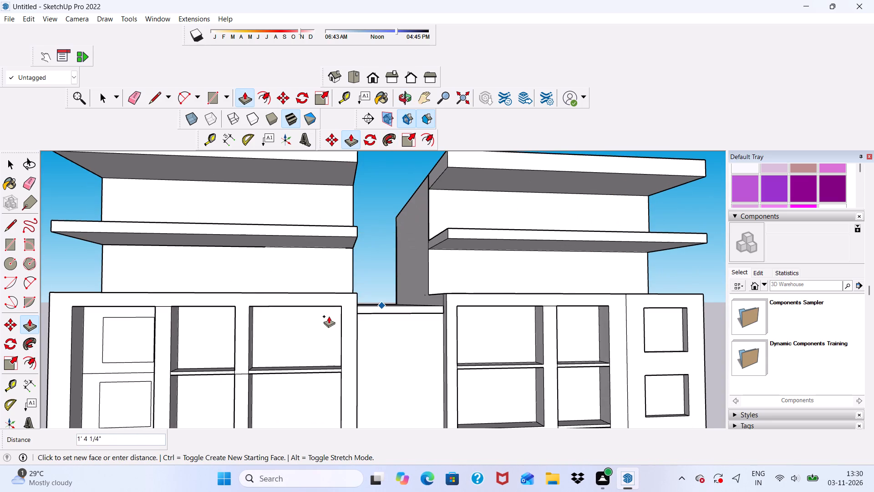
pyautogui.moveTo(329, 316); pyautogui.dragTo(347, 311, button='middle')
pyautogui.scroll(1, 436, 262)
pyautogui.scroll(-1, 442, 256)
pyautogui.moveTo(441, 256); pyautogui.dragTo(367, 324, button='middle')
pyautogui.scroll(2, 363, 166)
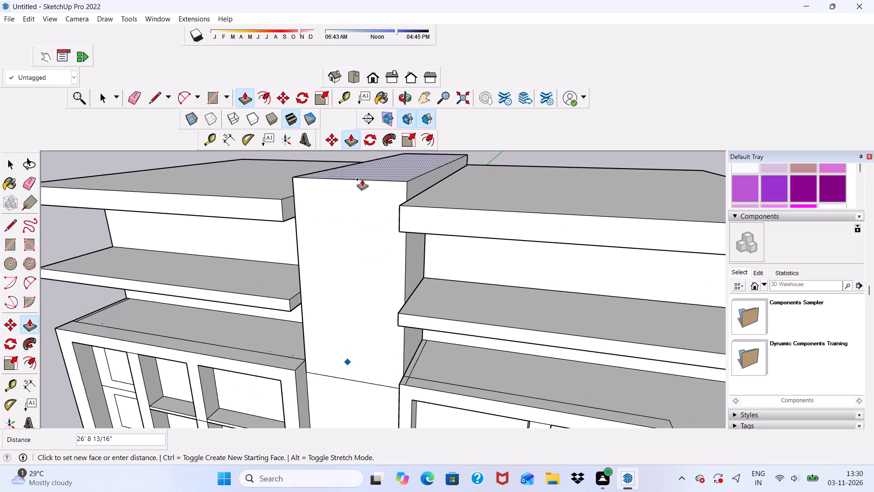
pyautogui.click(414, 195)
pyautogui.press('space')
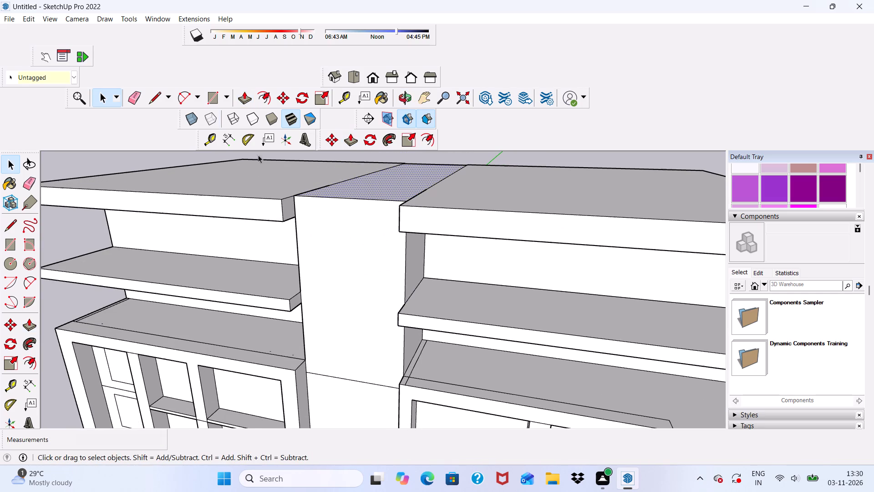
# Erase the horizontal seam line across the front of the raised central strip.
pyautogui.click(131, 91)
pyautogui.moveTo(322, 353); pyautogui.dragTo(327, 382)
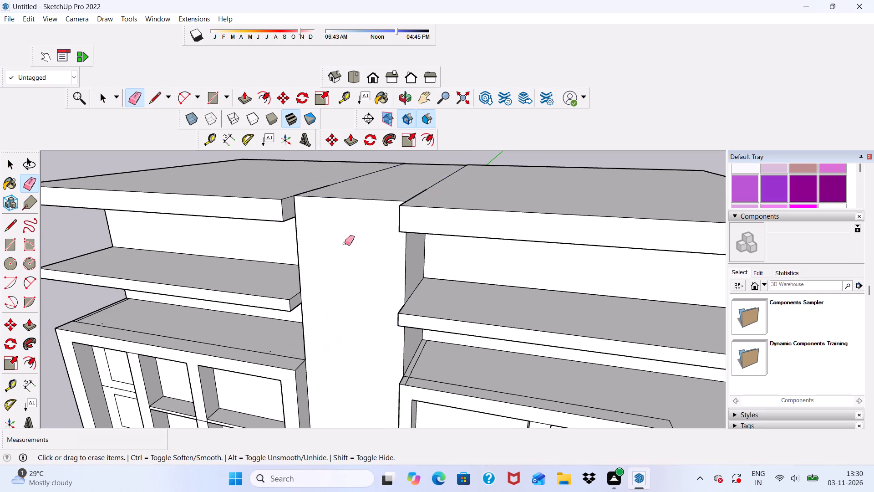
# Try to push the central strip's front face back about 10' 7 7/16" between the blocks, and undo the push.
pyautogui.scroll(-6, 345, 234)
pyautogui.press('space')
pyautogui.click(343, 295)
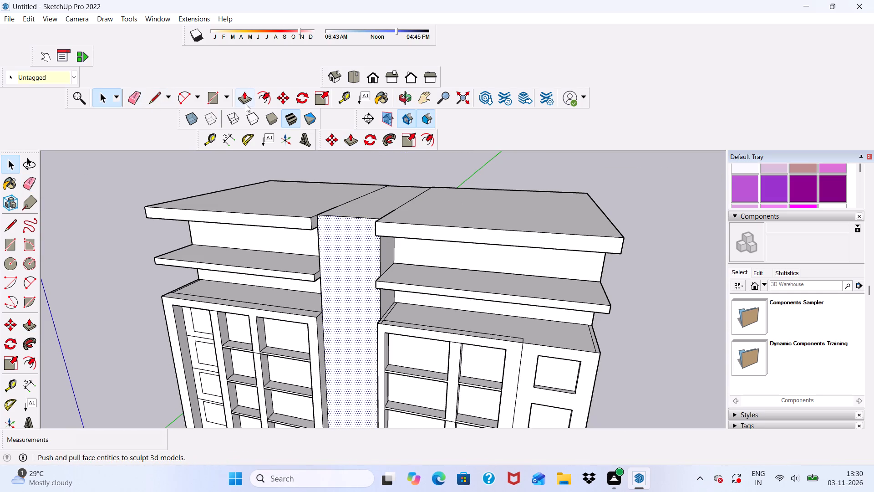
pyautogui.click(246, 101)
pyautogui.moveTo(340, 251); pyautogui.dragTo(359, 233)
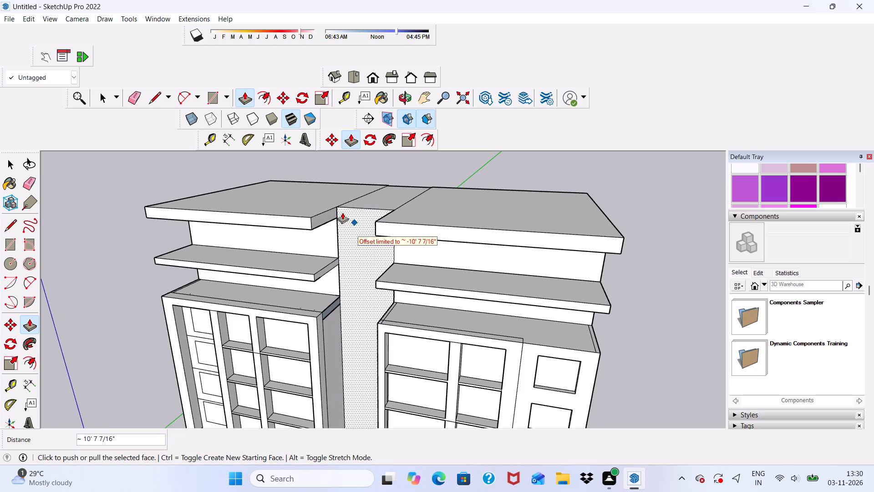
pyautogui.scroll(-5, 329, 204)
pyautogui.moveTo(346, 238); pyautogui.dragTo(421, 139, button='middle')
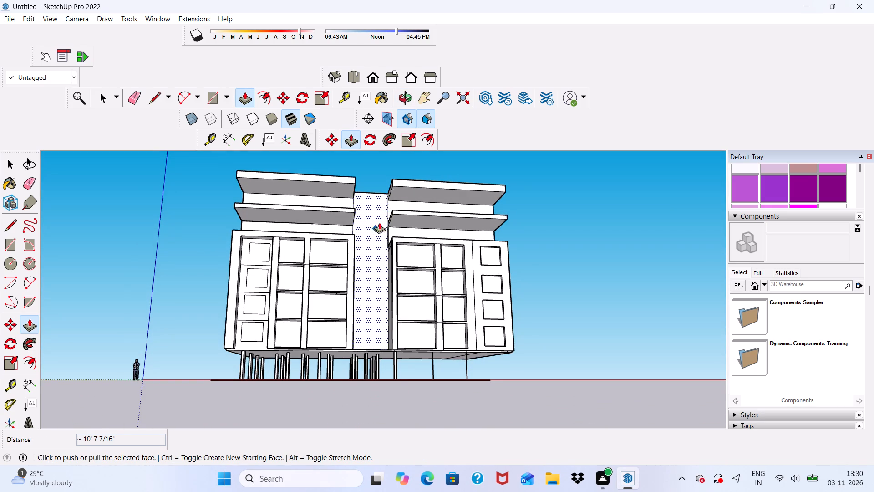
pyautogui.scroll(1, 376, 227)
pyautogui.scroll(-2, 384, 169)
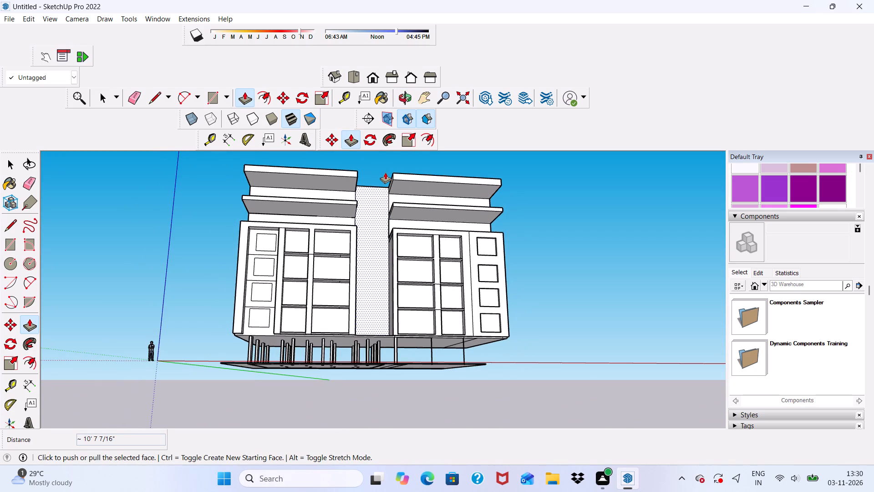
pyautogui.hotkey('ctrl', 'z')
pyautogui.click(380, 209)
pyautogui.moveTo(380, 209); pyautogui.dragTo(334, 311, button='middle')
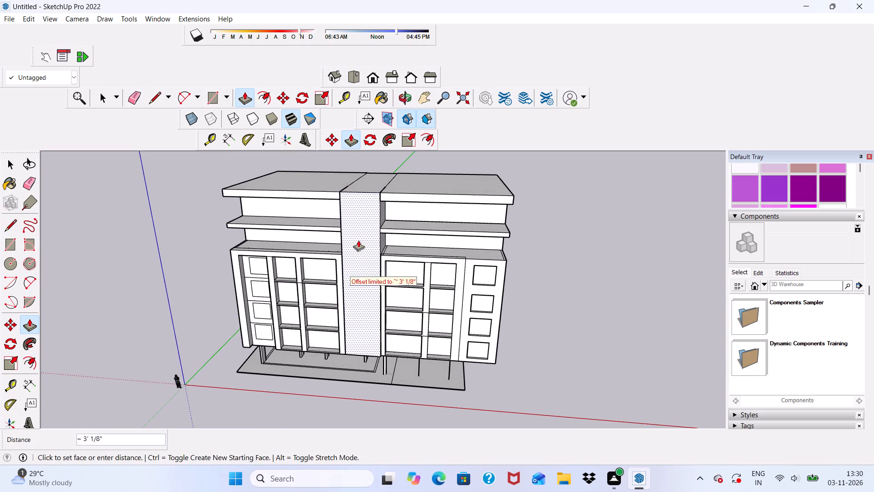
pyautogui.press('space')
# Pull the front edge face of the left block's roof slab forward to deepen its overhang past the central strip.
pyautogui.scroll(4, 327, 200)
pyautogui.click(326, 193)
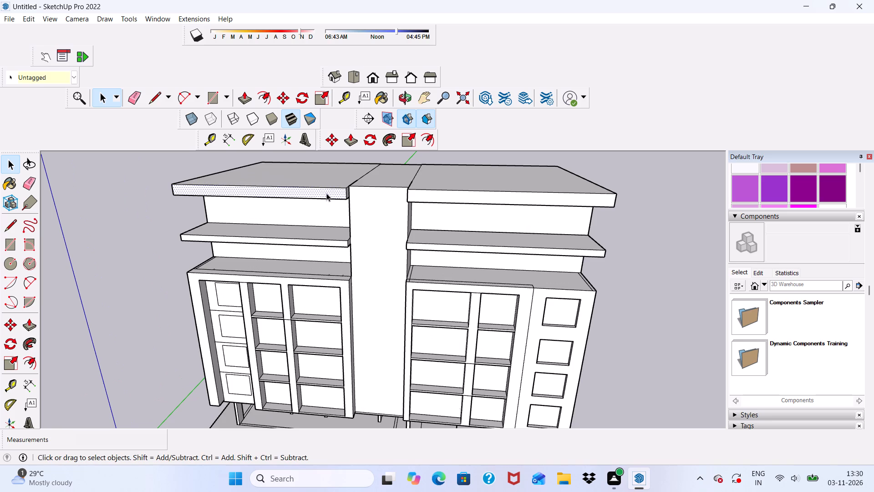
pyautogui.click(247, 95)
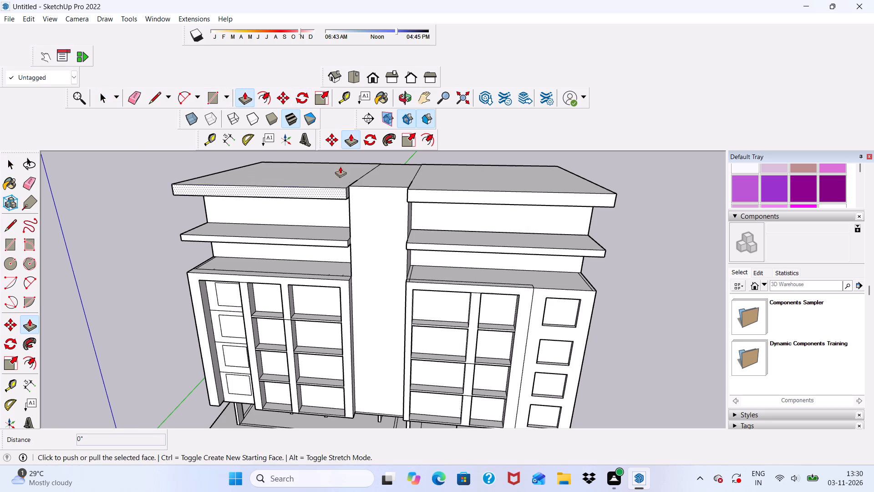
pyautogui.scroll(3, 352, 190)
pyautogui.click(326, 188)
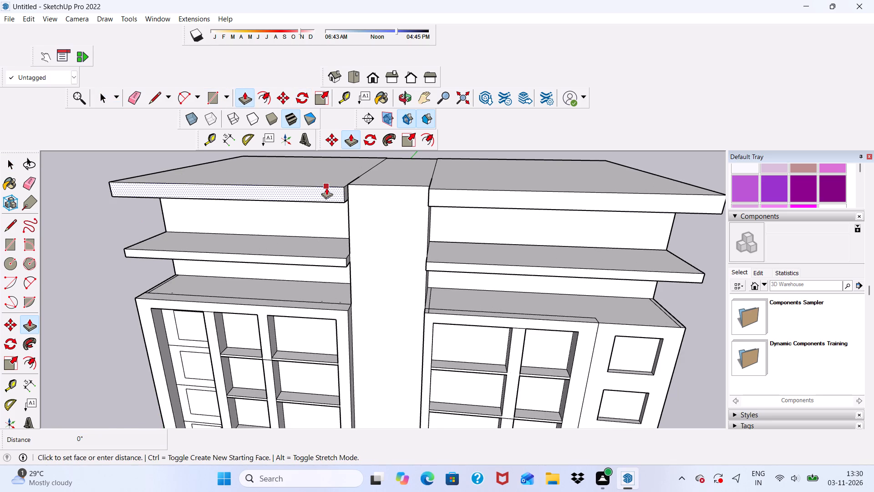
pyautogui.click(301, 195)
pyautogui.press('space')
# Pull the front edge face of the right block's roof slab forward to align with the left roof slab's front.
pyautogui.click(444, 199)
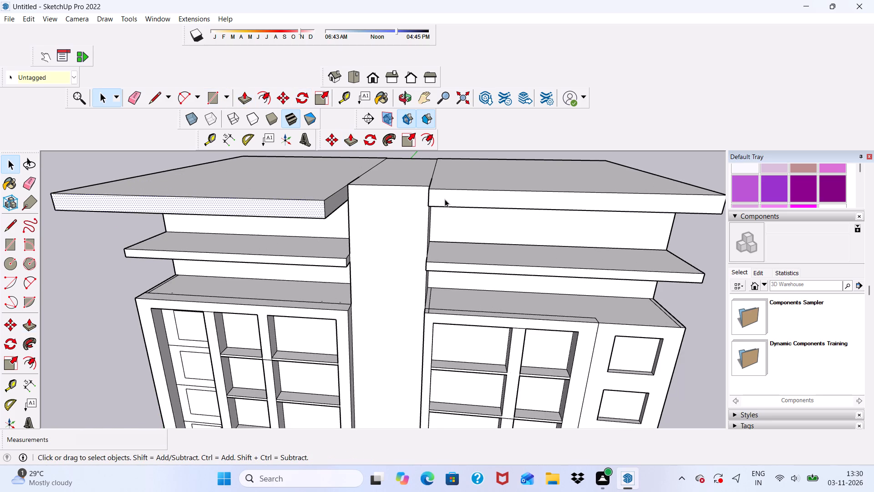
pyautogui.click(240, 97)
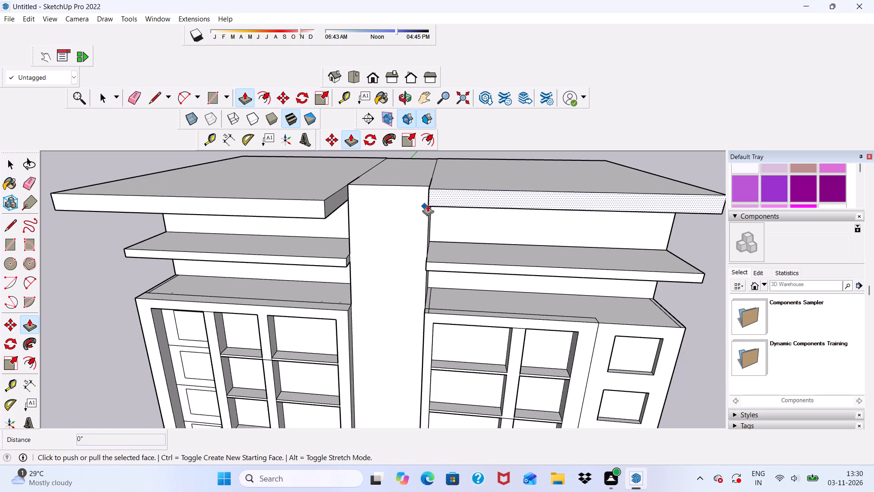
pyautogui.click(447, 198)
pyautogui.click(431, 195)
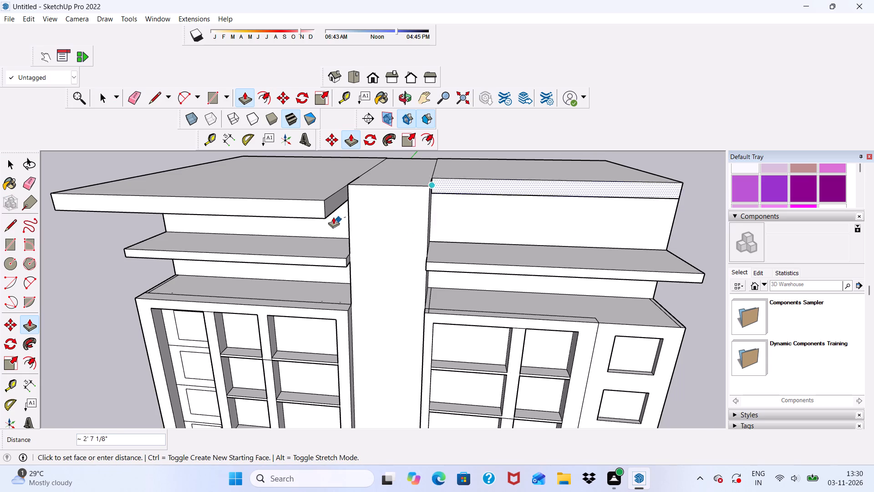
pyautogui.click(324, 210)
# Pull the front edge face of the left block's lower overhanging slab forward 4' 4 3/8", and about 8' 3 1/2" more.
pyautogui.scroll(-3, 408, 222)
pyautogui.moveTo(436, 228); pyautogui.dragTo(452, 169, button='middle')
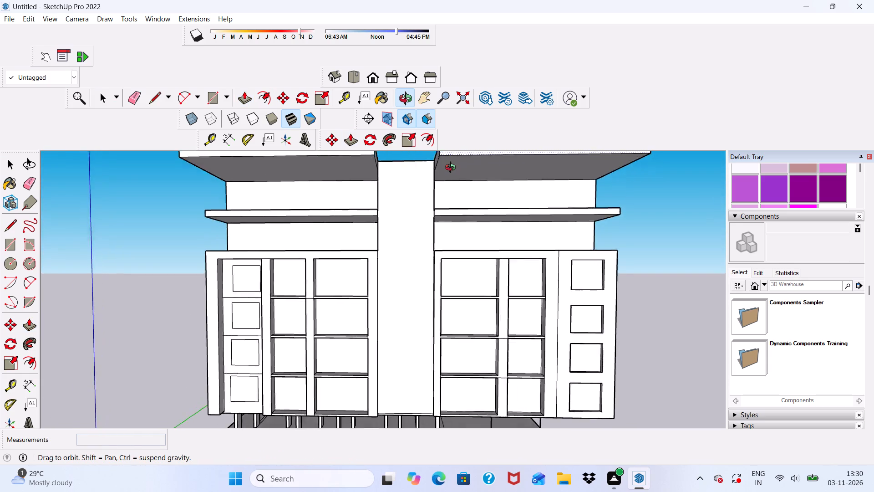
pyautogui.moveTo(452, 169); pyautogui.dragTo(442, 191, button='middle')
pyautogui.press('space')
pyautogui.scroll(4, 331, 210)
pyautogui.click(362, 232)
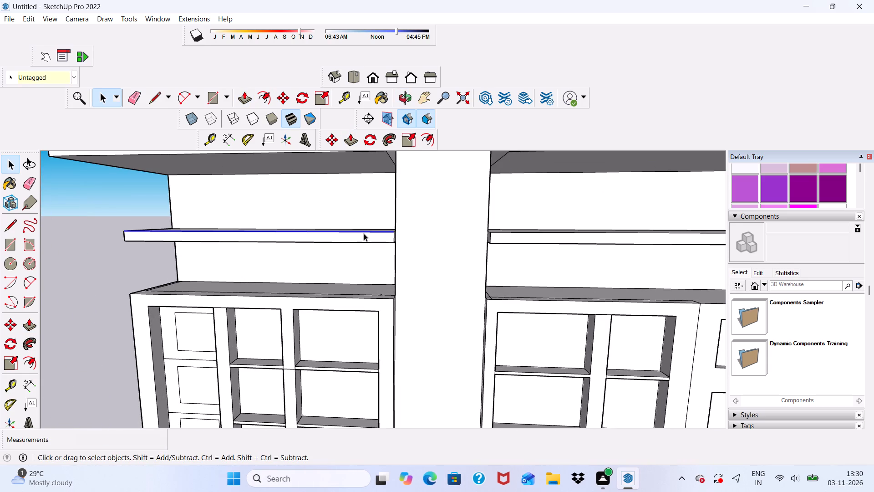
pyautogui.click(364, 236)
pyautogui.click(250, 94)
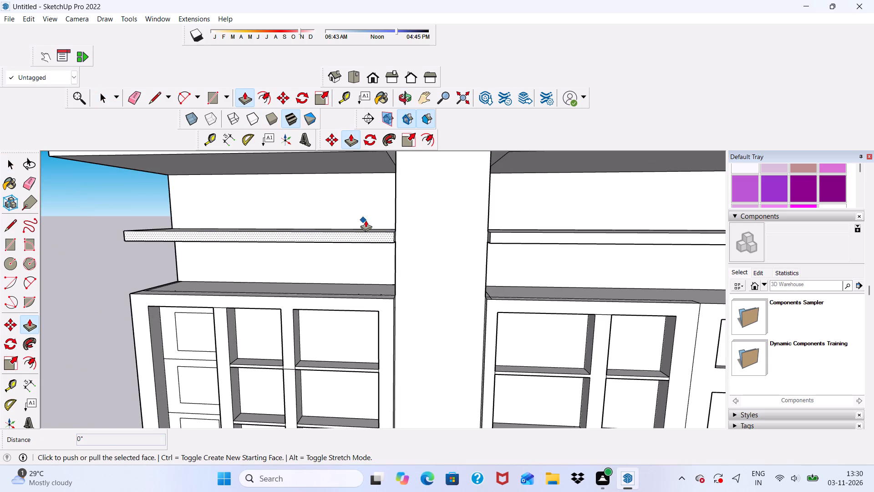
pyautogui.click(380, 237)
pyautogui.scroll(-3, 306, 247)
pyautogui.scroll(2, 362, 240)
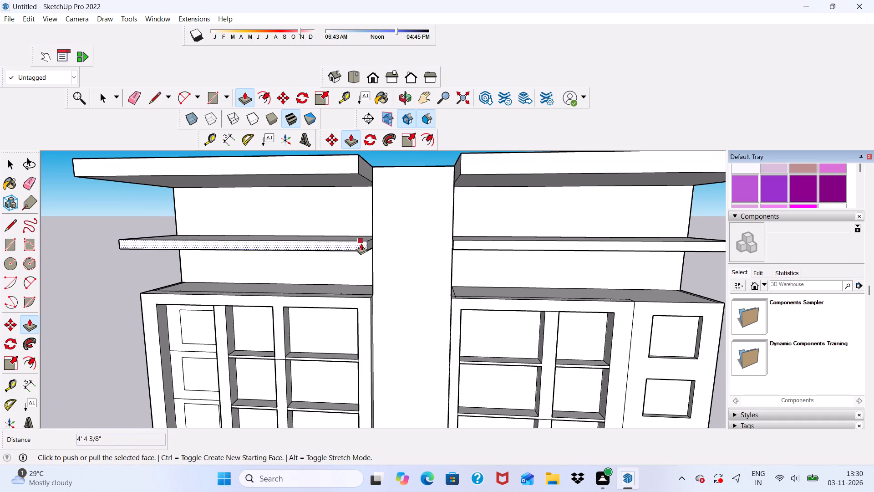
pyautogui.click(361, 244)
pyautogui.scroll(2, 360, 174)
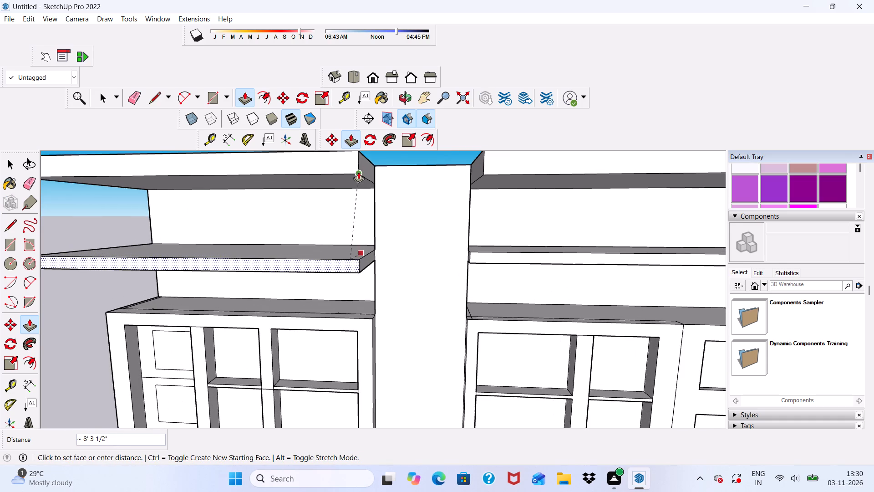
pyautogui.click(357, 171)
pyautogui.press('space')
# Pull the right block's lower slab front face forward about 12' 7 7/8" to align with the left lower slab's front.
pyautogui.scroll(2, 480, 256)
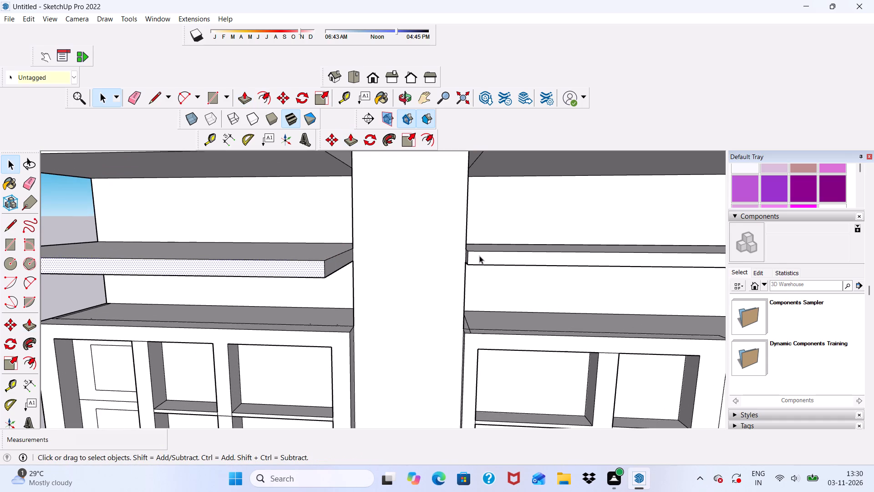
pyautogui.click(479, 256)
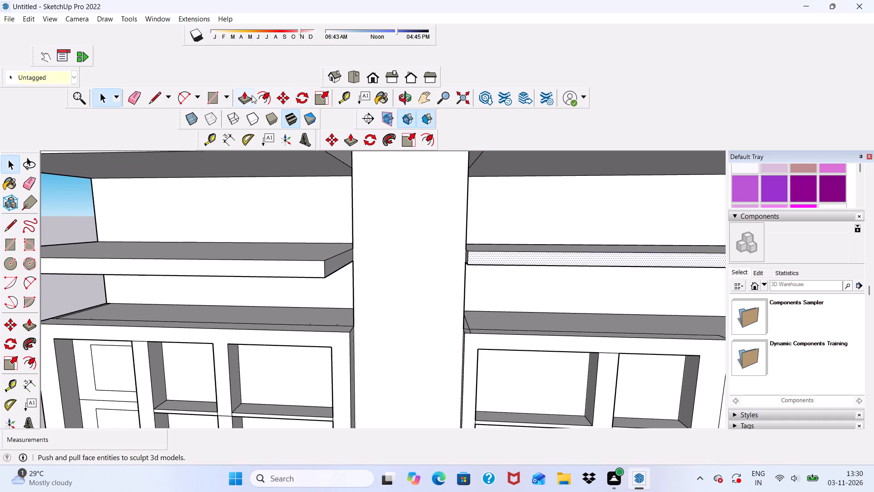
pyautogui.click(243, 97)
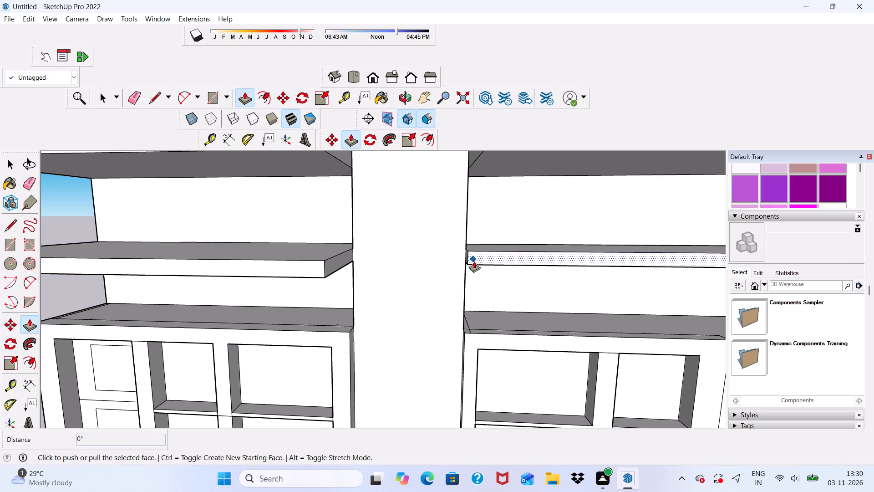
pyautogui.click(471, 255)
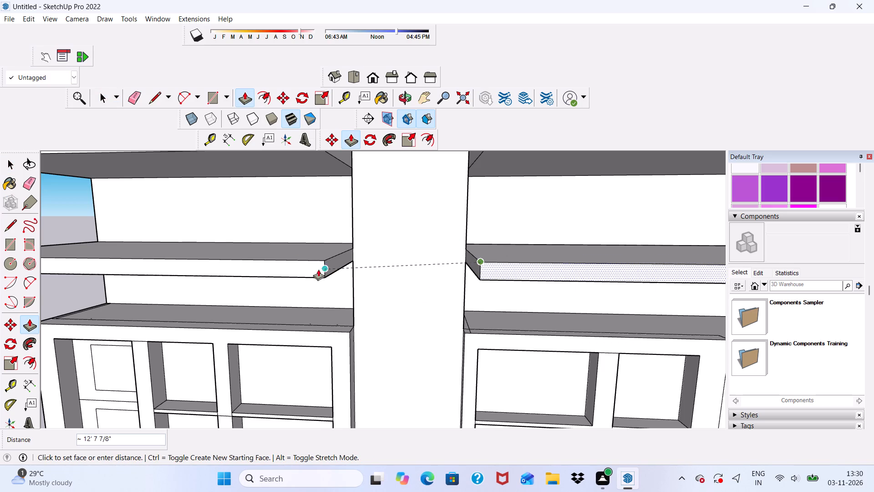
pyautogui.click(322, 268)
pyautogui.scroll(-11, 455, 221)
pyautogui.moveTo(527, 223); pyautogui.dragTo(491, 280, button='middle')
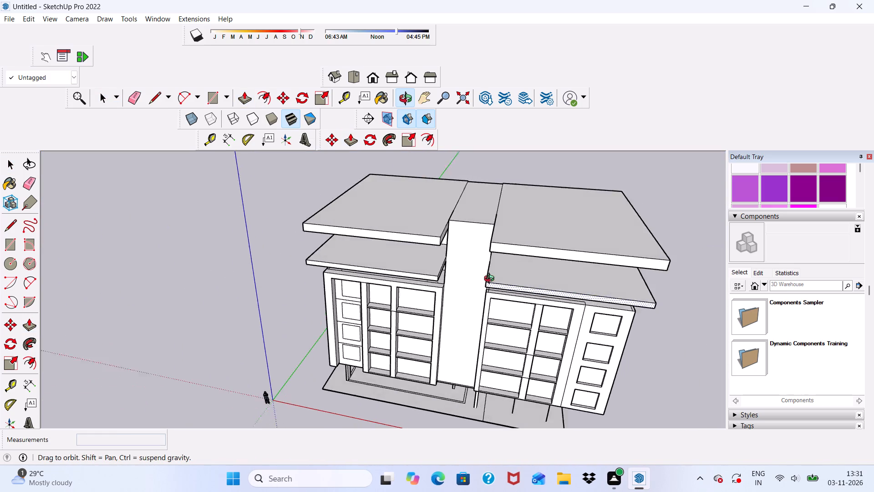
pyautogui.moveTo(491, 280); pyautogui.dragTo(534, 199, button='middle')
pyautogui.scroll(5, 460, 190)
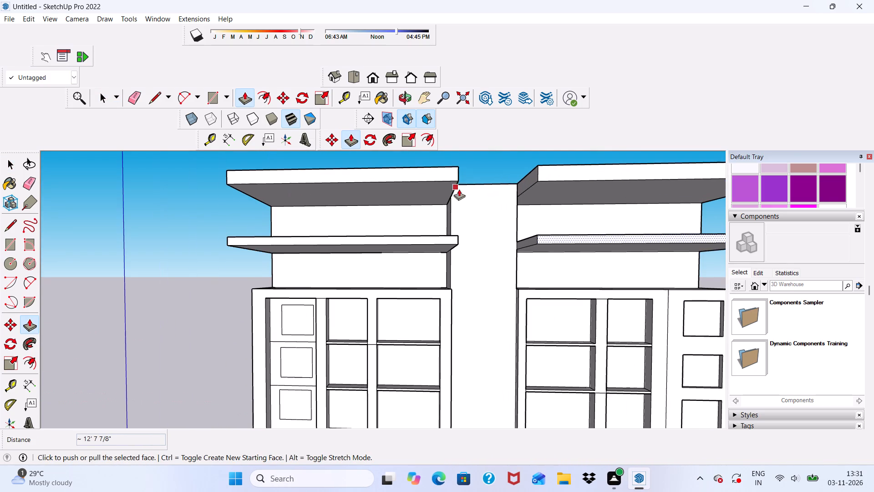
pyautogui.press('space')
# Push the central strip's front face back 5' 7 1/4" to recess it between the two blocks.
pyautogui.scroll(-6, 477, 212)
pyautogui.moveTo(472, 234); pyautogui.dragTo(480, 195, button='middle')
pyautogui.moveTo(480, 195); pyautogui.dragTo(477, 202, button='middle')
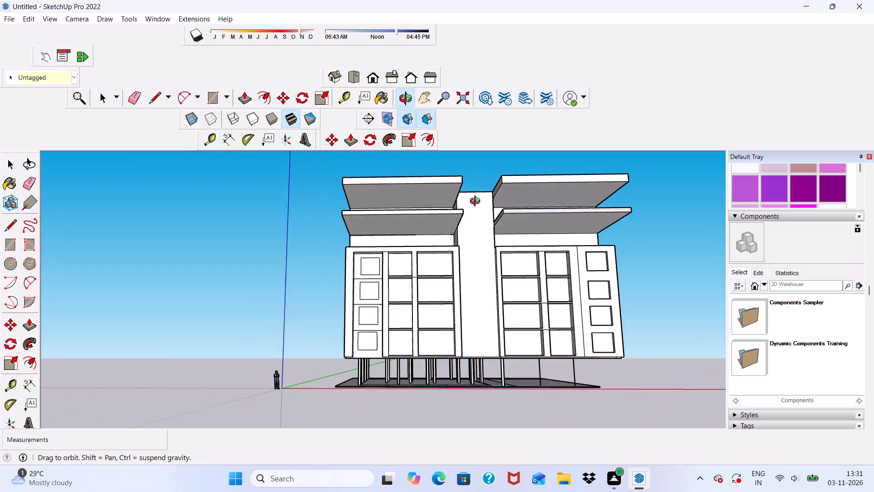
pyautogui.moveTo(477, 202); pyautogui.dragTo(453, 261, button='middle')
pyautogui.scroll(3, 458, 266)
pyautogui.click(477, 255)
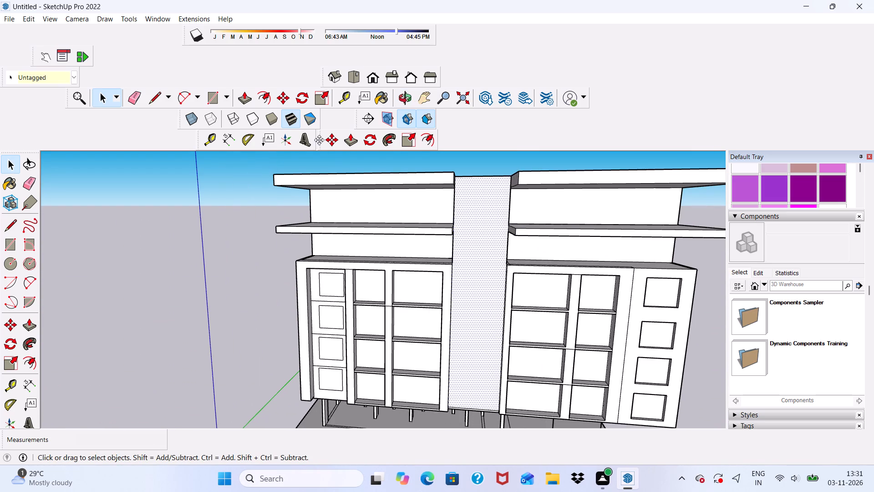
pyautogui.click(151, 94)
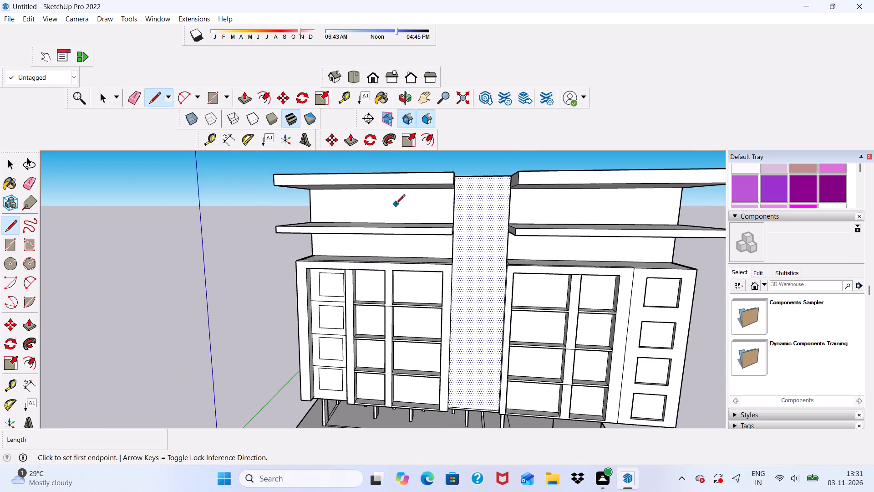
pyautogui.scroll(-6, 603, 206)
pyautogui.moveTo(510, 204); pyautogui.dragTo(519, 279, button='middle')
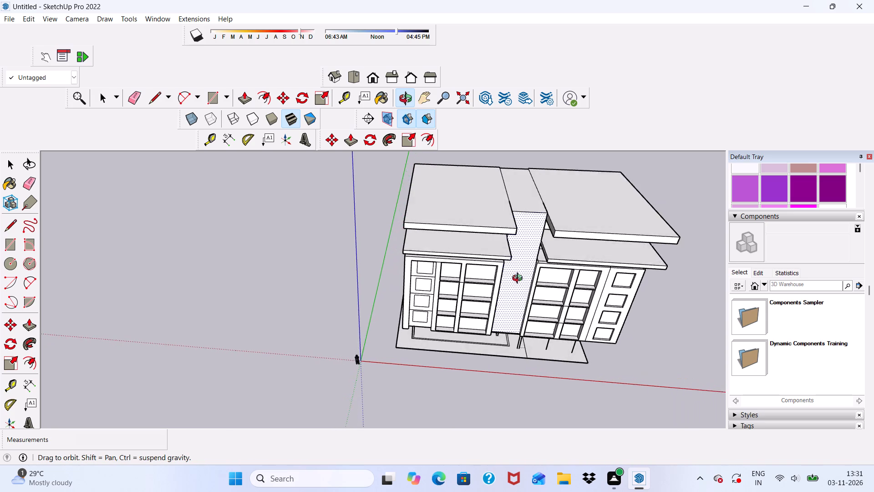
pyautogui.moveTo(519, 279); pyautogui.dragTo(520, 299, button='middle')
pyautogui.scroll(-5, 482, 251)
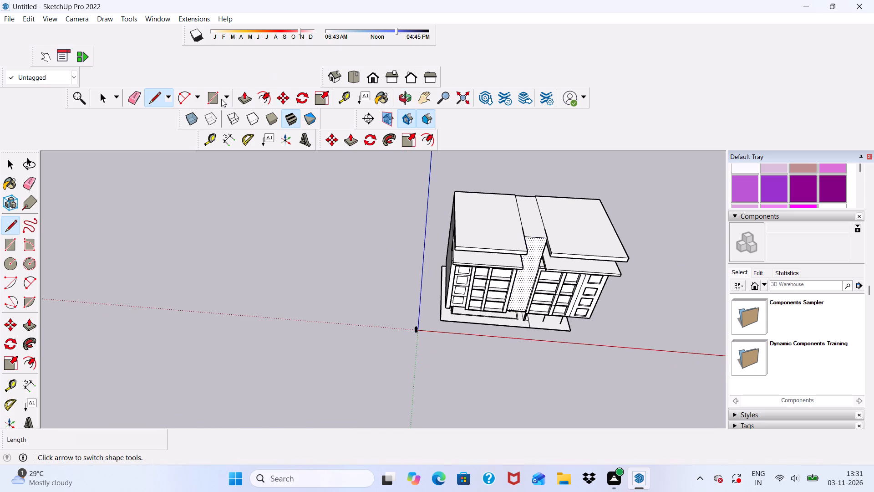
pyautogui.click(244, 94)
pyautogui.scroll(4, 501, 227)
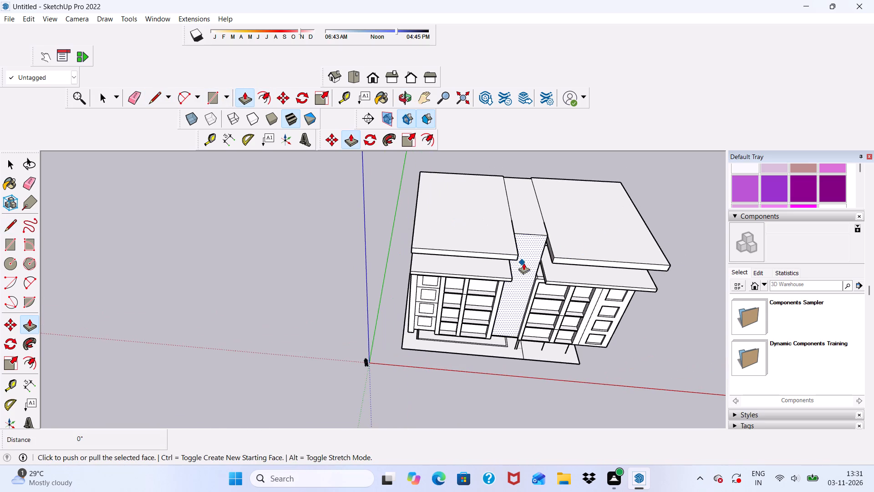
pyautogui.moveTo(526, 257); pyautogui.dragTo(524, 250)
pyautogui.scroll(-4, 524, 250)
pyautogui.moveTo(533, 261); pyautogui.dragTo(518, 179, button='middle')
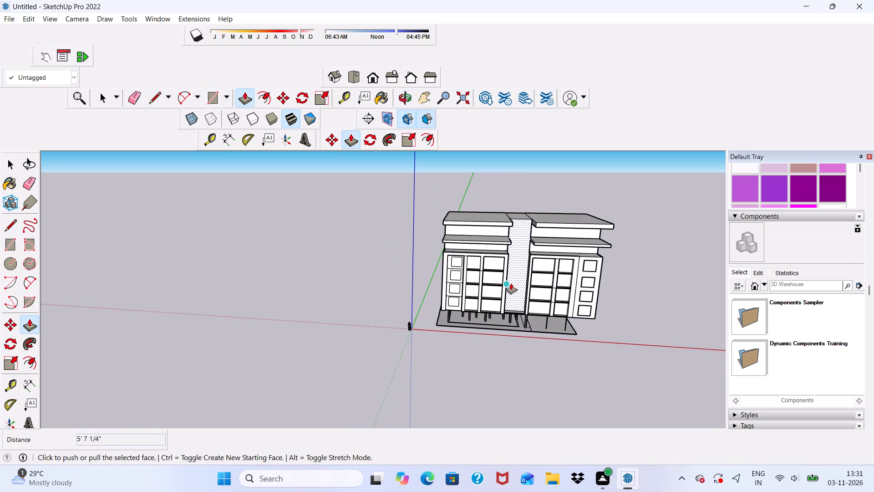
pyautogui.scroll(6, 531, 315)
pyautogui.press('space')
# Draw a rectangle about 14' 3 1/2" by 2' 3 7/8" along the front of the ledge at the recessed central strip's base.
pyautogui.scroll(12, 522, 313)
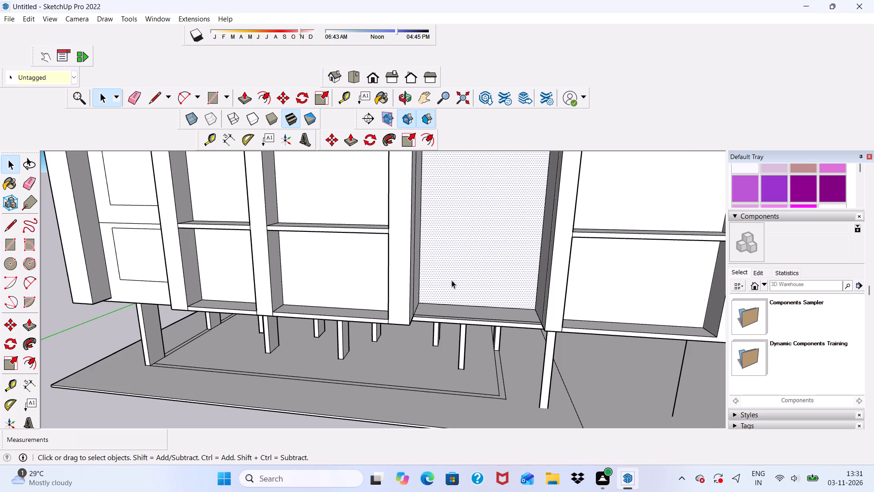
pyautogui.scroll(-4, 449, 279)
pyautogui.moveTo(437, 300); pyautogui.dragTo(423, 315, button='middle')
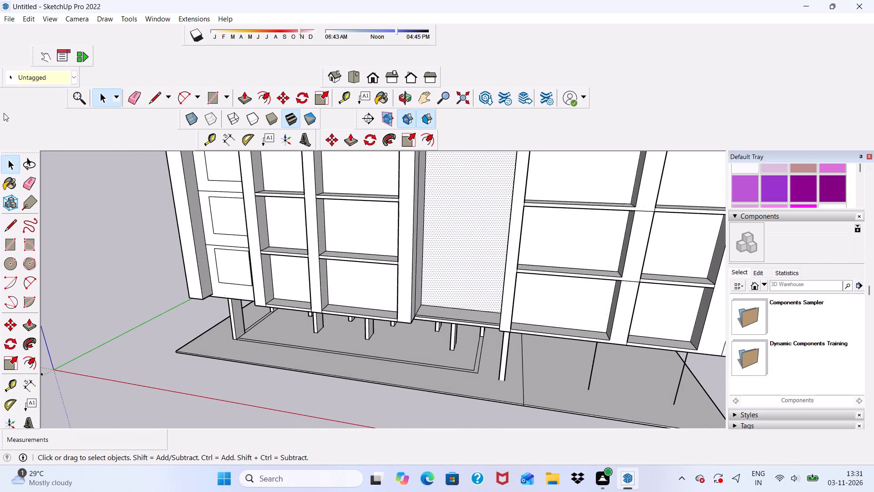
pyautogui.click(214, 98)
pyautogui.scroll(4, 419, 305)
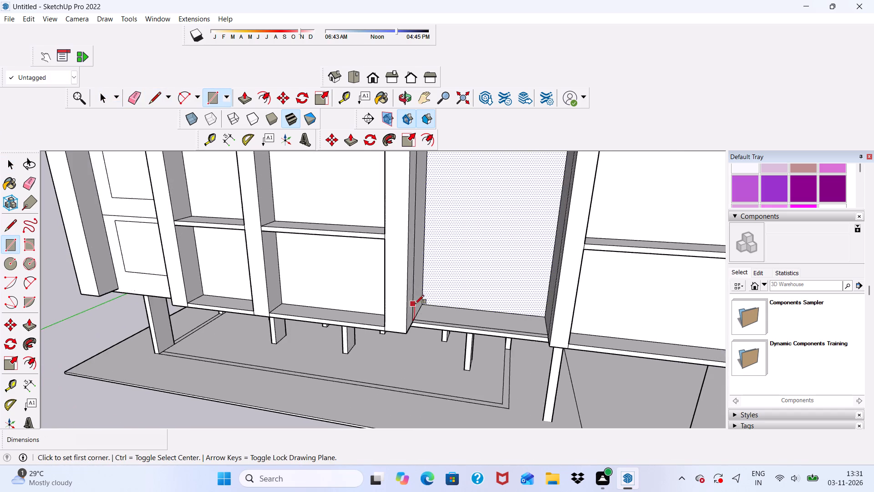
pyautogui.scroll(9, 420, 326)
pyautogui.click(405, 317)
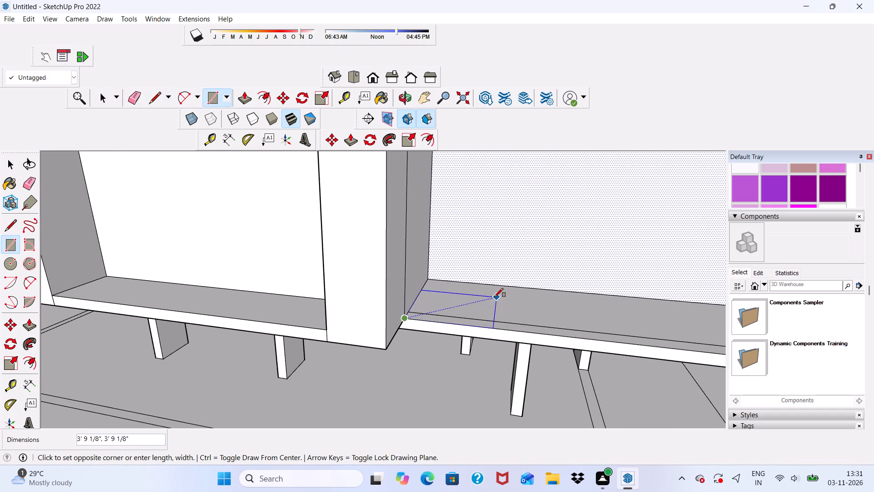
pyautogui.scroll(3, 478, 280)
pyautogui.scroll(-8, 489, 289)
pyautogui.scroll(3, 605, 315)
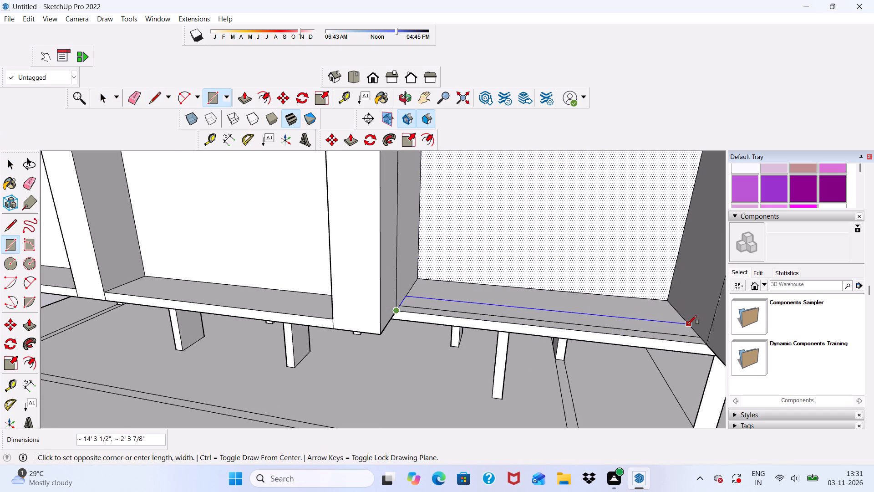
pyautogui.scroll(3, 687, 325)
pyautogui.doubleClick(686, 323)
pyautogui.press('space')
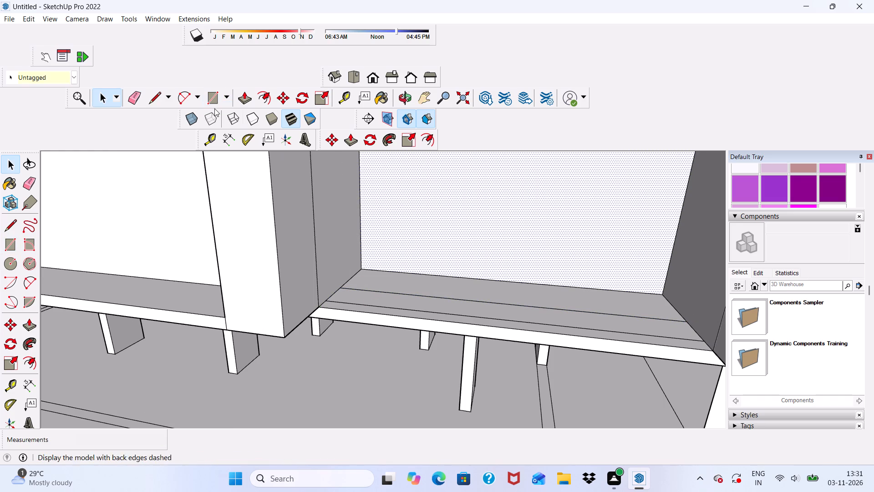
# Erase the older seam line running along the front of the ledge inside the new rectangle.
pyautogui.moveTo(136, 98); pyautogui.dragTo(145, 111)
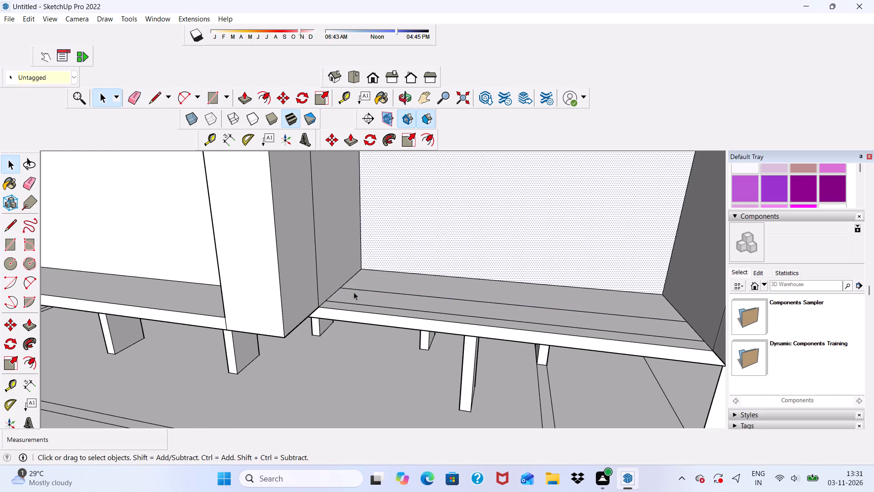
pyautogui.click(132, 97)
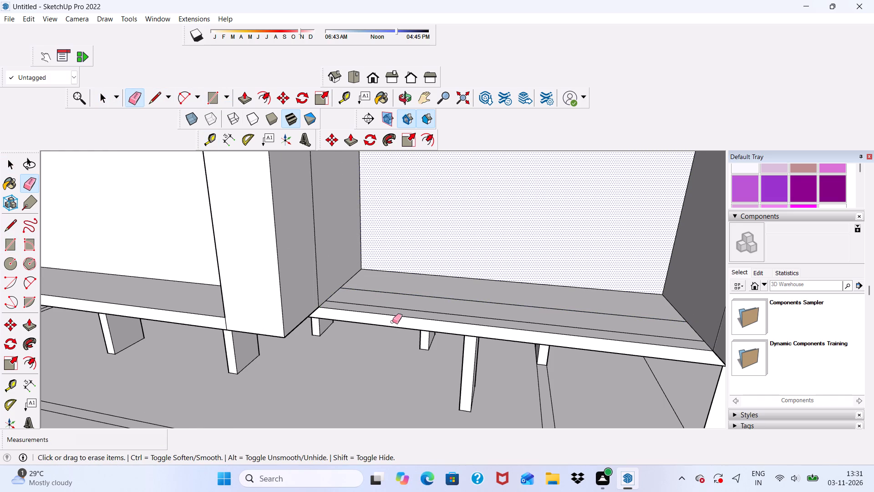
pyautogui.click(399, 308)
pyautogui.scroll(-4, 409, 299)
pyautogui.scroll(3, 543, 318)
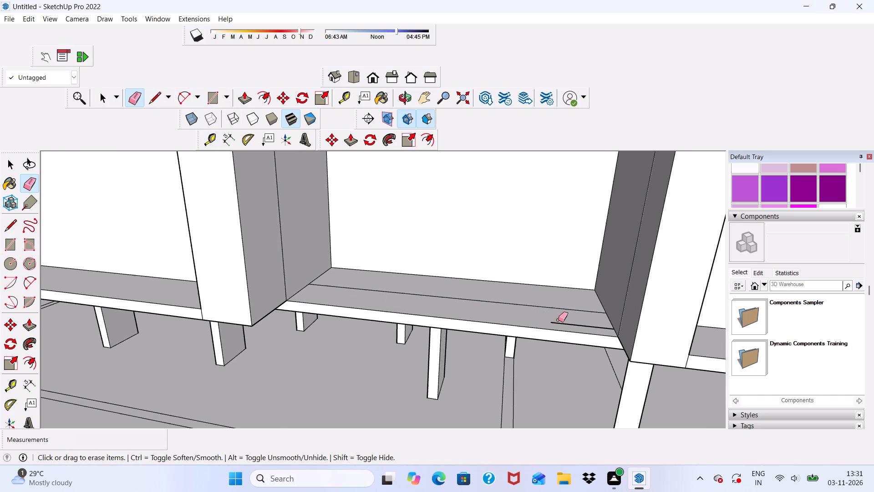
pyautogui.moveTo(558, 320); pyautogui.dragTo(560, 326)
pyautogui.scroll(-5, 571, 305)
pyautogui.scroll(-3, 534, 240)
pyautogui.press('space')
# Raise the rectangular front strip of the ledge at the central recess's base by about 2' 2 15/16".
pyautogui.scroll(-1, 512, 255)
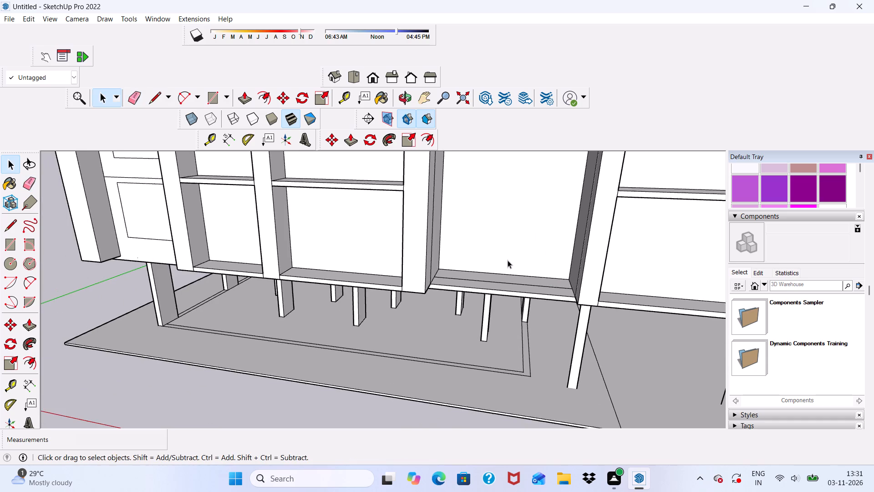
pyautogui.moveTo(508, 263); pyautogui.dragTo(495, 300, button='middle')
pyautogui.scroll(2, 435, 328)
pyautogui.click(434, 329)
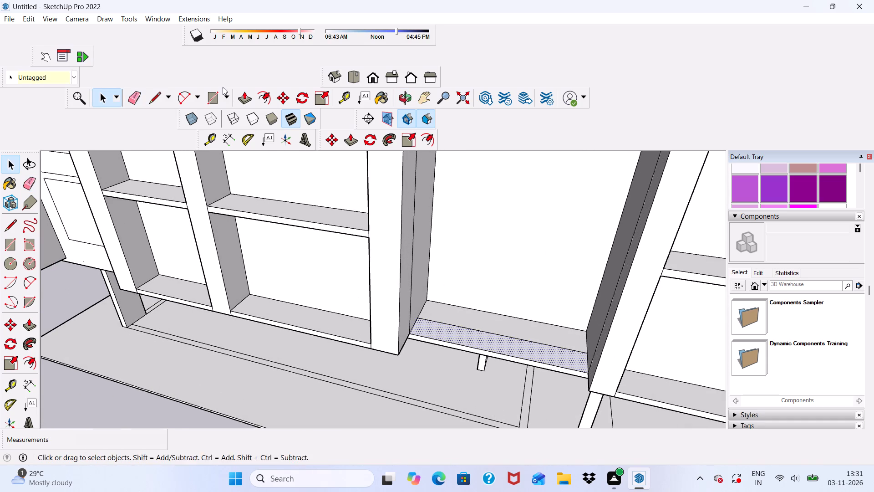
pyautogui.click(245, 96)
pyautogui.click(439, 331)
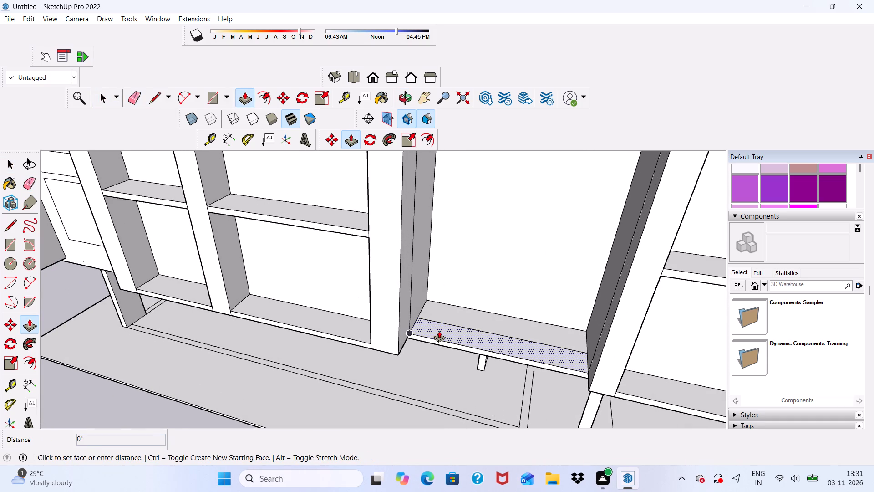
pyautogui.click(406, 312)
# Draw a rectangle across the top of the recessed central strip, spanning its full width and the thickness of the adjoining roof slabs.
pyautogui.scroll(-6, 423, 310)
pyautogui.scroll(1, 526, 341)
pyautogui.moveTo(526, 341); pyautogui.dragTo(528, 338, button='middle')
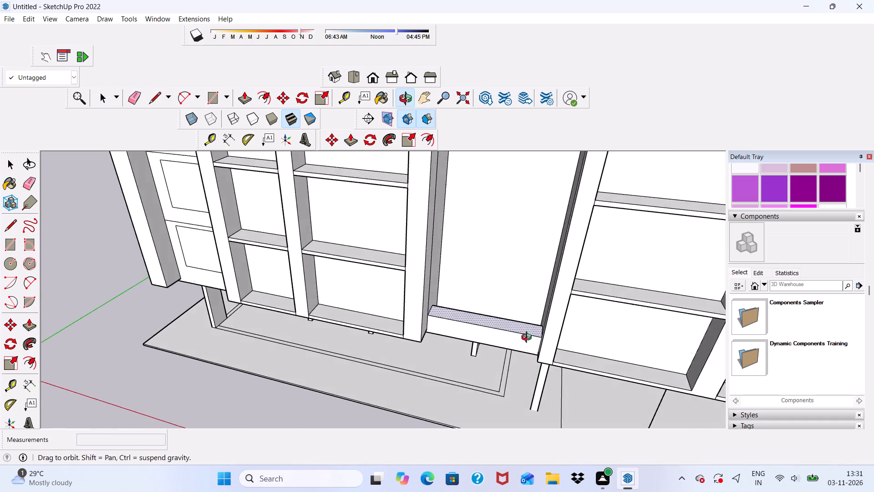
pyautogui.moveTo(528, 338); pyautogui.dragTo(546, 277, button='middle')
pyautogui.scroll(-14, 484, 287)
pyautogui.moveTo(513, 328); pyautogui.dragTo(519, 294, button='middle')
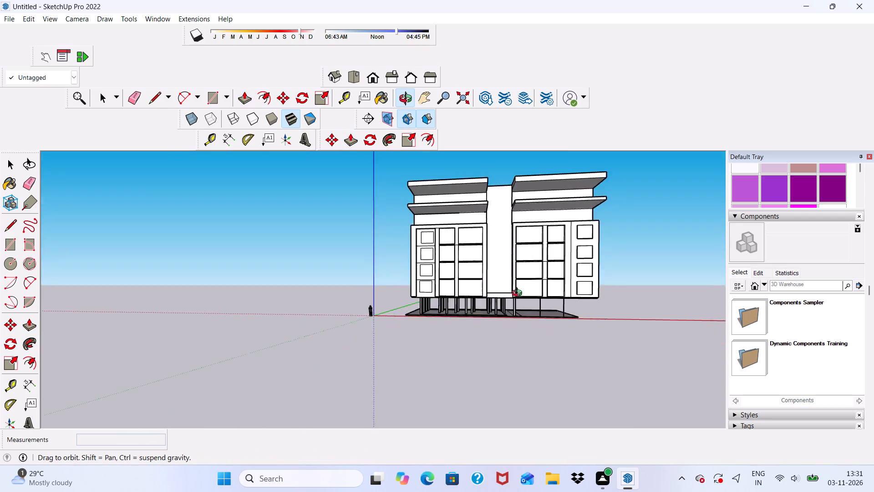
pyautogui.moveTo(519, 294); pyautogui.dragTo(543, 354, button='middle')
pyautogui.scroll(10, 506, 200)
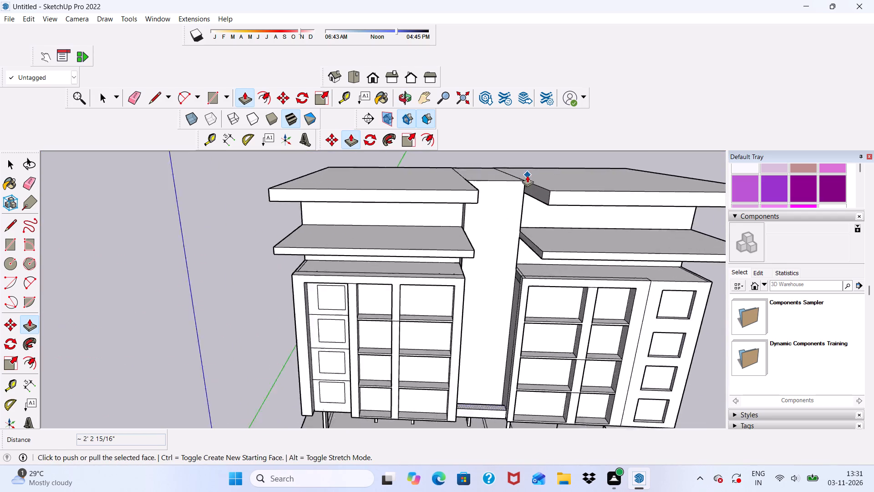
pyautogui.scroll(2, 527, 175)
pyautogui.scroll(-1, 508, 191)
pyautogui.moveTo(488, 209); pyautogui.dragTo(474, 199, button='middle')
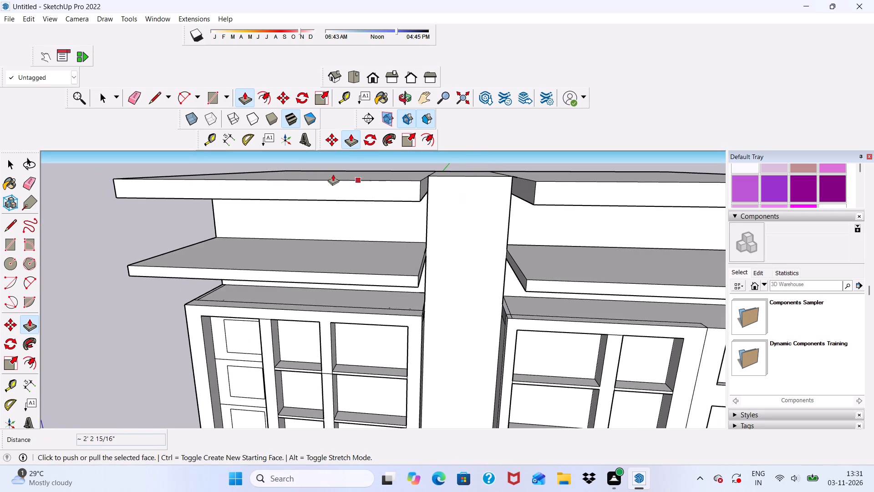
pyautogui.click(217, 97)
pyautogui.scroll(-5, 376, 133)
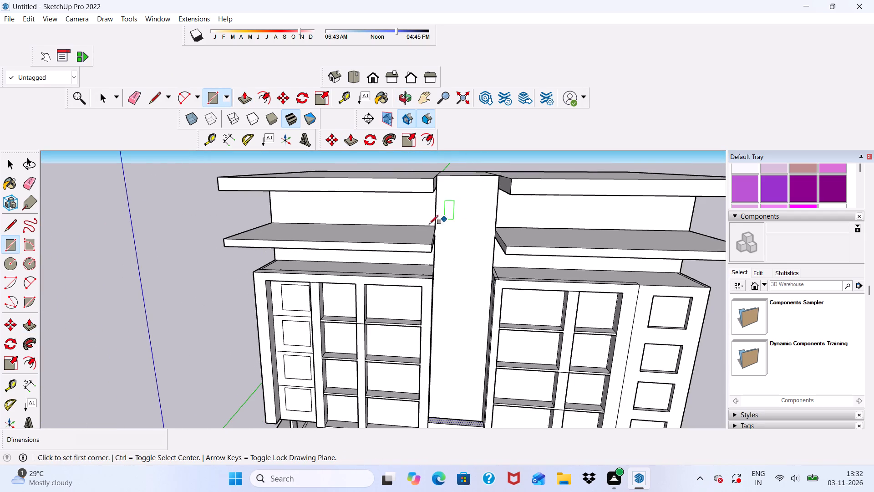
pyautogui.moveTo(420, 218); pyautogui.dragTo(436, 144, button='middle')
pyautogui.scroll(1, 436, 144)
pyautogui.scroll(-4, 473, 201)
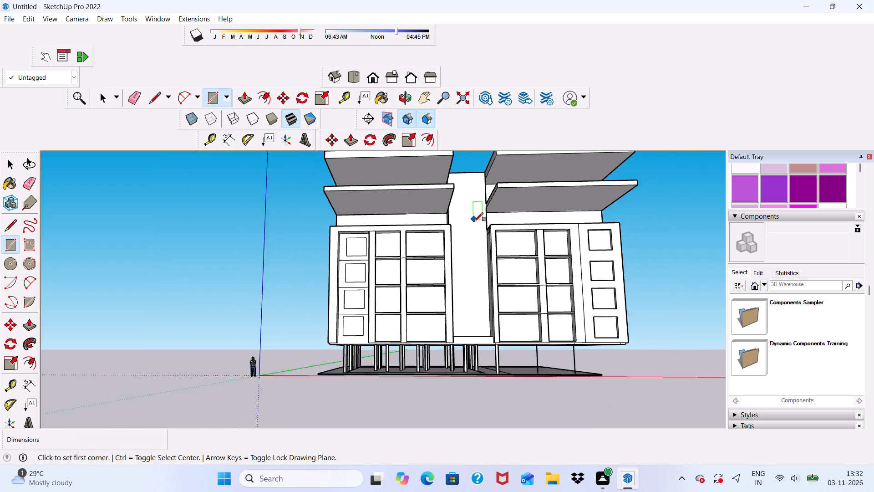
pyautogui.scroll(-1, 474, 221)
pyautogui.scroll(9, 457, 178)
pyautogui.moveTo(473, 183); pyautogui.dragTo(461, 215, button='middle')
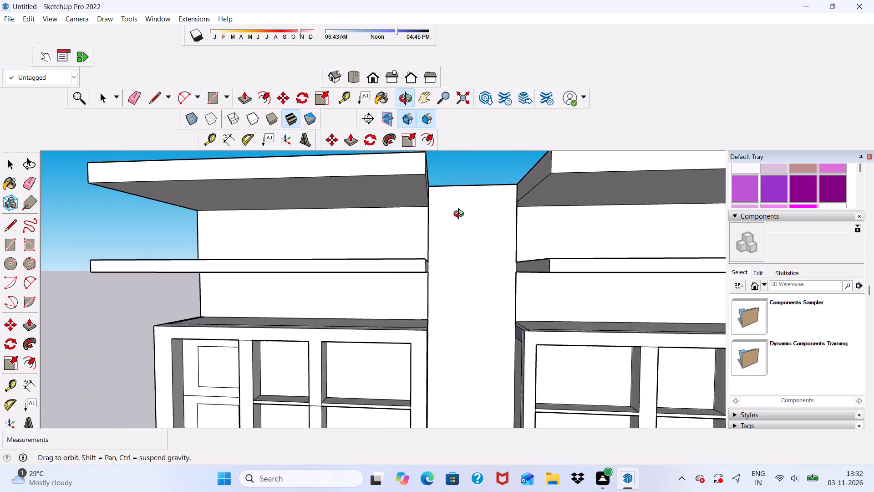
pyautogui.moveTo(461, 215); pyautogui.dragTo(456, 218, button='middle')
pyautogui.scroll(5, 447, 215)
pyautogui.click(419, 179)
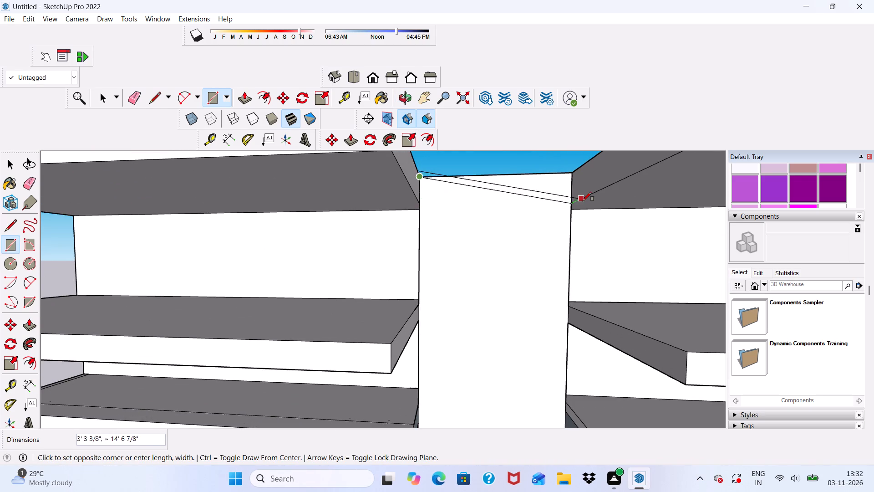
pyautogui.scroll(1, 580, 204)
pyautogui.click(572, 201)
pyautogui.press('space')
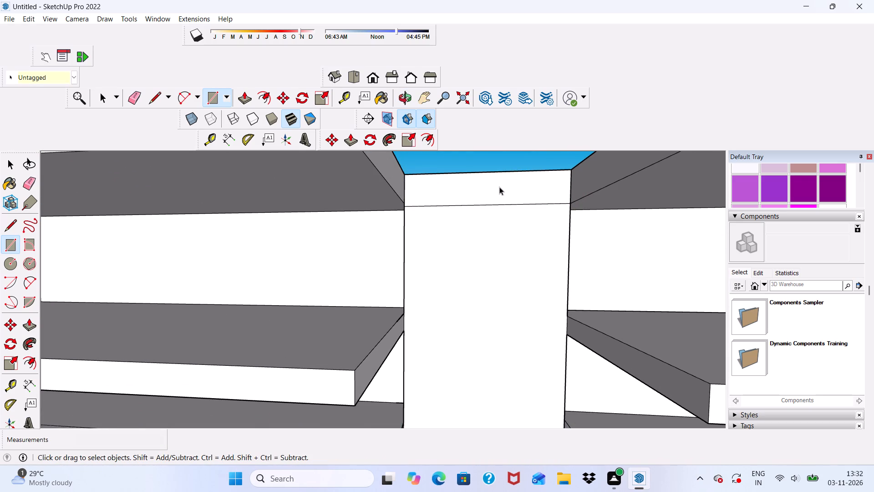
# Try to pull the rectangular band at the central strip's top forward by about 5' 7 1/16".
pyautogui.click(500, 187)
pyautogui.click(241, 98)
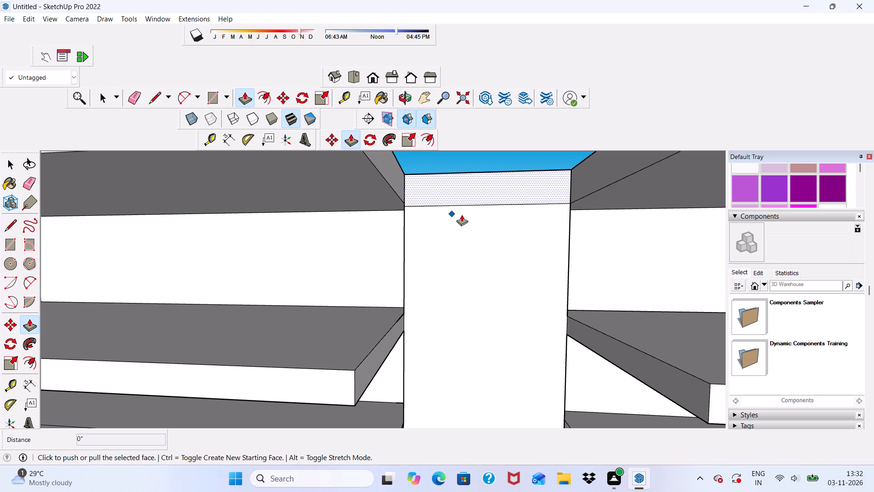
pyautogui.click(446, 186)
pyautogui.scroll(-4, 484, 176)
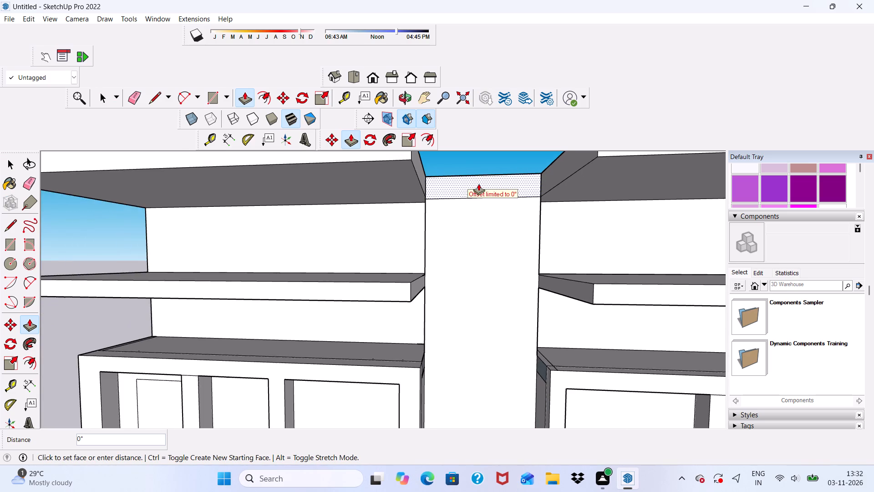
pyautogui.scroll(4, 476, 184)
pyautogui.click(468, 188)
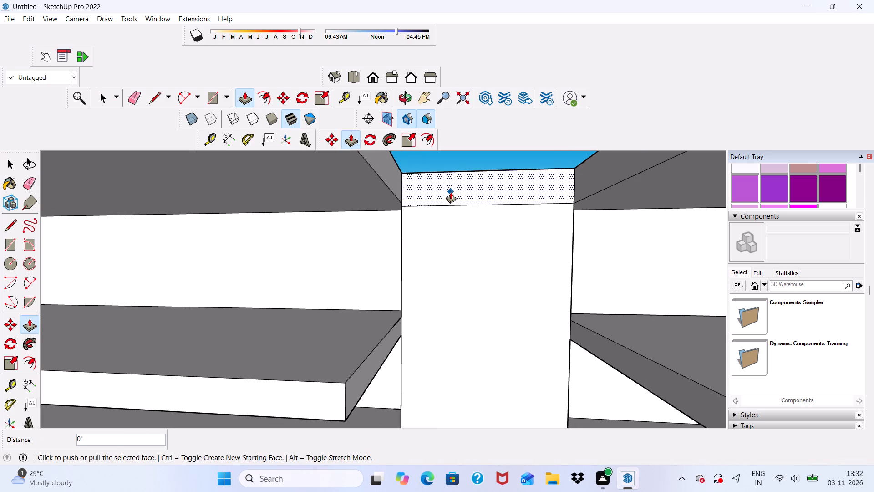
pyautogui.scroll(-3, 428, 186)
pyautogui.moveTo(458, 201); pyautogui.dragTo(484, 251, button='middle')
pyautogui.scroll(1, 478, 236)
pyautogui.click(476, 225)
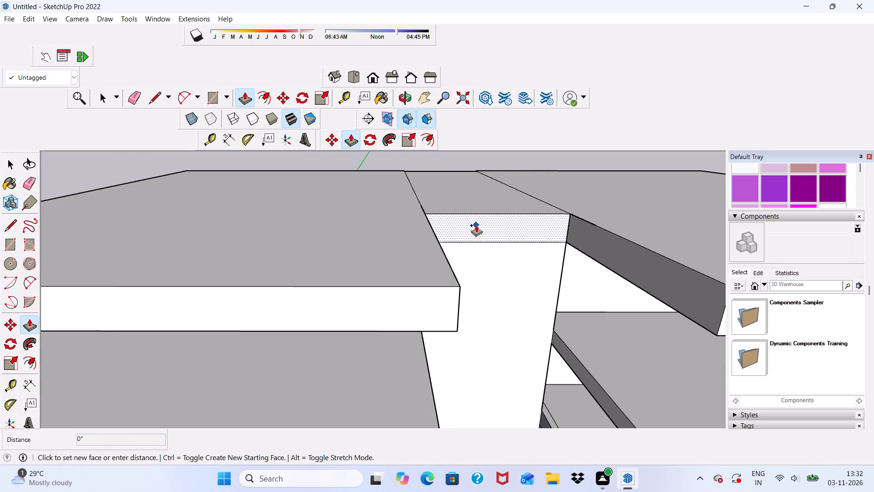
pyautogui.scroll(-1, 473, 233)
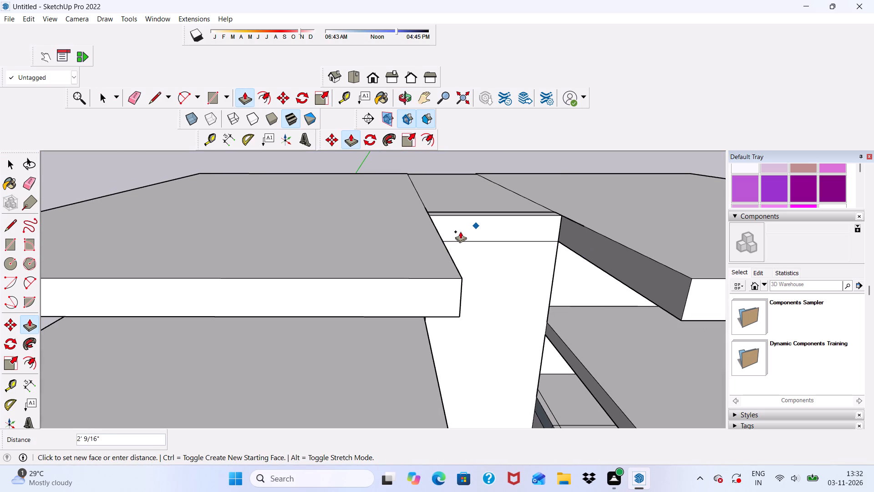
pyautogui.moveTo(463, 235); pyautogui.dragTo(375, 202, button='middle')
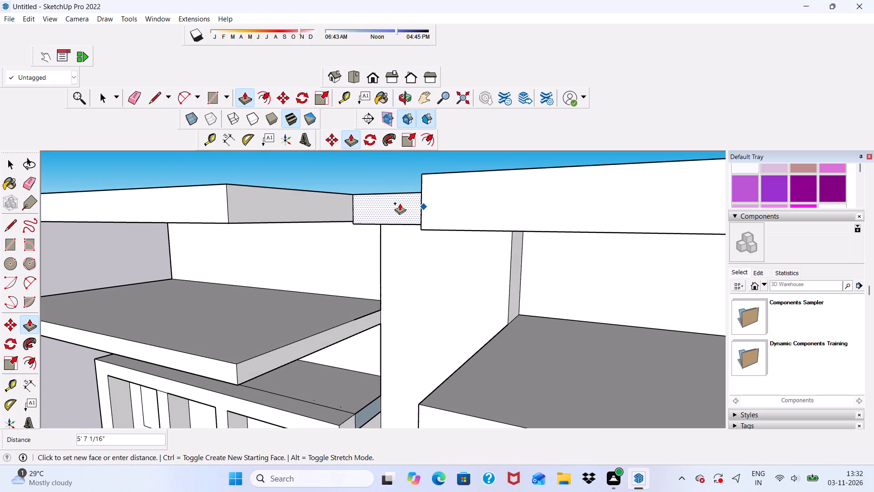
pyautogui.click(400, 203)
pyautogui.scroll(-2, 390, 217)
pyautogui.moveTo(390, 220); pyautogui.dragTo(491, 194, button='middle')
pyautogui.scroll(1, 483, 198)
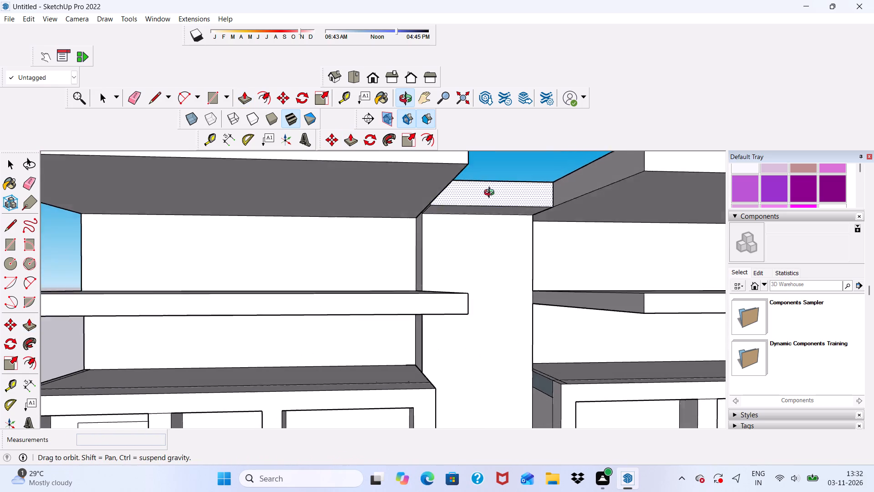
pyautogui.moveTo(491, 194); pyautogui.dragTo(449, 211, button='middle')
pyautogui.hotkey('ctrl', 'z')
# Pull the rectangular band at the central strip's top forward 6' 1 1/16" between the two roof slabs.
pyautogui.keyDown('ctrl'); pyautogui.scroll(3, 435, 201); pyautogui.keyUp('ctrl')
pyautogui.scroll(-1, 434, 203)
pyautogui.click(434, 203)
pyautogui.scroll(-3, 416, 201)
pyautogui.moveTo(416, 201); pyautogui.dragTo(428, 164, button='middle')
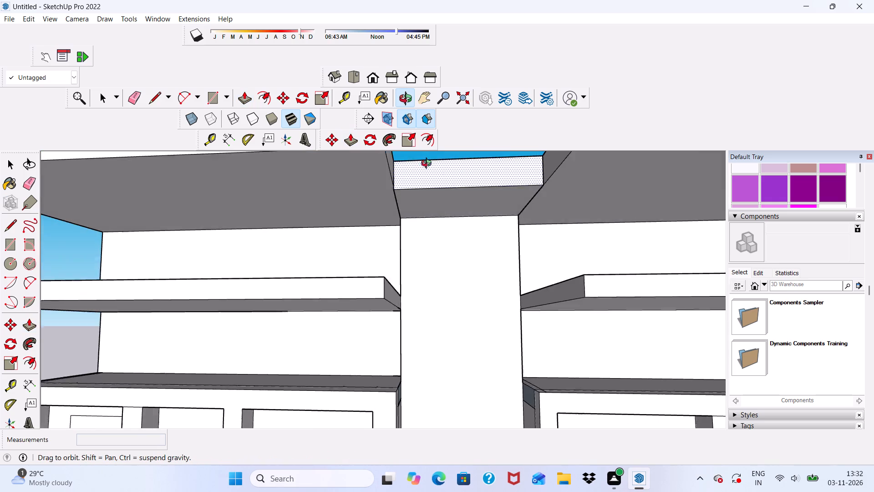
pyautogui.moveTo(428, 164); pyautogui.dragTo(433, 171, button='middle')
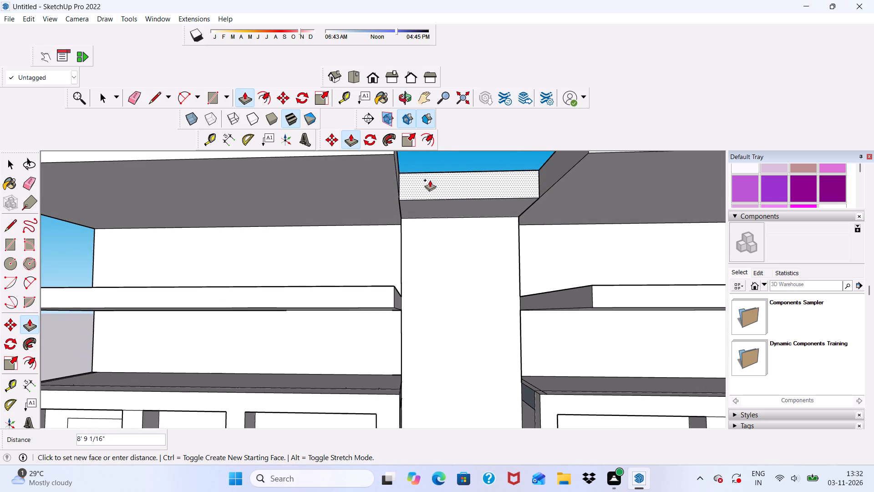
pyautogui.click(427, 187)
pyautogui.scroll(-7, 416, 167)
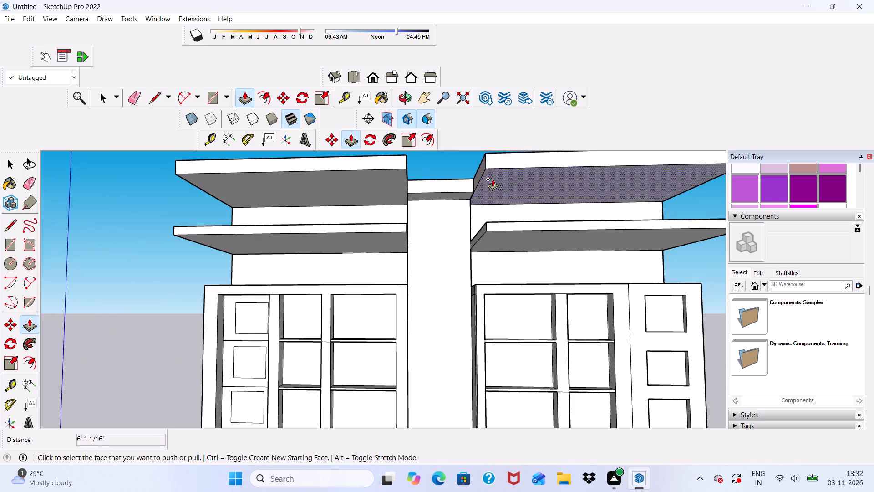
pyautogui.press('space')
# Examine the whole facade, including the new top band and the overhanging slabs, from several angles.
pyautogui.scroll(-5, 481, 175)
pyautogui.scroll(1, 477, 182)
pyautogui.moveTo(478, 182); pyautogui.dragTo(503, 202, button='middle')
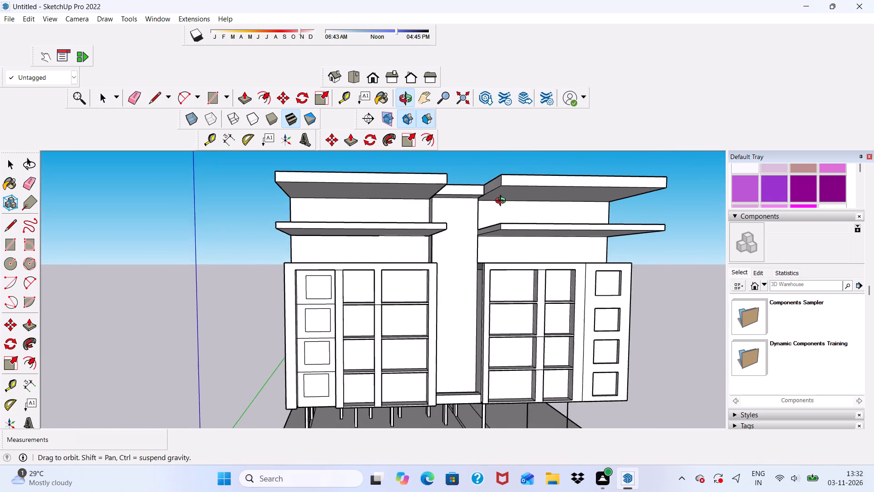
pyautogui.moveTo(503, 202); pyautogui.dragTo(505, 202, button='middle')
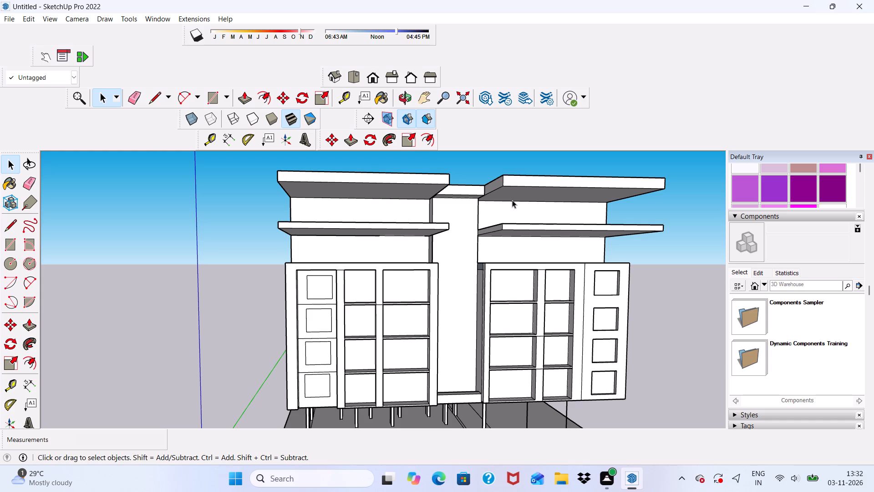
pyautogui.scroll(1, 484, 218)
pyautogui.scroll(-1, 487, 191)
pyautogui.moveTo(549, 228); pyautogui.dragTo(464, 247, button='middle')
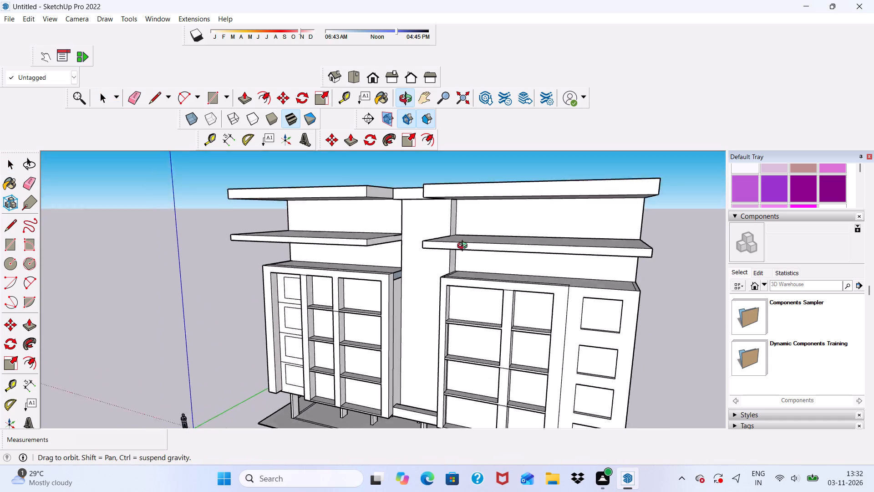
pyautogui.moveTo(464, 247); pyautogui.dragTo(560, 244, button='middle')
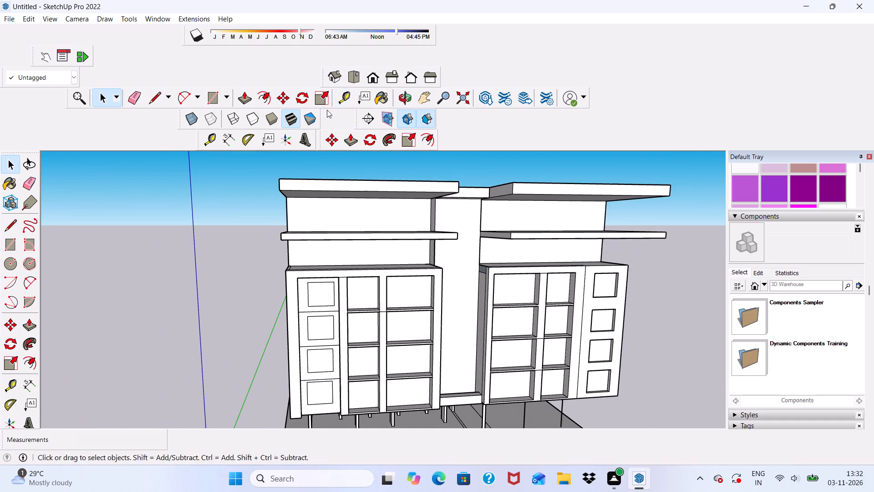
# Offset the outline of the right block's topmost small window recess inward by 6".
pyautogui.click(260, 97)
pyautogui.scroll(-3, 500, 266)
pyautogui.moveTo(577, 315); pyautogui.dragTo(523, 308, button='middle')
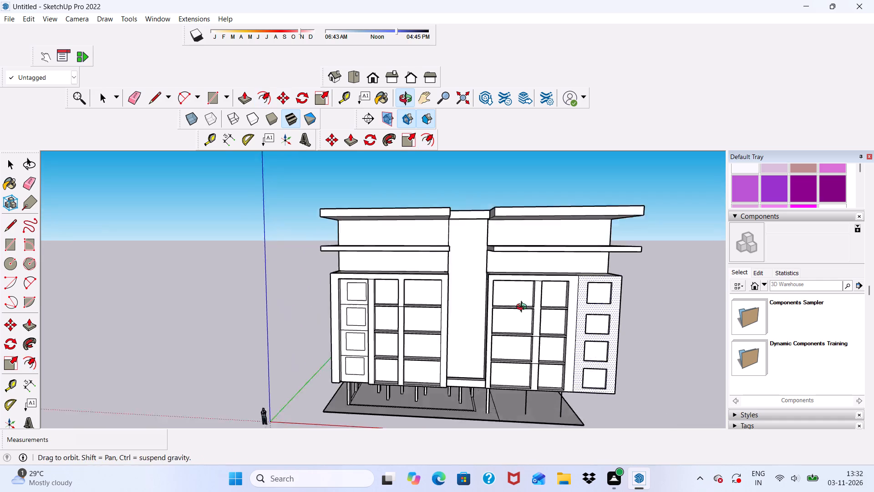
pyautogui.moveTo(523, 308); pyautogui.dragTo(467, 302, button='middle')
pyautogui.scroll(16, 569, 302)
pyautogui.scroll(5, 594, 270)
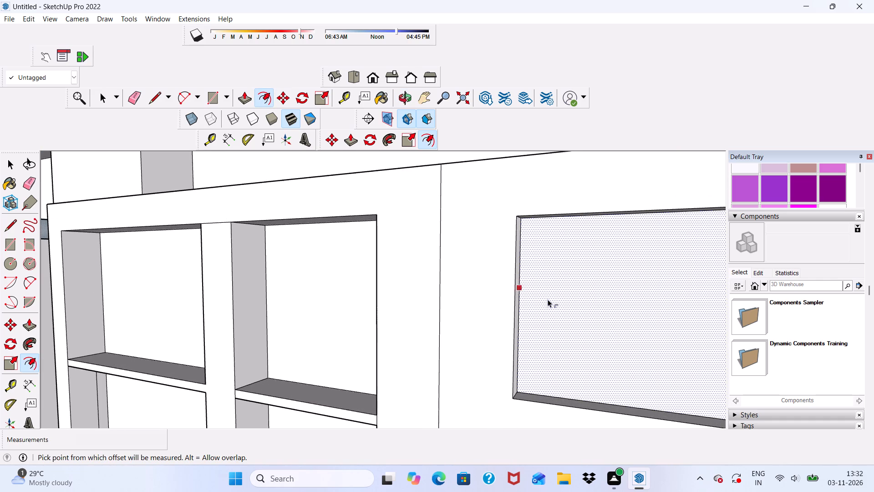
pyautogui.click(540, 301)
pyautogui.scroll(-1, 533, 281)
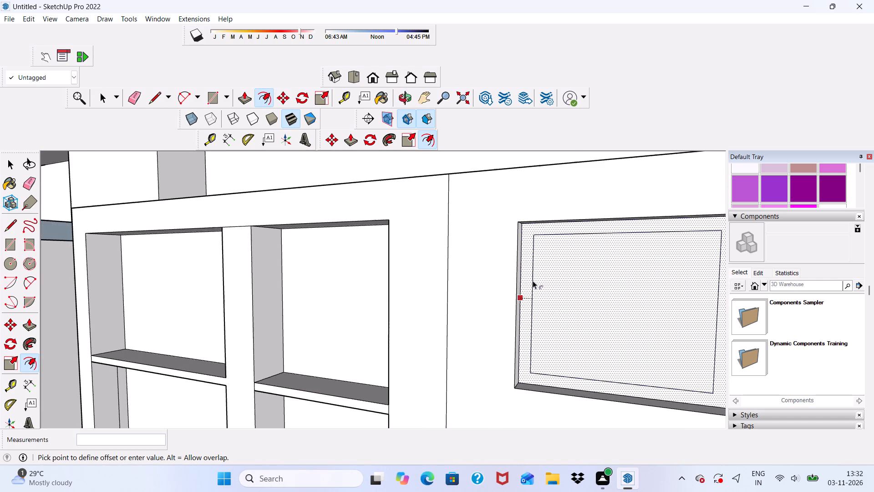
pyautogui.moveTo(533, 281); pyautogui.dragTo(593, 268, button='middle')
pyautogui.scroll(4, 599, 259)
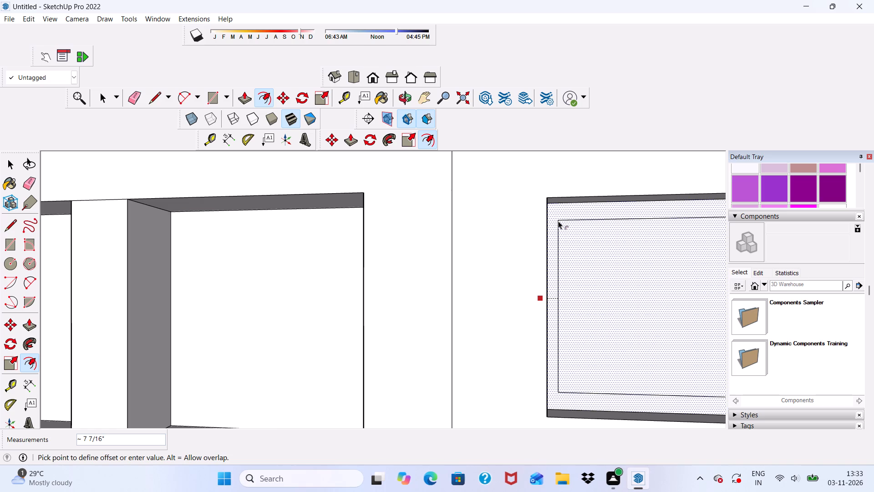
pyautogui.press('6')
pyautogui.hotkey('shift', '"')
pyautogui.press('Return')
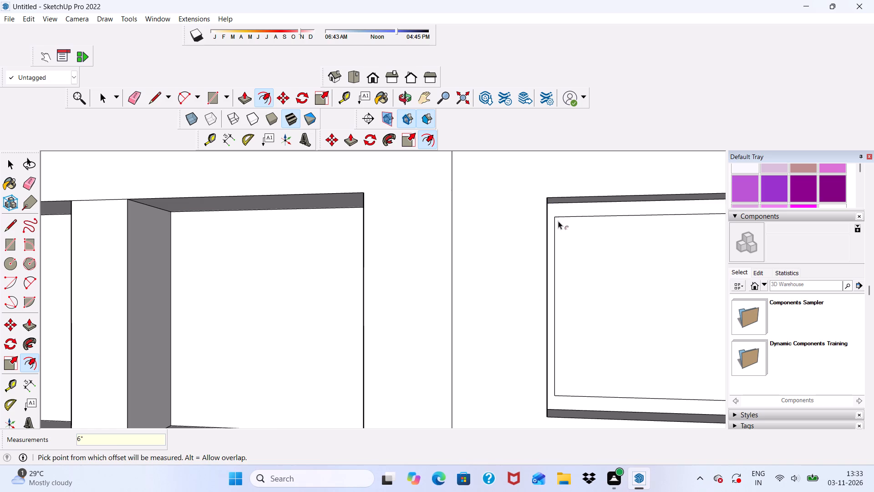
pyautogui.press('space')
# Place a vertical guide 3' 5 3/4" in from the offset rectangle's left edge, through the window's middle.
pyautogui.scroll(-15, 579, 161)
pyautogui.click(633, 234)
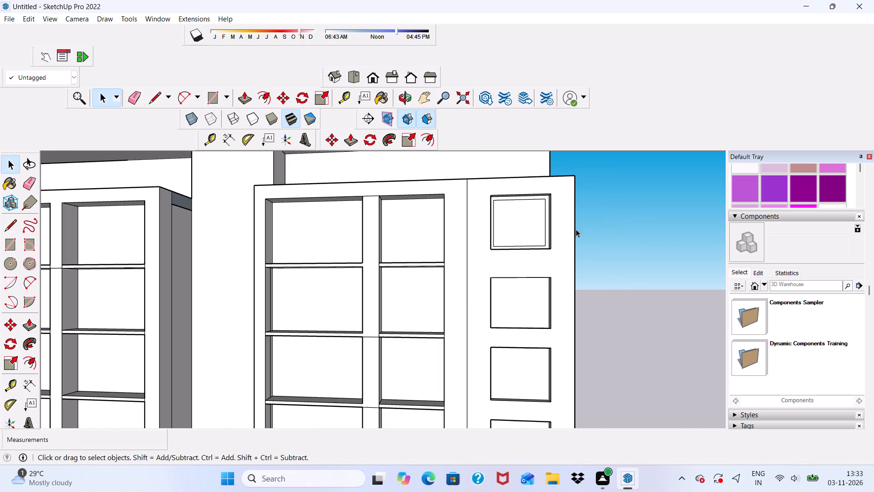
pyautogui.scroll(5, 512, 201)
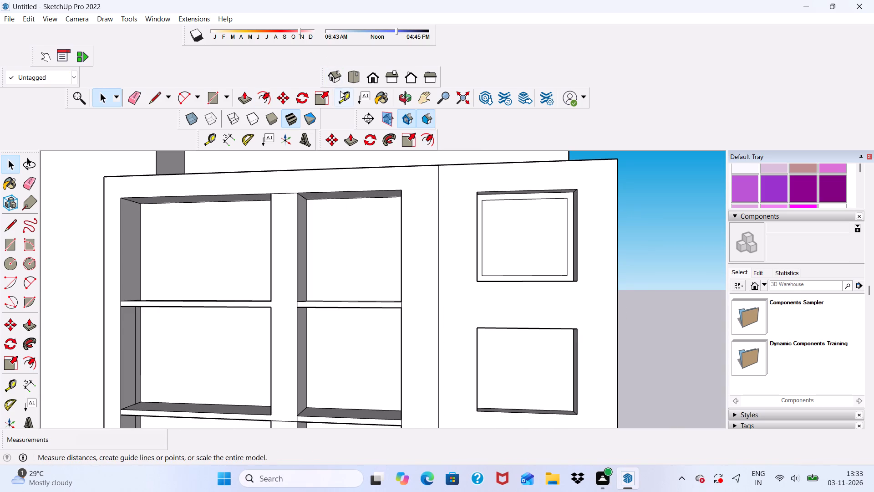
pyautogui.click(340, 91)
pyautogui.scroll(5, 406, 176)
pyautogui.scroll(5, 534, 276)
pyautogui.click(526, 269)
pyautogui.scroll(-3, 646, 188)
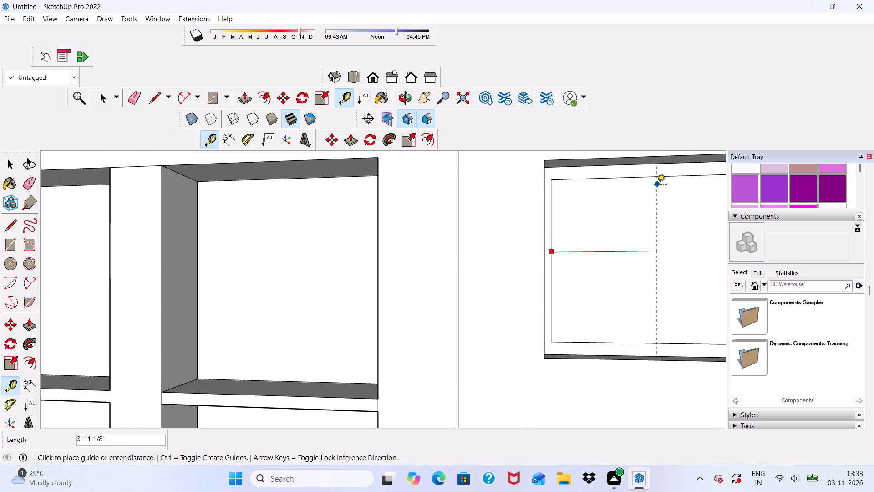
pyautogui.scroll(2, 660, 175)
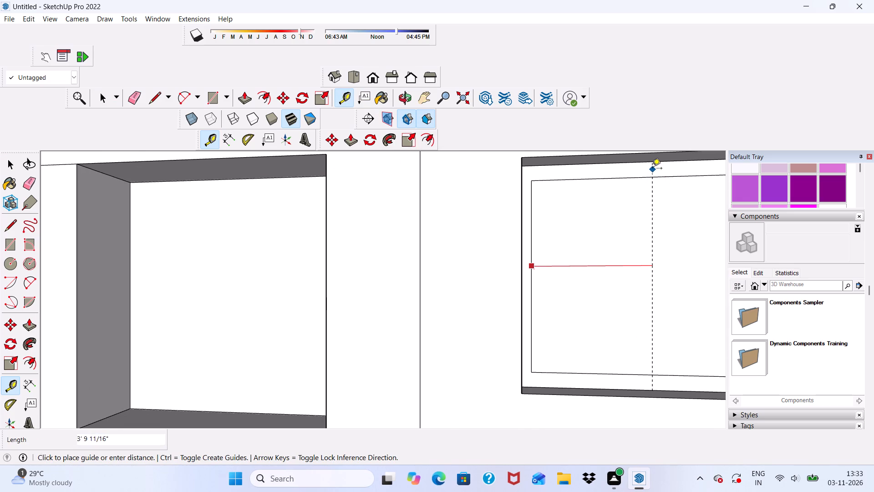
pyautogui.scroll(-5, 649, 174)
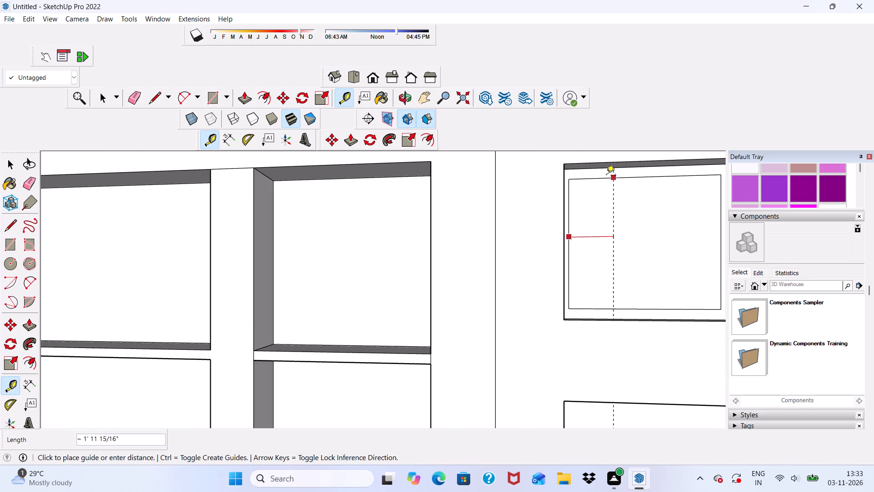
pyautogui.scroll(-2, 606, 176)
pyautogui.click(643, 179)
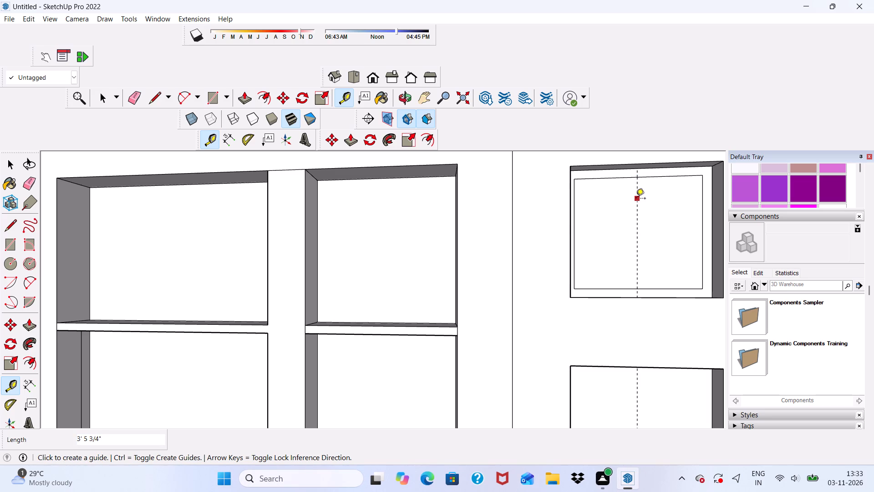
# Place a second vertical guide 6" to the left of the central guide through the right block's topmost small window.
pyautogui.click(638, 199)
pyautogui.press('6')
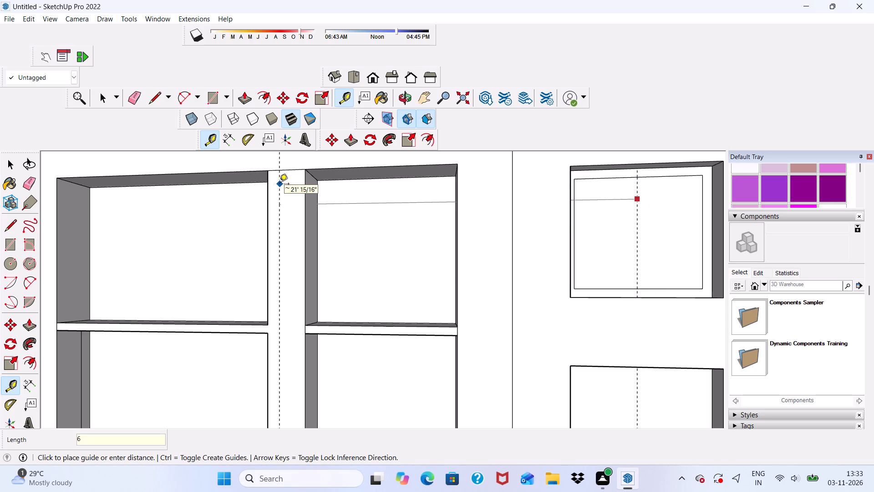
pyautogui.hotkey('shift', '"')
pyautogui.press('Return')
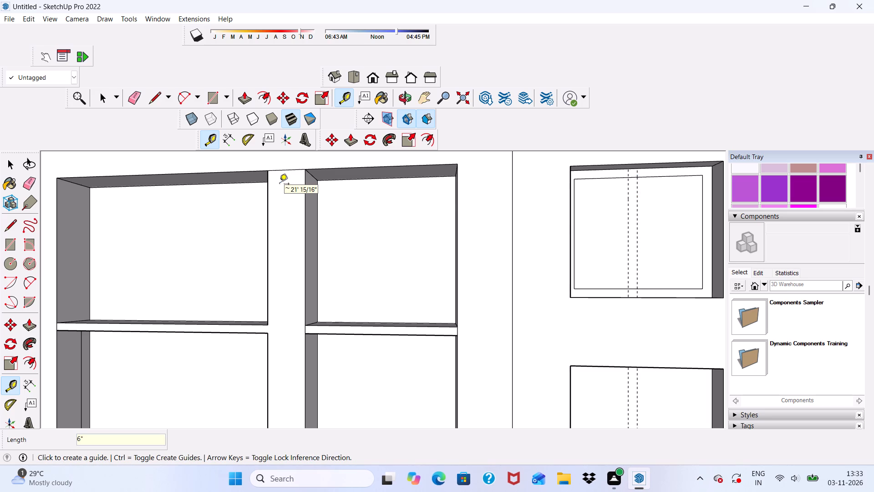
# Offset the outline of the right block's second small window recess from the top inward by 6".
pyautogui.scroll(-13, 320, 172)
pyautogui.scroll(-6, 466, 179)
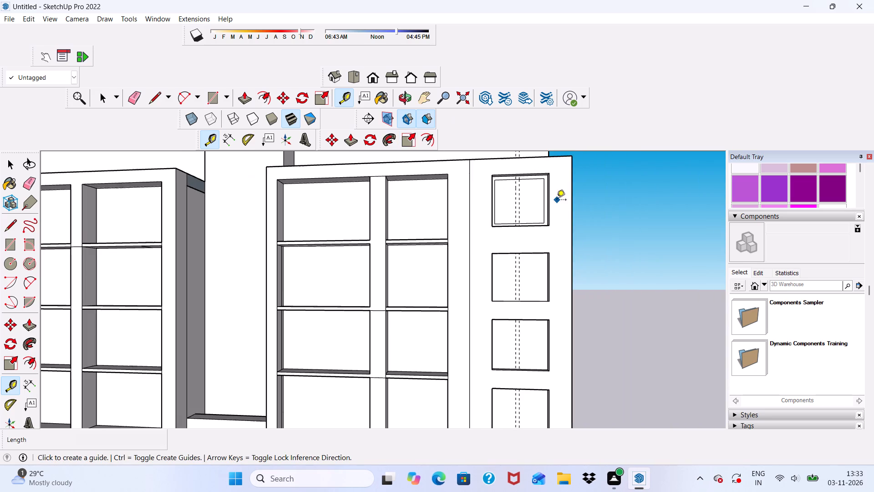
pyautogui.moveTo(557, 200); pyautogui.dragTo(536, 193, button='middle')
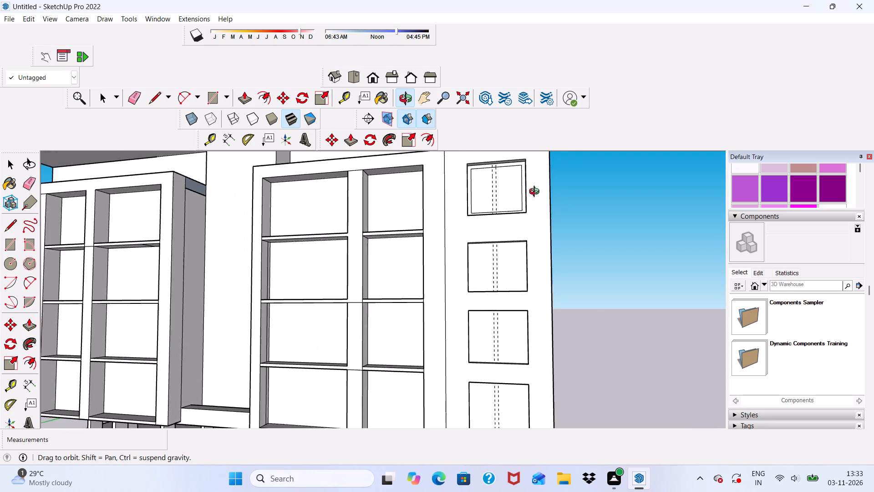
pyautogui.moveTo(536, 193); pyautogui.dragTo(539, 193, button='middle')
pyautogui.scroll(-5, 513, 150)
pyautogui.moveTo(521, 229); pyautogui.dragTo(556, 253, button='middle')
pyautogui.scroll(7, 547, 247)
pyautogui.press('space')
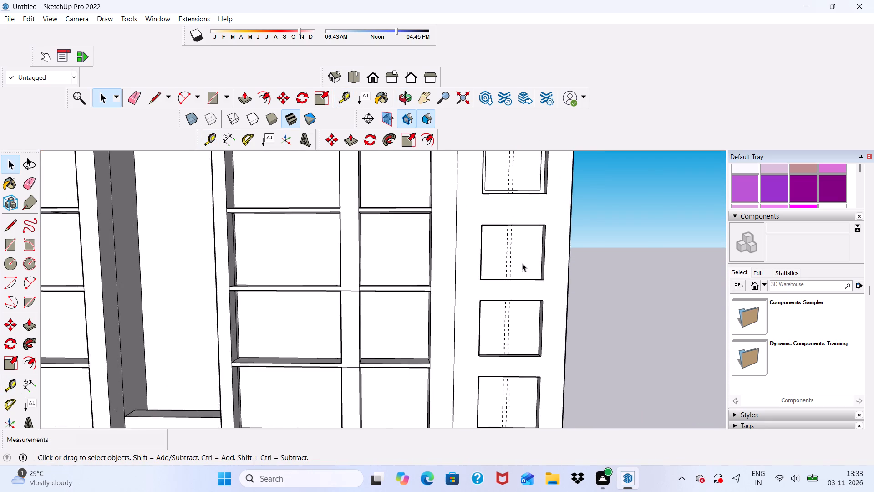
pyautogui.scroll(3, 522, 263)
pyautogui.click(516, 260)
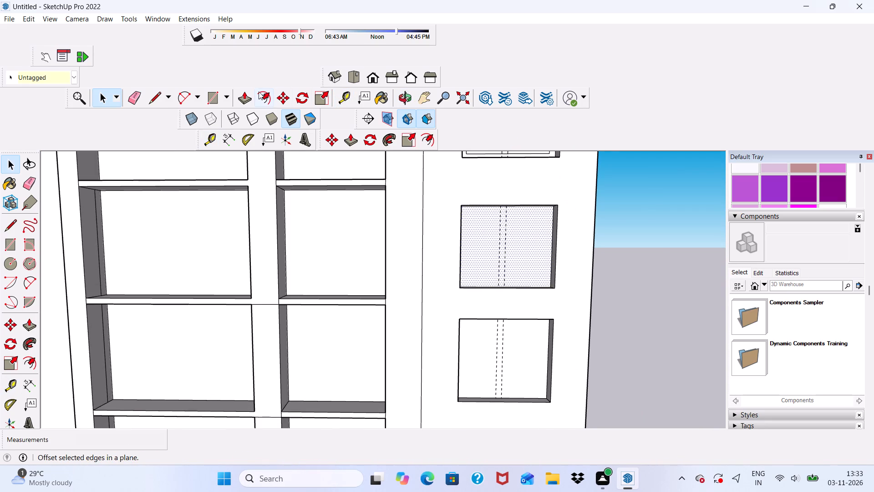
pyautogui.click(264, 97)
pyautogui.scroll(1, 481, 248)
pyautogui.click(476, 239)
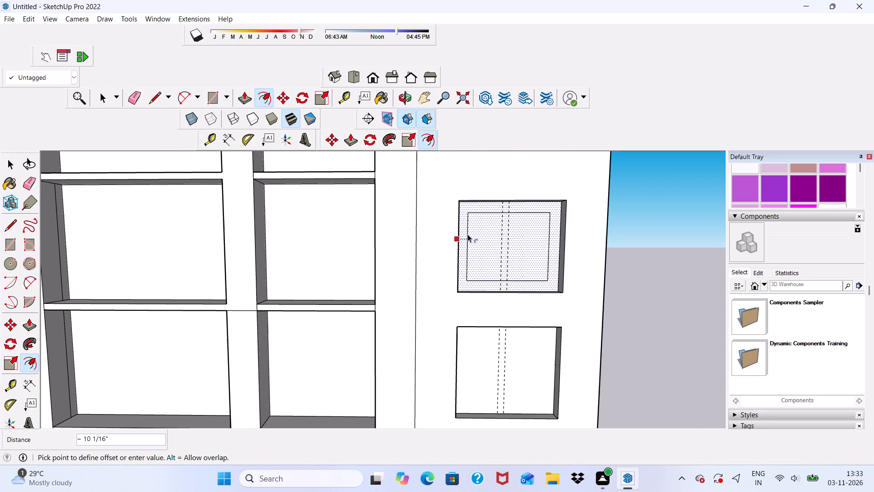
pyautogui.press('6')
pyautogui.hotkey('shift', '"')
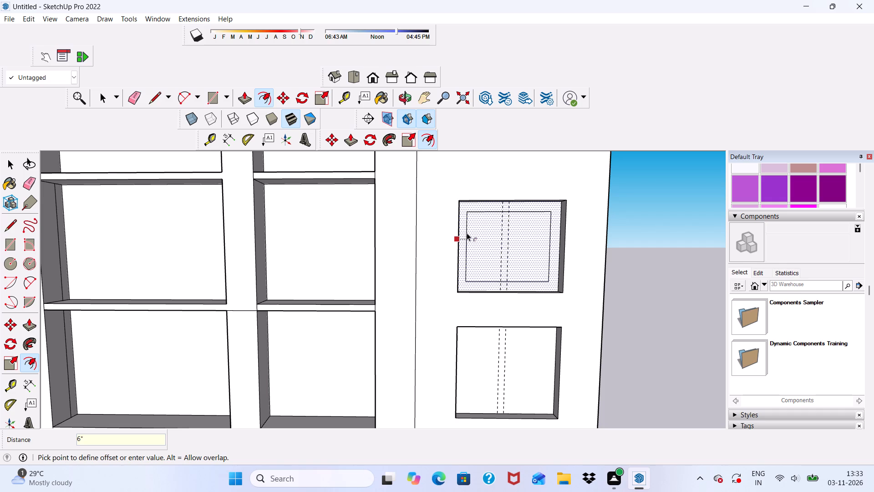
pyautogui.press('Return')
# Offset the outline of the right block's third small window recess from the top inward by 6".
pyautogui.scroll(-7, 507, 190)
pyautogui.scroll(-4, 463, 188)
pyautogui.scroll(6, 493, 287)
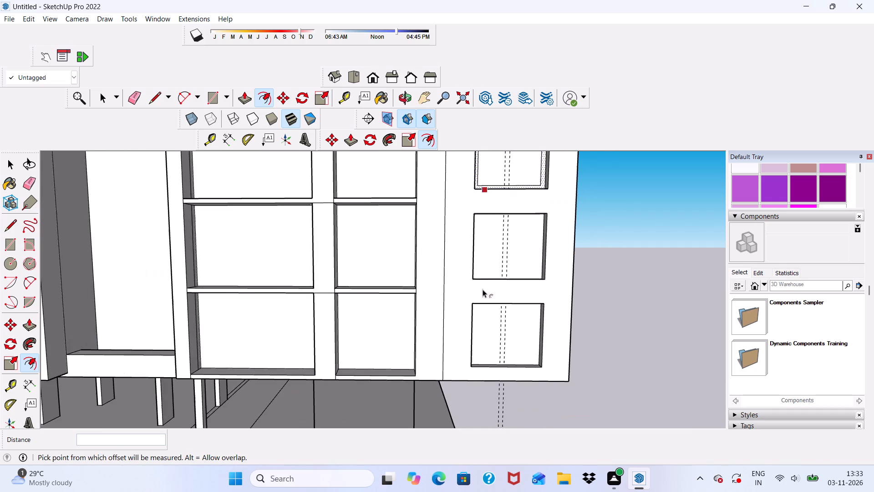
pyautogui.scroll(4, 488, 239)
pyautogui.scroll(-3, 477, 257)
pyautogui.press('space')
pyautogui.click(489, 255)
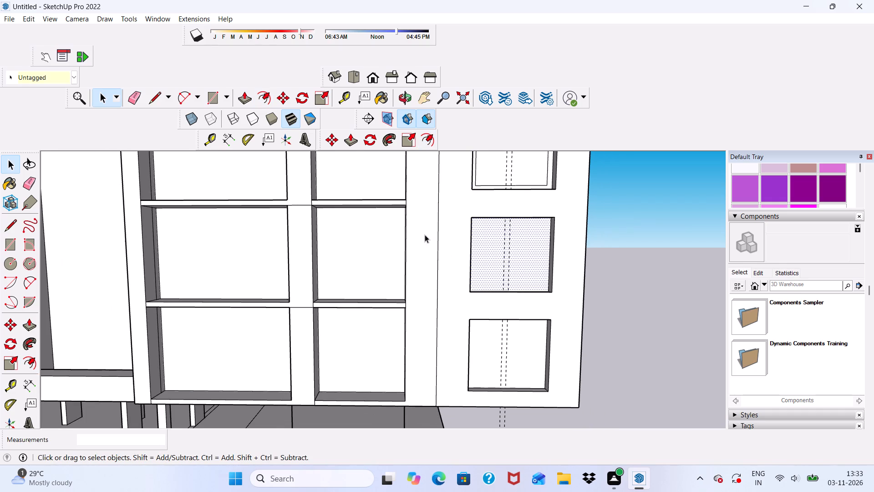
pyautogui.click(268, 99)
pyautogui.scroll(3, 525, 249)
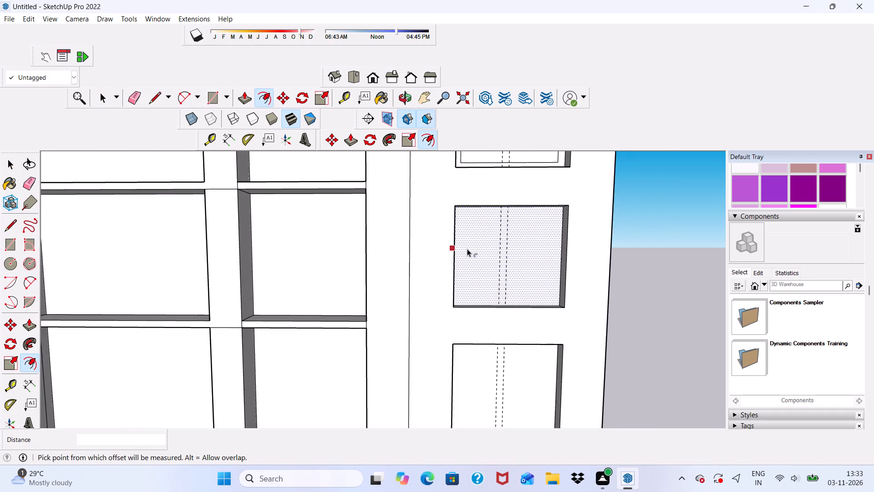
pyautogui.scroll(3, 467, 249)
pyautogui.click(467, 249)
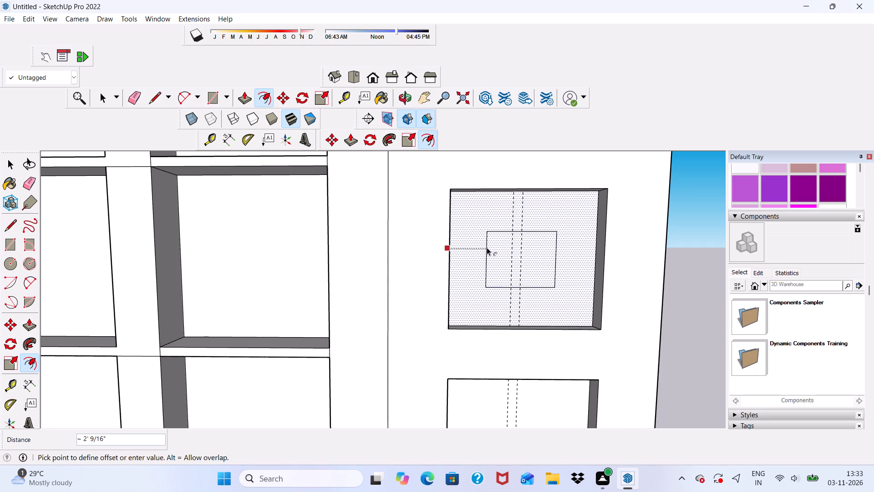
pyautogui.write('6"\\')
pyautogui.press('Return')
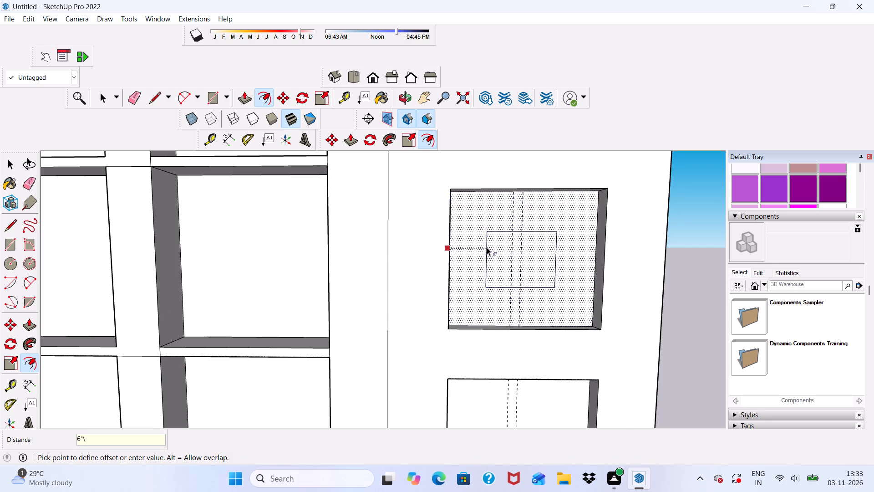
pyautogui.scroll(1, 461, 216)
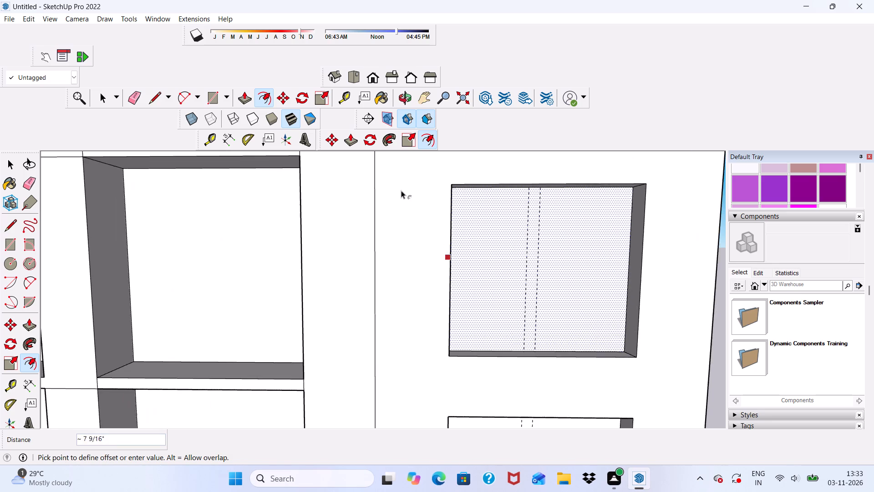
pyautogui.scroll(1, 401, 190)
pyautogui.scroll(-4, 409, 241)
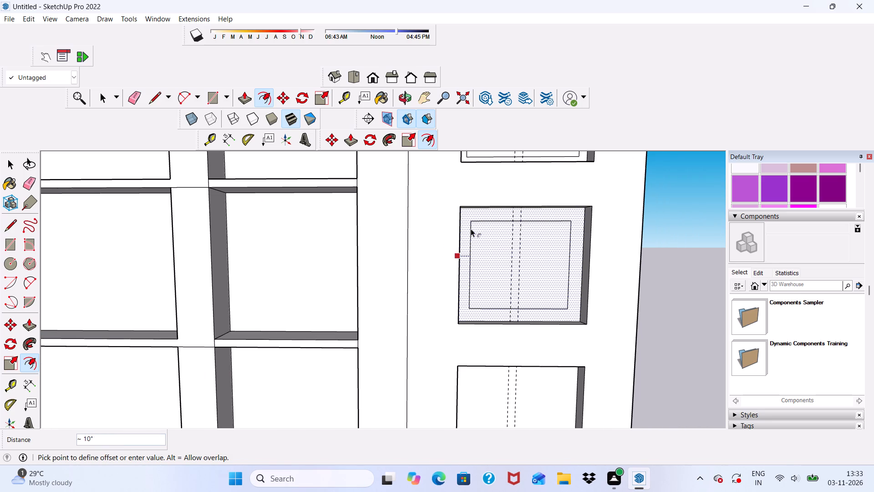
pyautogui.press('6')
pyautogui.hotkey('shift', '"')
pyautogui.press('Return')
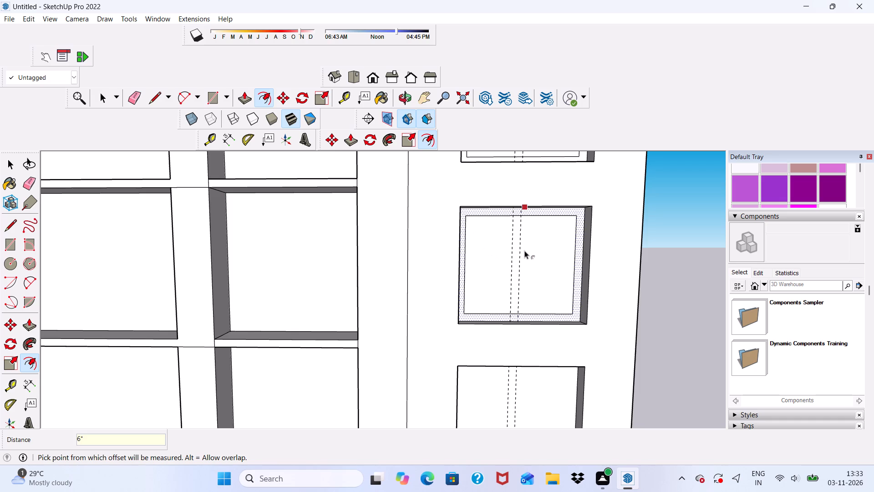
# Offset the outline of the right block's lowest small window recess inward by 6".
pyautogui.scroll(-9, 522, 252)
pyautogui.press('space')
pyautogui.scroll(3, 540, 369)
pyautogui.click(523, 342)
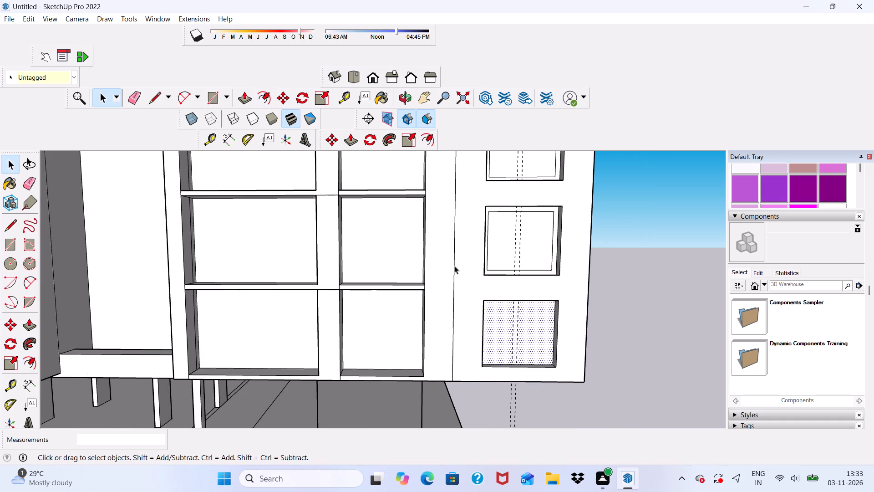
pyautogui.click(260, 97)
pyautogui.scroll(4, 515, 325)
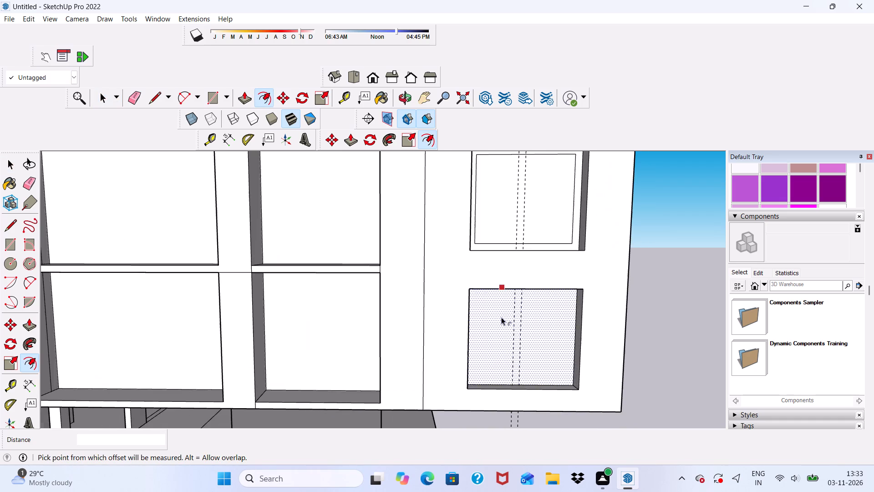
pyautogui.moveTo(498, 349); pyautogui.dragTo(422, 317, button='middle')
pyautogui.scroll(3, 454, 318)
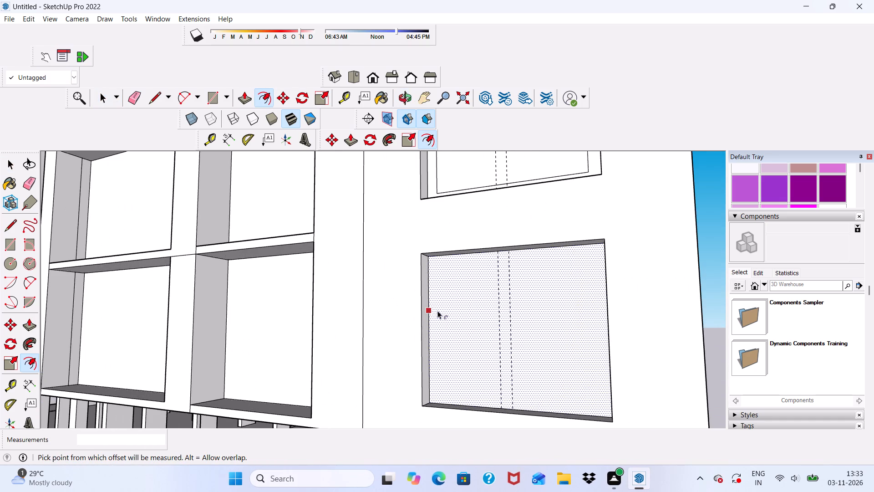
pyautogui.click(437, 311)
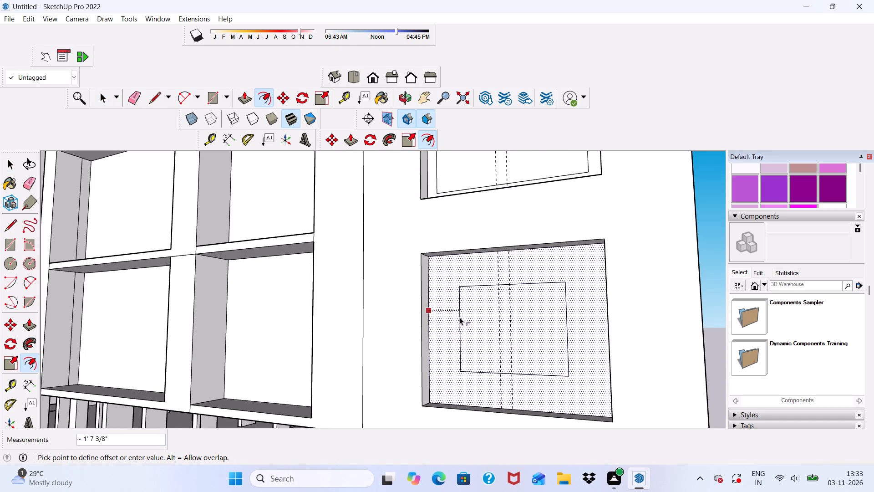
pyautogui.press('6')
pyautogui.hotkey('shift', '"')
pyautogui.press('Return')
pyautogui.press('space')
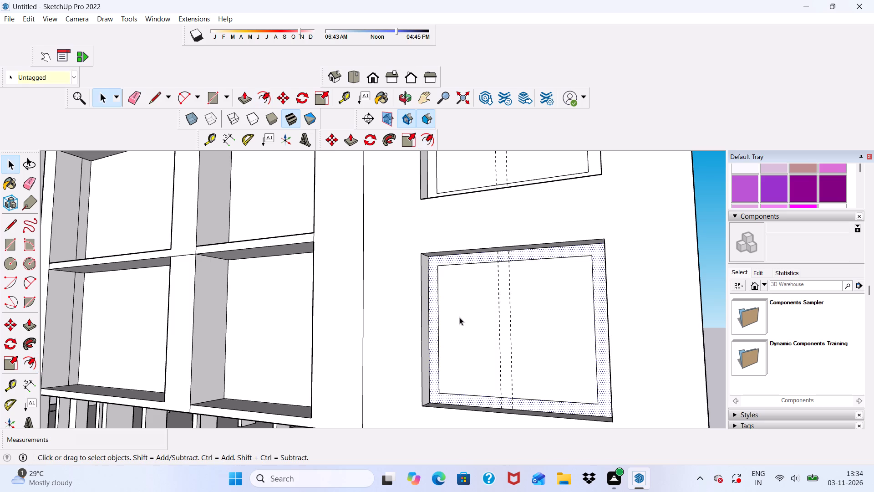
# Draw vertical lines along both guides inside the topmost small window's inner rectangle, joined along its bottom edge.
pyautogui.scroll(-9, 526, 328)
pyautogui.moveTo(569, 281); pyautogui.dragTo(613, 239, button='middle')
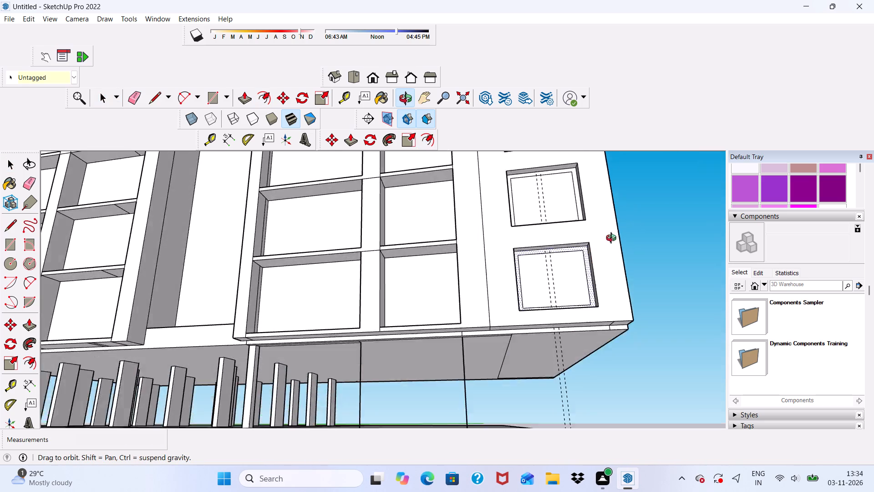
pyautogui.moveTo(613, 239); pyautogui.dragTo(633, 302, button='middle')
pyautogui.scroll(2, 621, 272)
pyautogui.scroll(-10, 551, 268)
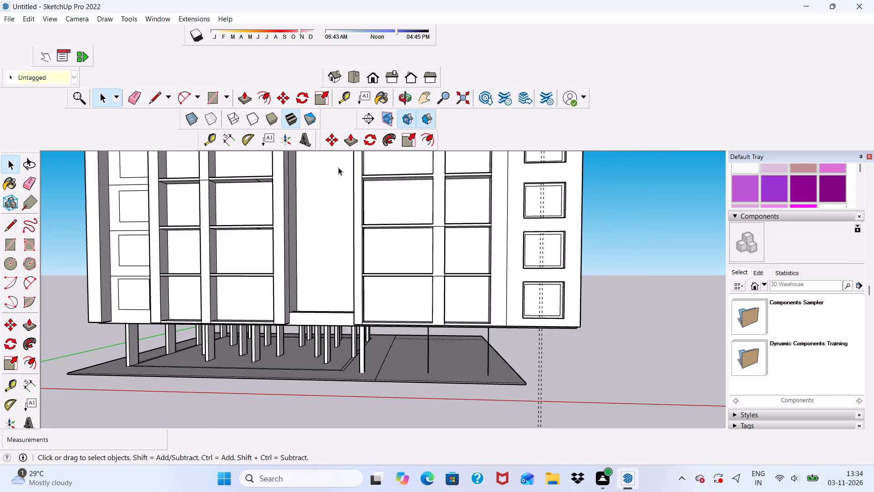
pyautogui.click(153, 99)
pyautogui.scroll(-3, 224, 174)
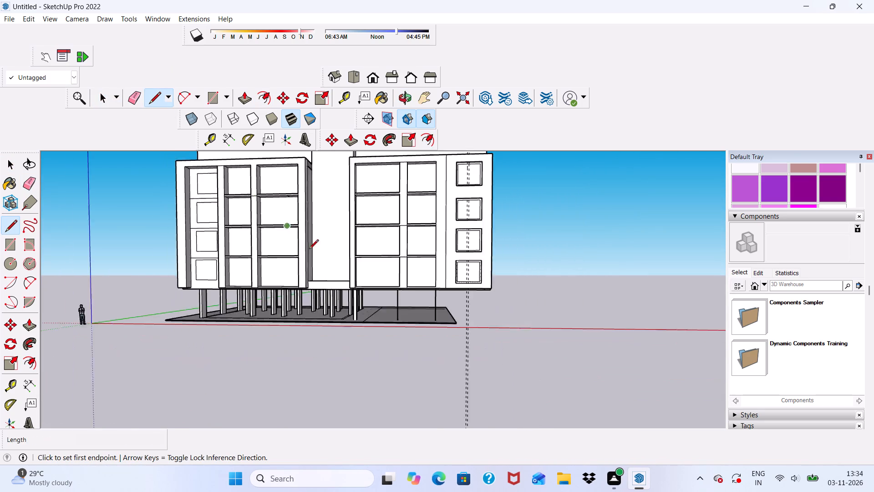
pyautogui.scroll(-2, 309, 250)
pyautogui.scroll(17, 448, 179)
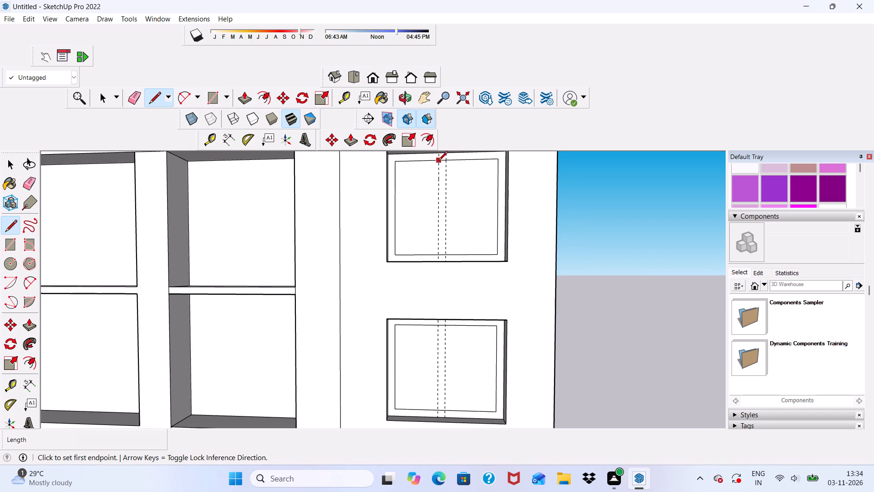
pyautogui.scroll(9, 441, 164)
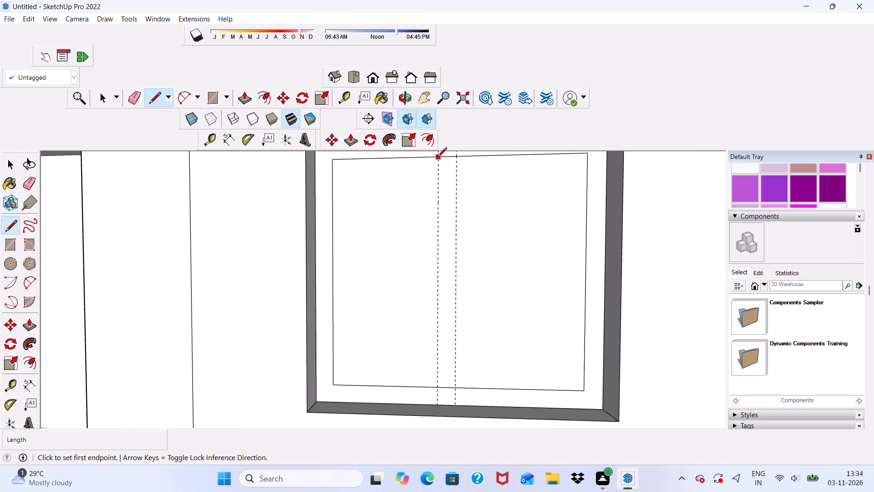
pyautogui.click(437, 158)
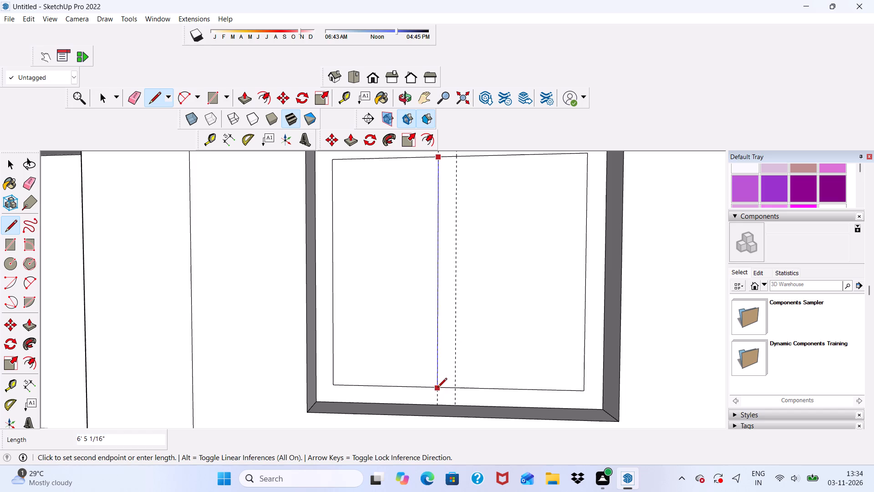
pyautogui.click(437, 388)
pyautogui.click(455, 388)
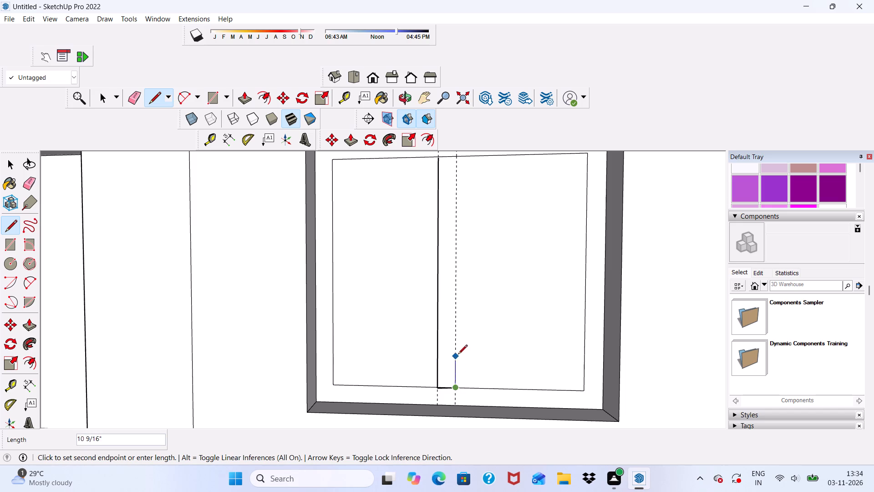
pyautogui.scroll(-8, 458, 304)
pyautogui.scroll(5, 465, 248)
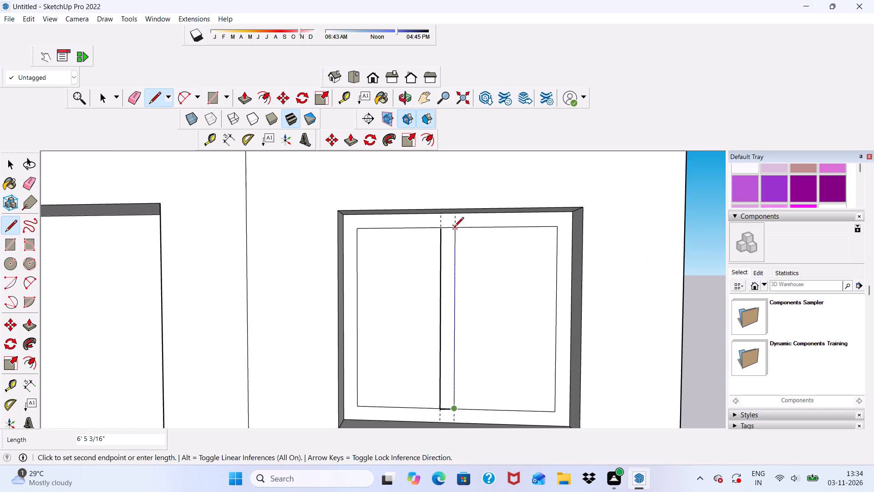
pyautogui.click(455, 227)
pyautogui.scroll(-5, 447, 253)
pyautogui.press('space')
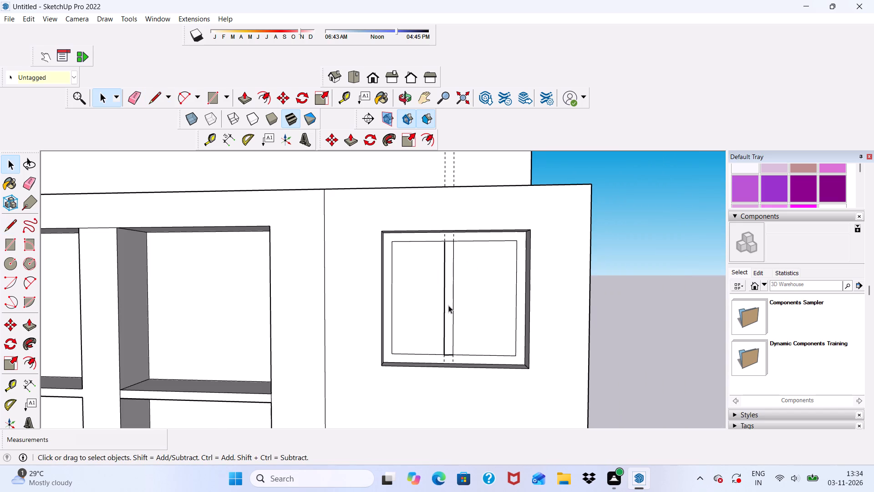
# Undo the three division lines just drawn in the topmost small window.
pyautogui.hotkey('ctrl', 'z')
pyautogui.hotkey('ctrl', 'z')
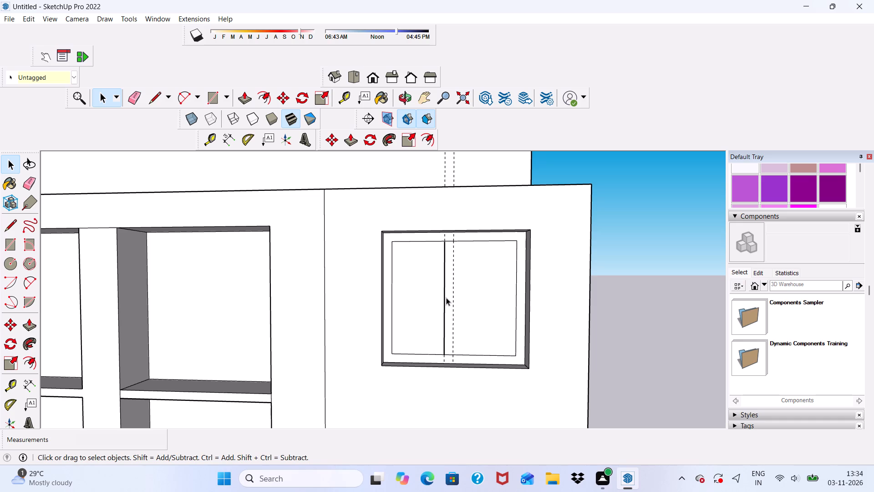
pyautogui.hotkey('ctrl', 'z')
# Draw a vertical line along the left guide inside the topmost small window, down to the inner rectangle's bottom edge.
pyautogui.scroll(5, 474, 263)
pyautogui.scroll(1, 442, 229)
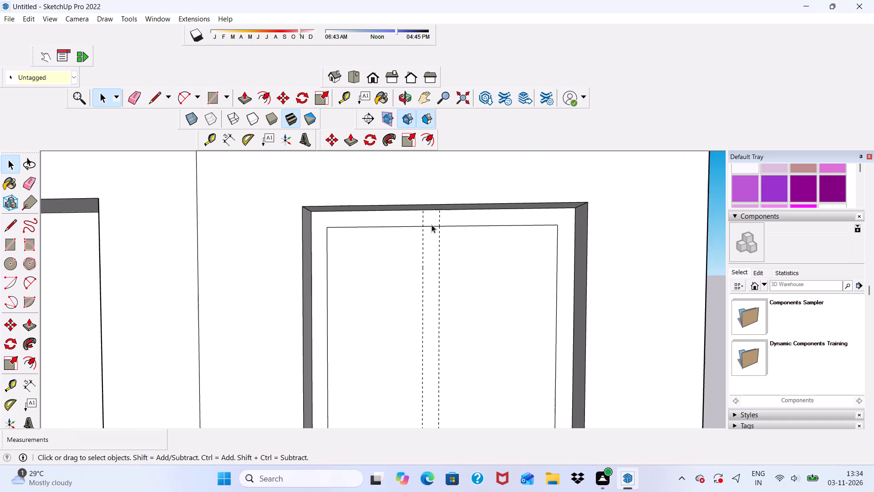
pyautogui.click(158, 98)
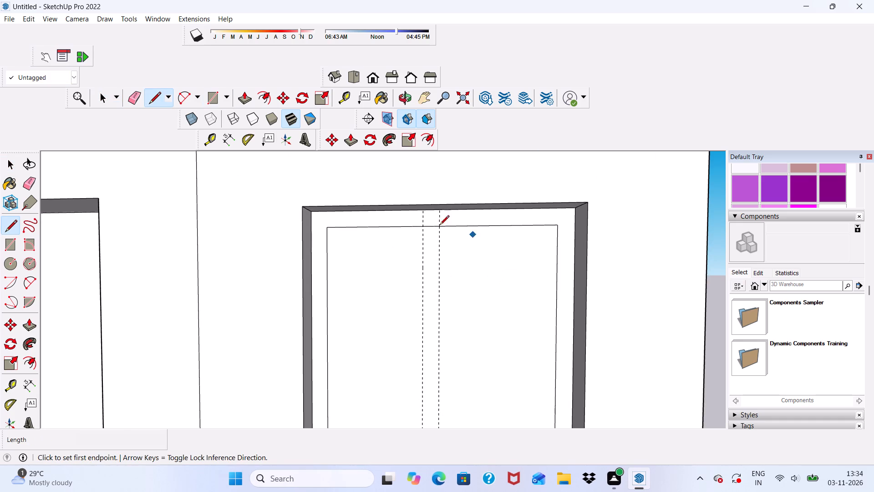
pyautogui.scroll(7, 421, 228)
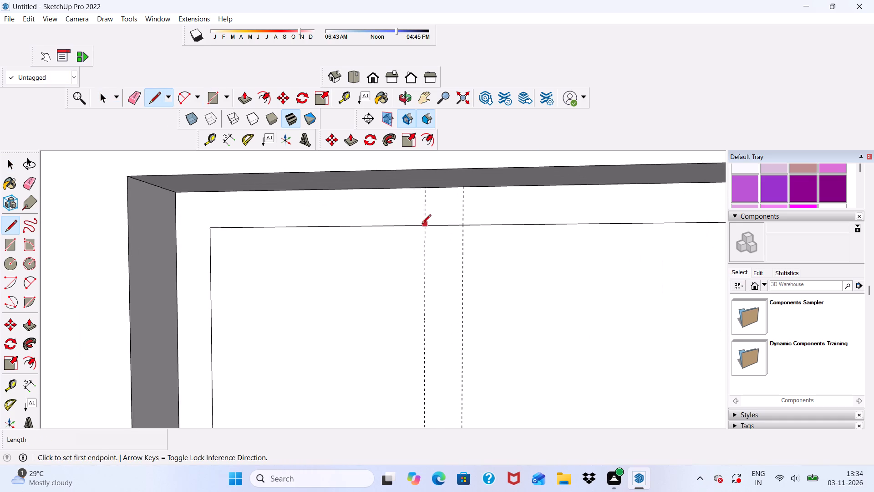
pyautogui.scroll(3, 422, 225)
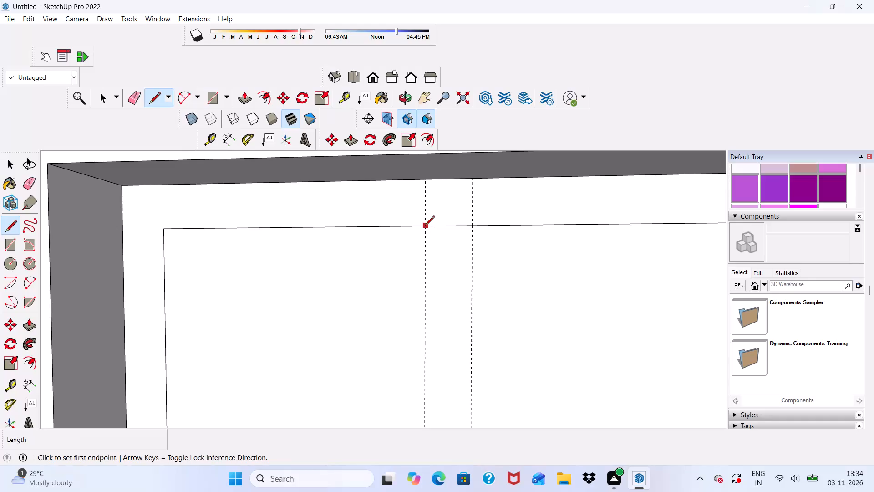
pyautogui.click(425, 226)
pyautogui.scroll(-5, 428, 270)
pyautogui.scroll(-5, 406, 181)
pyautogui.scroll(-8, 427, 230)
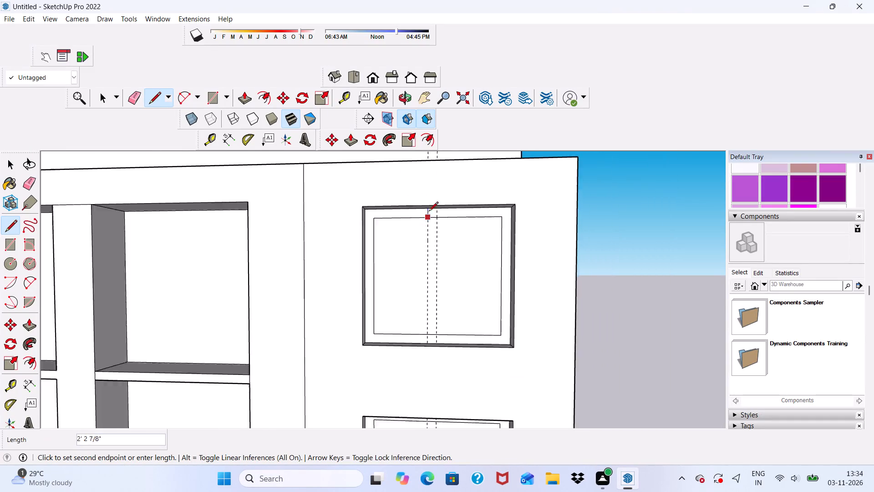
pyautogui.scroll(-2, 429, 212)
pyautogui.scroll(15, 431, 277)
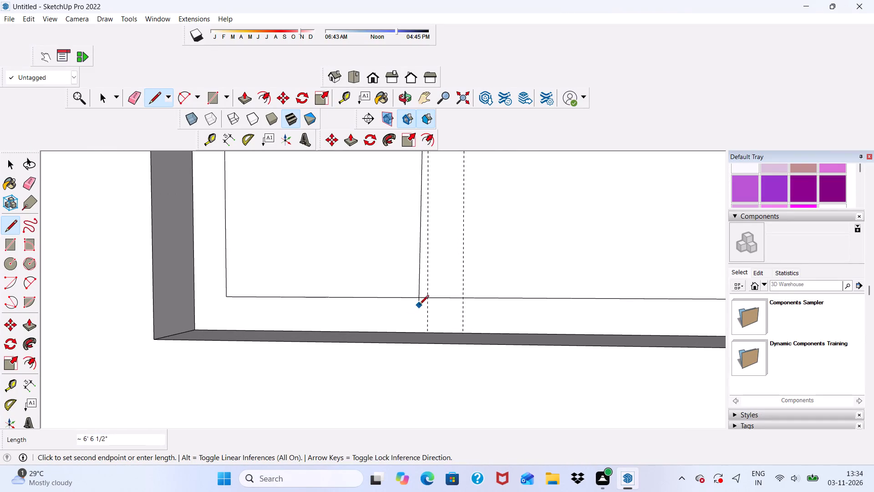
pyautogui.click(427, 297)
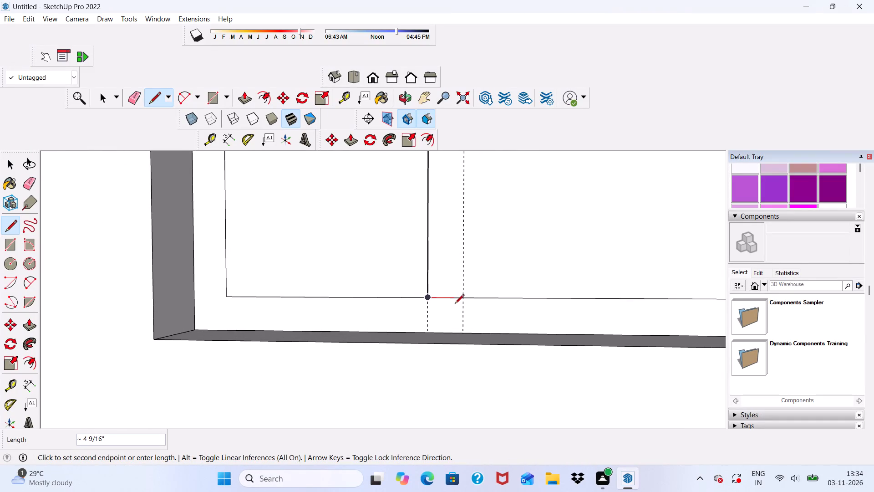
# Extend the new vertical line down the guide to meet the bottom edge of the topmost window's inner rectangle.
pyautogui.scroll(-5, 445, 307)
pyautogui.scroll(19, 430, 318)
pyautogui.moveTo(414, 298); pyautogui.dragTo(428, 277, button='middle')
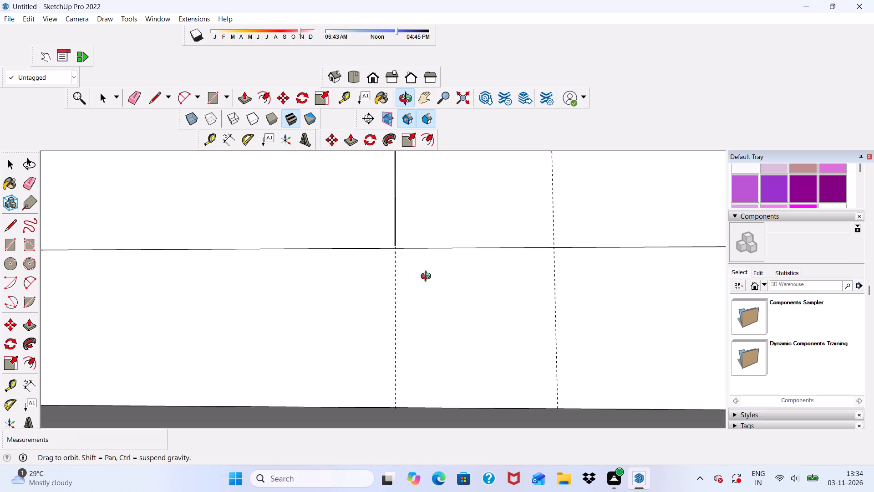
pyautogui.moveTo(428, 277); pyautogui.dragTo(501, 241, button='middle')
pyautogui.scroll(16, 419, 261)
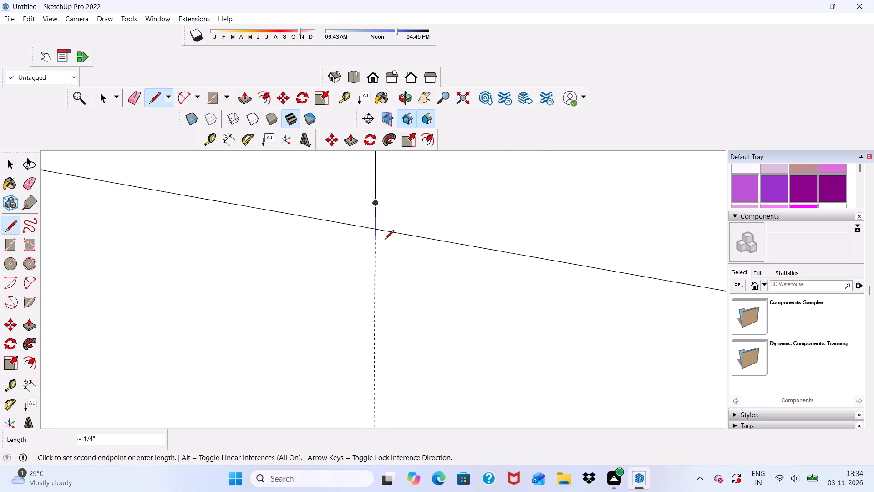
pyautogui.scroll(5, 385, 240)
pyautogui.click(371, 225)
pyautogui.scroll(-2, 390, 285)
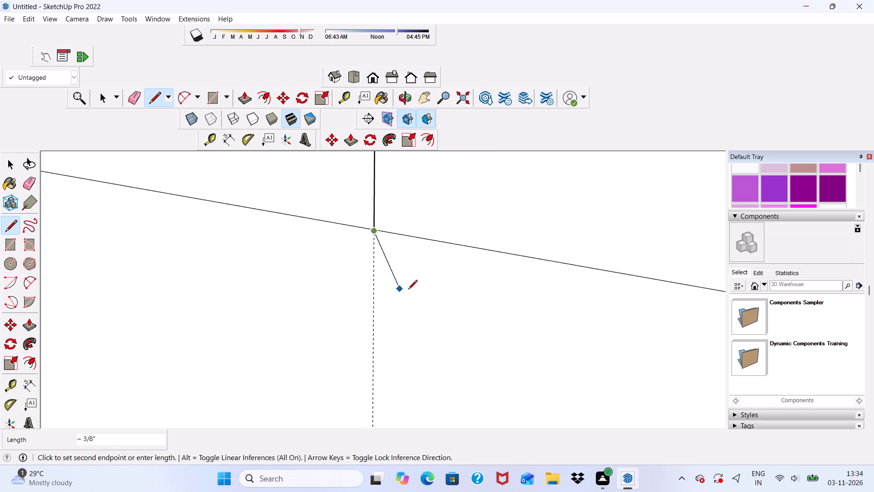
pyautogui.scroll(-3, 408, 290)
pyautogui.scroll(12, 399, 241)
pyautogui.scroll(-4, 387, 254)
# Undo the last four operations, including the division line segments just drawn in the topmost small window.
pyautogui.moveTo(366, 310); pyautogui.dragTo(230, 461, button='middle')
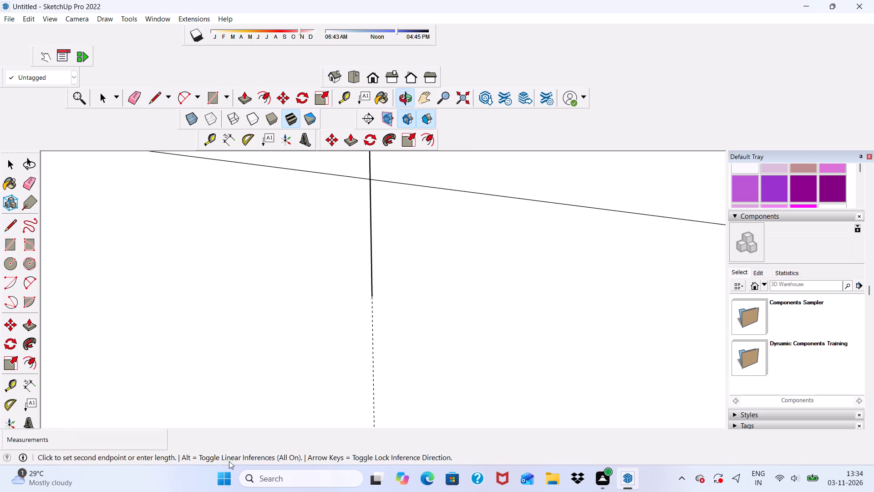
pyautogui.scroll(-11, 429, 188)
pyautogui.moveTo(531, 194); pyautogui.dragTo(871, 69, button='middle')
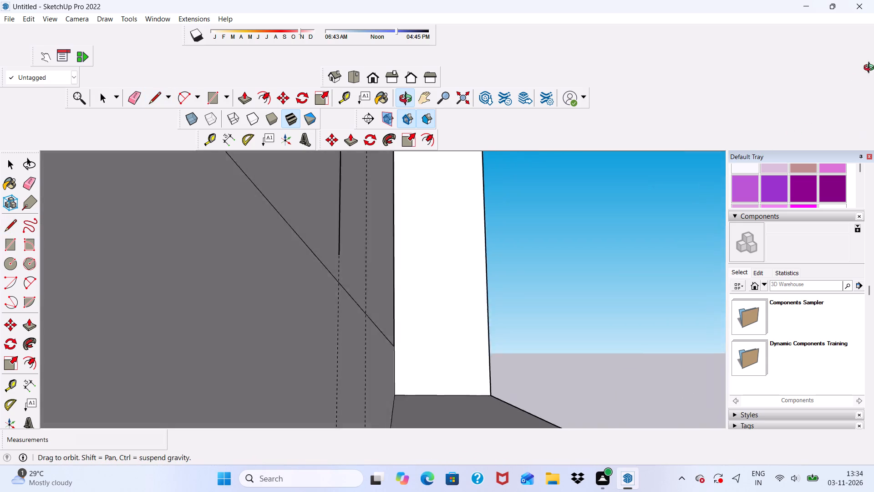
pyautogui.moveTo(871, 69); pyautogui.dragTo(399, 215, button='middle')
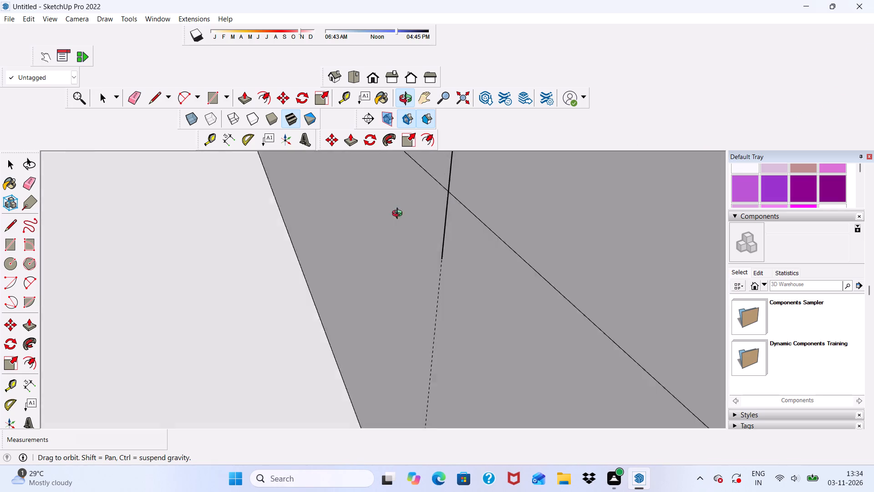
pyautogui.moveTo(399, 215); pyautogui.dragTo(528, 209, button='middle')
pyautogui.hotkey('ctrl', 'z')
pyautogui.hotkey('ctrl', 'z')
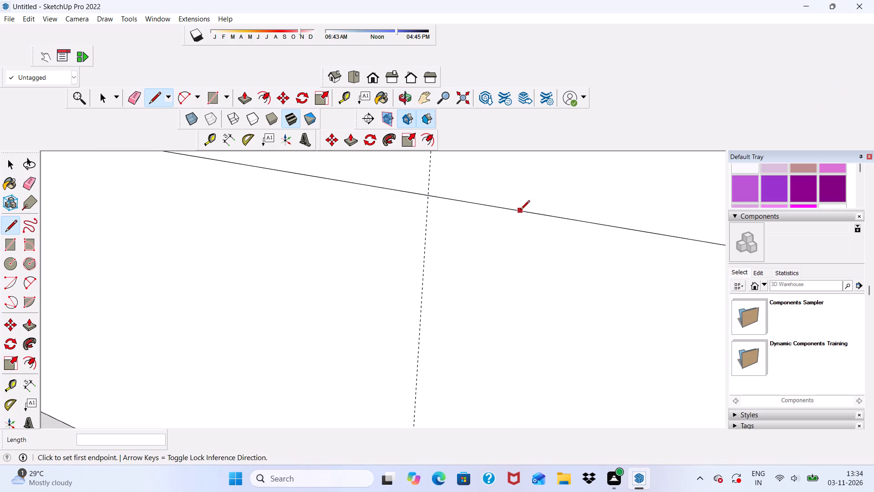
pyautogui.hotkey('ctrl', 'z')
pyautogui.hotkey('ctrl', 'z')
# Erase the left vertical guide running through the topmost small window.
pyautogui.scroll(-5, 442, 227)
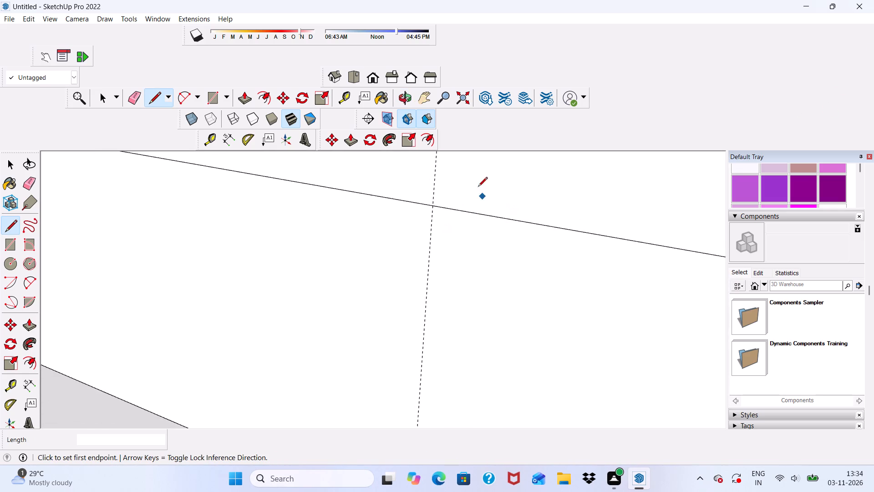
pyautogui.scroll(-13, 478, 187)
pyautogui.moveTo(463, 296); pyautogui.dragTo(647, 193, button='middle')
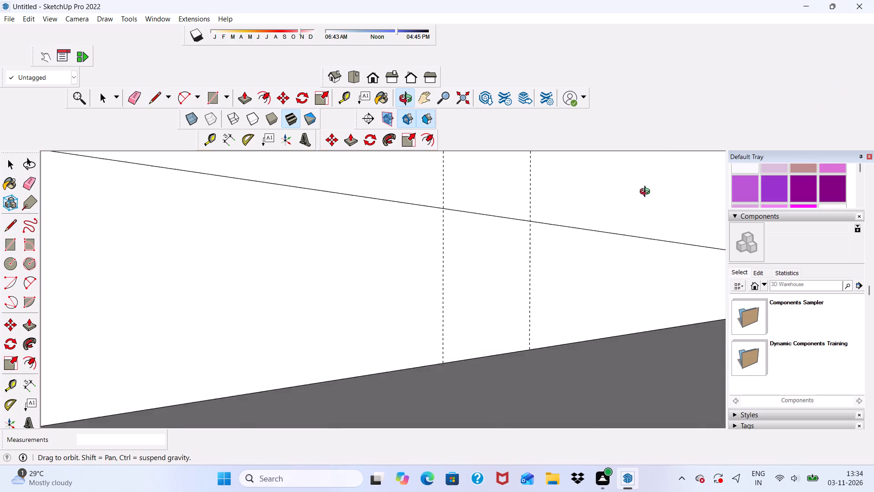
pyautogui.moveTo(647, 193); pyautogui.dragTo(757, 229, button='middle')
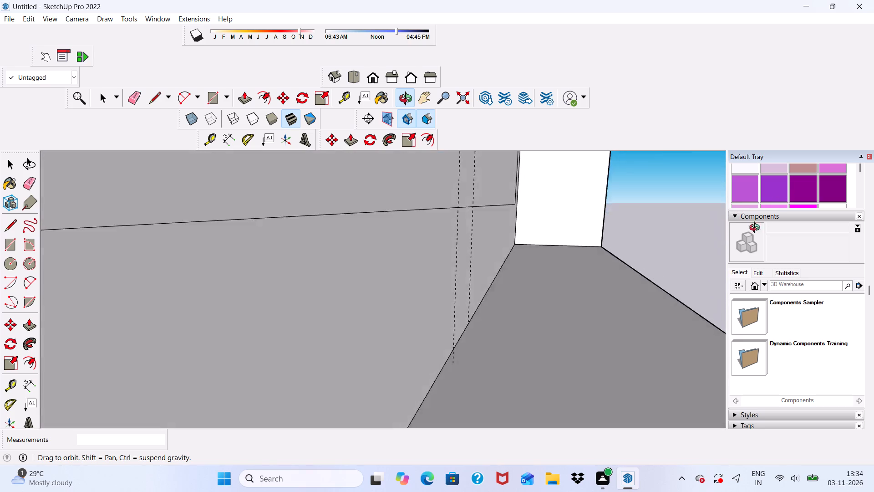
pyautogui.moveTo(757, 229); pyautogui.dragTo(752, 253, button='middle')
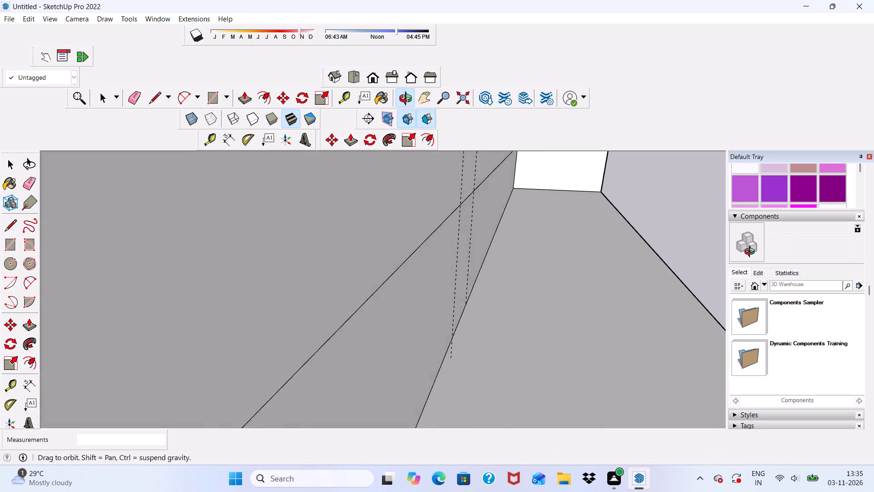
pyautogui.moveTo(752, 253); pyautogui.dragTo(742, 253, button='middle')
pyautogui.click(132, 96)
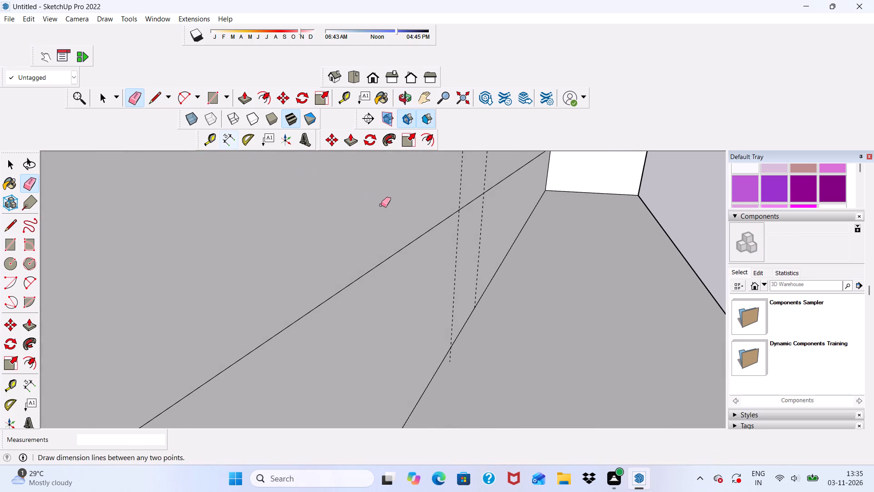
pyautogui.moveTo(396, 203); pyautogui.dragTo(458, 193)
pyautogui.click(463, 188)
# Place a new vertical guide 6" to the left of the remaining guide in the topmost small window.
pyautogui.click(340, 92)
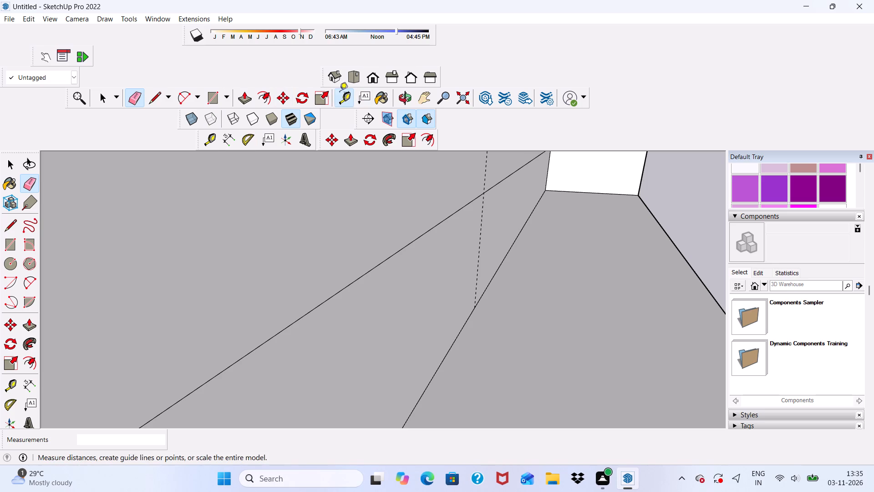
pyautogui.scroll(1, 492, 201)
pyautogui.click(482, 184)
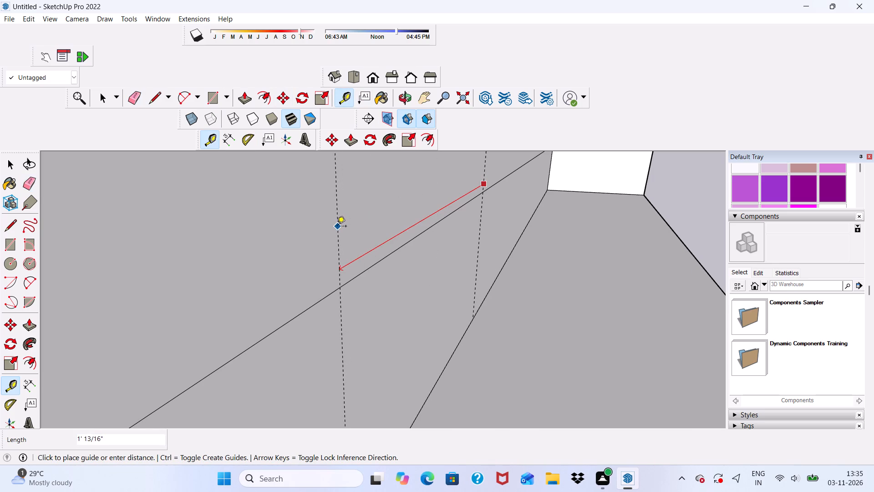
pyautogui.press('9')
pyautogui.press('BackSpace')
pyautogui.press('6')
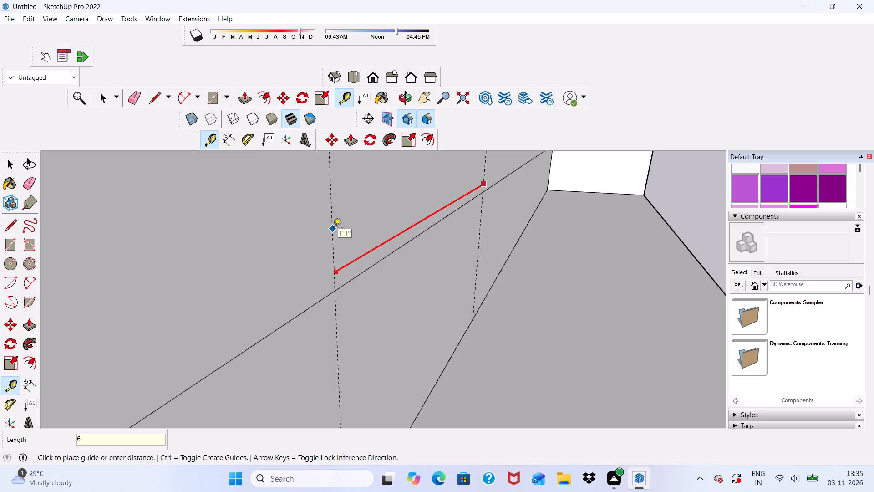
pyautogui.hotkey('shift', '"')
pyautogui.press('Return')
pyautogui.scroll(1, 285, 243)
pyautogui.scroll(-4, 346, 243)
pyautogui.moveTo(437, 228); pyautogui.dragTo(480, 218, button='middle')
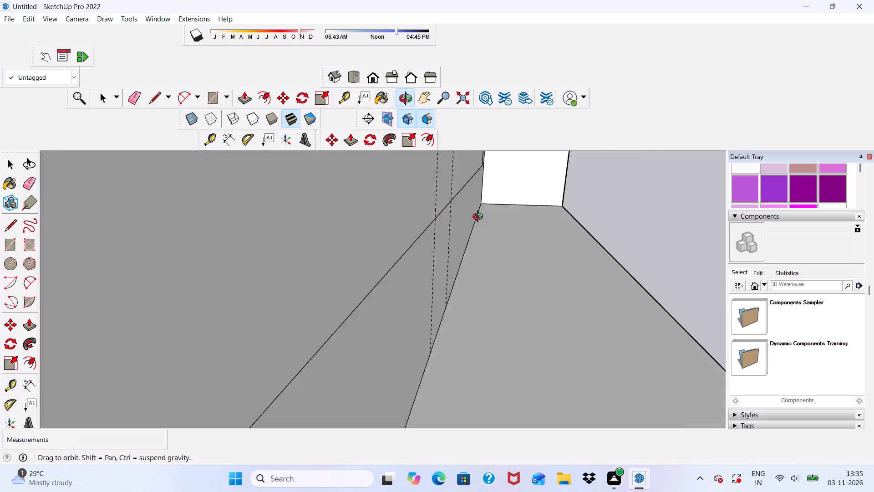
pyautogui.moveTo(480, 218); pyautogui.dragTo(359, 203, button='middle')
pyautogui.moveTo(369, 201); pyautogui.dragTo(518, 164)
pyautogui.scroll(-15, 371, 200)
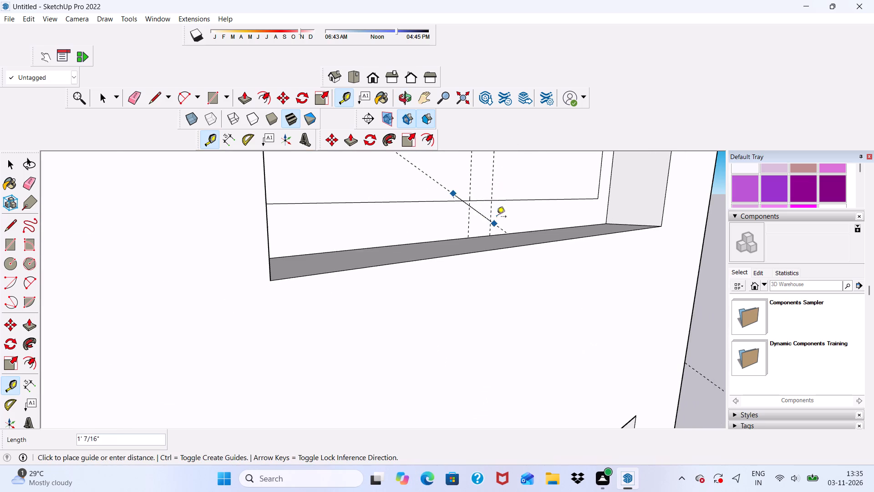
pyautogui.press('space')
# Draw vertical lines about 6' 5" long along both guides inside the topmost small window's inner rectangle, from top to bottom edge.
pyautogui.scroll(-7, 514, 227)
pyautogui.moveTo(520, 206); pyautogui.dragTo(403, 190, button='middle')
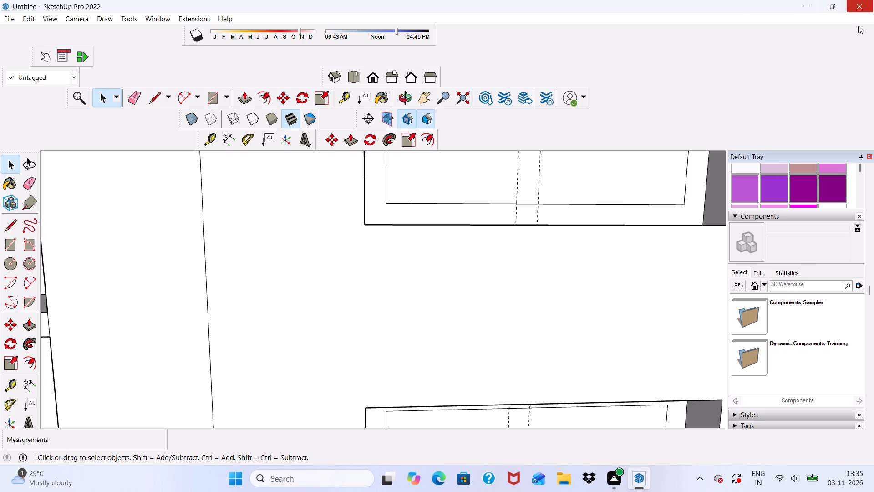
pyautogui.scroll(1, 589, 234)
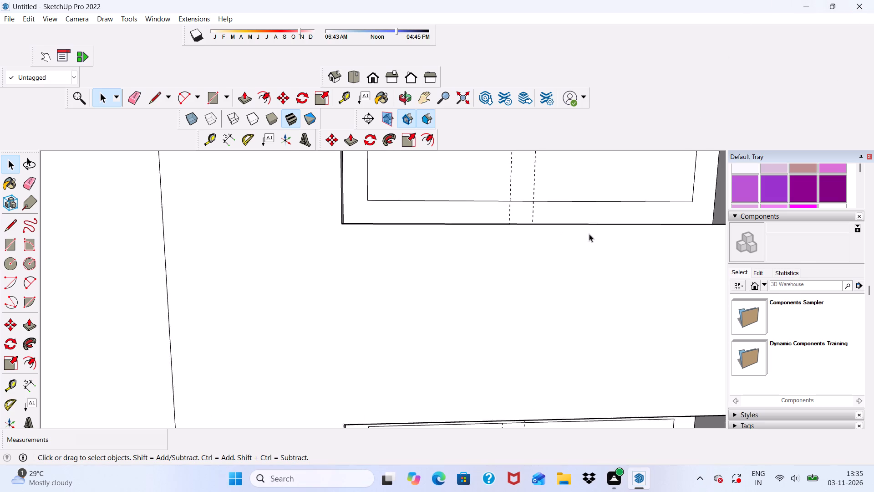
pyautogui.scroll(-20, 584, 262)
pyautogui.moveTo(533, 276); pyautogui.dragTo(548, 236, button='middle')
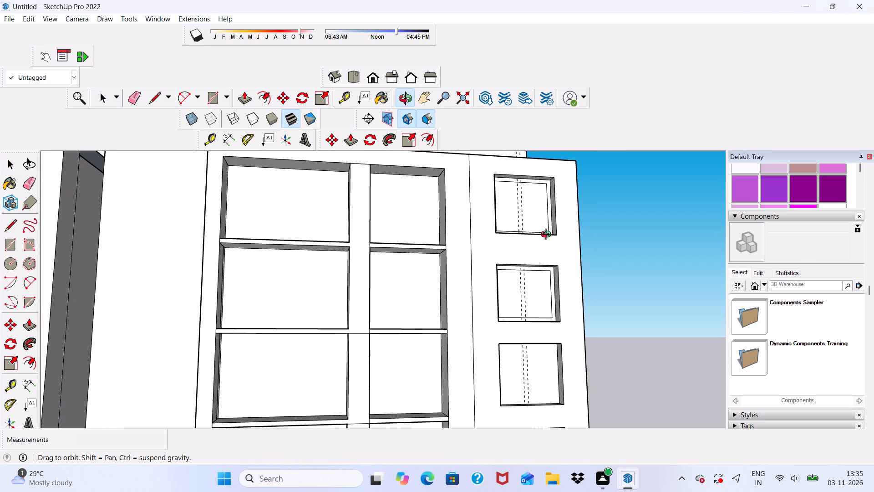
pyautogui.moveTo(548, 236); pyautogui.dragTo(527, 245, button='middle')
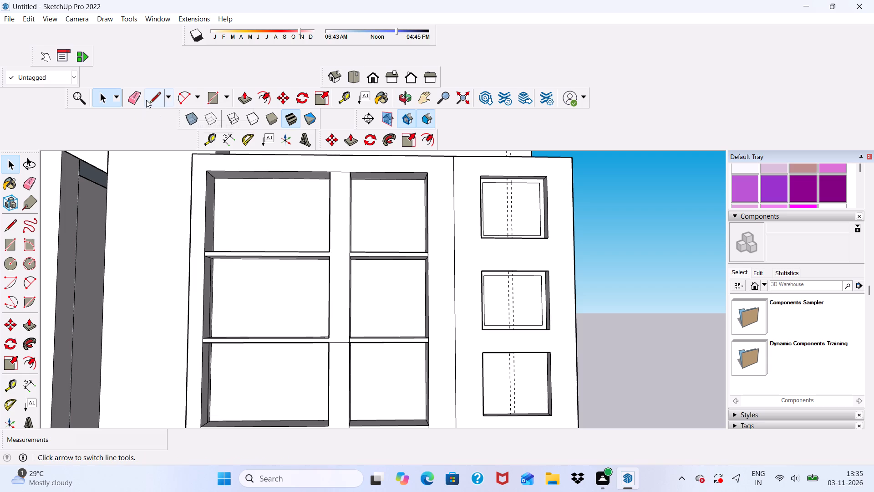
pyautogui.click(149, 99)
pyautogui.scroll(5, 498, 225)
pyautogui.scroll(3, 520, 166)
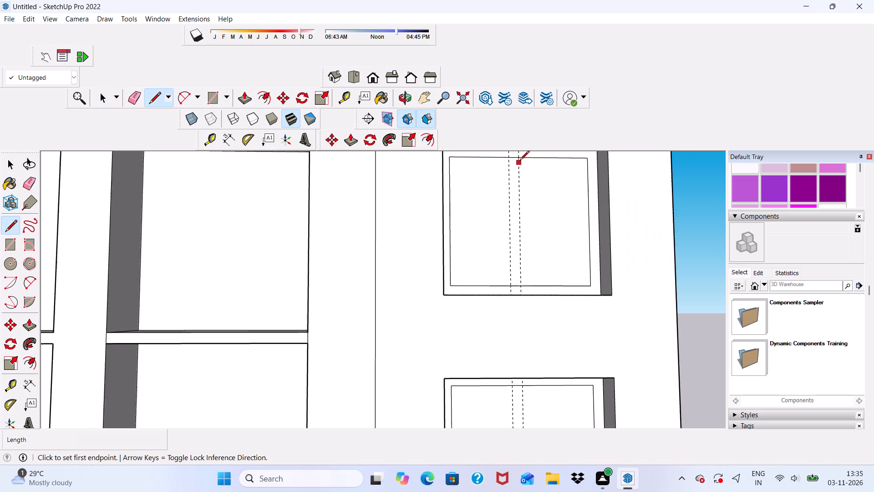
pyautogui.scroll(2, 520, 161)
pyautogui.scroll(-1, 519, 156)
pyautogui.click(519, 155)
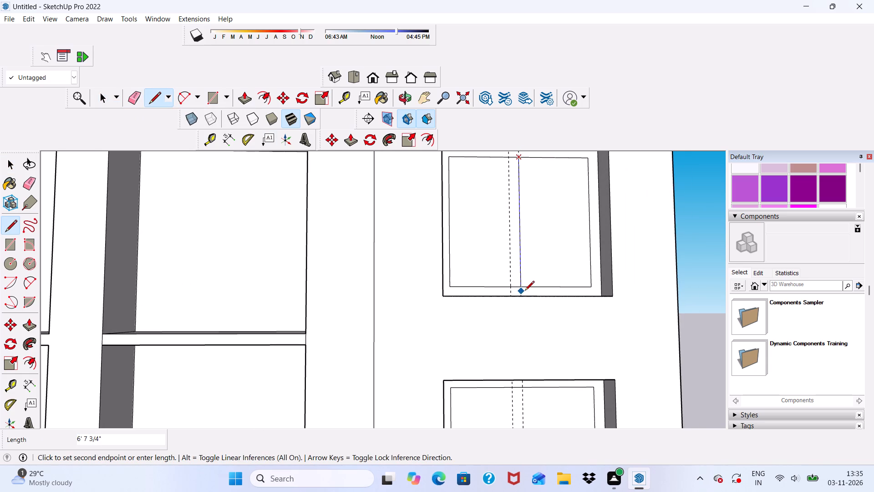
pyautogui.click(523, 288)
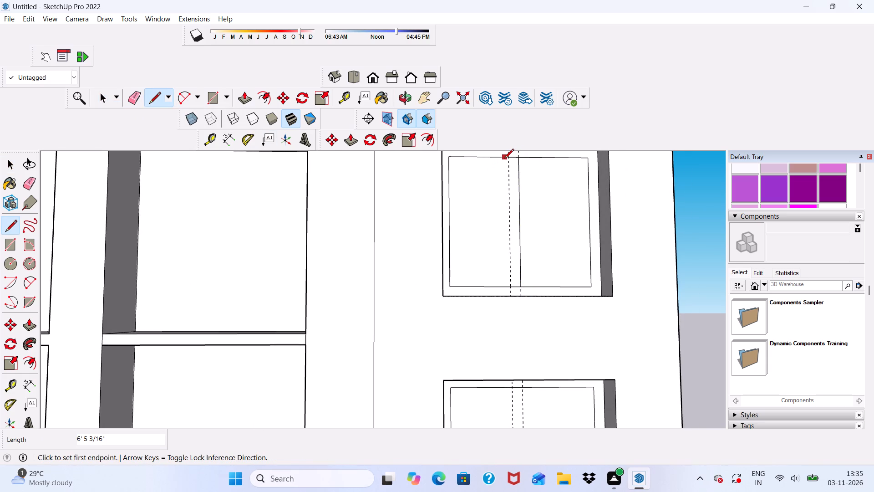
pyautogui.click(507, 158)
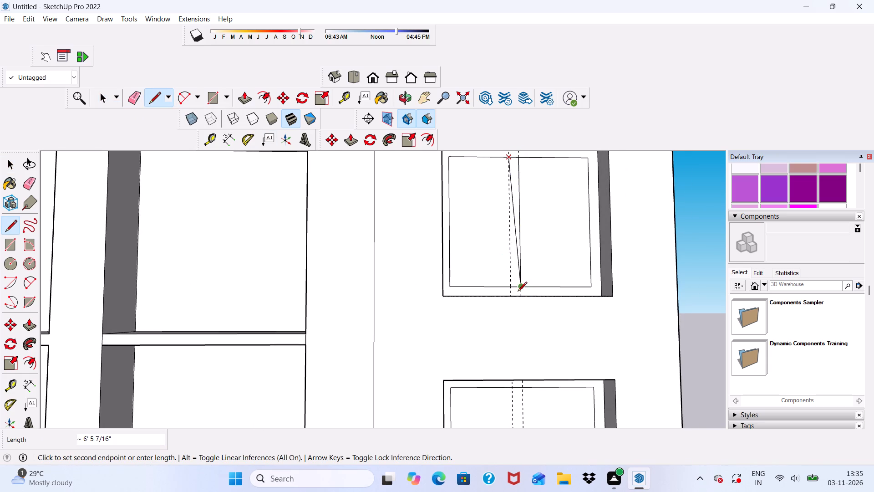
pyautogui.click(508, 290)
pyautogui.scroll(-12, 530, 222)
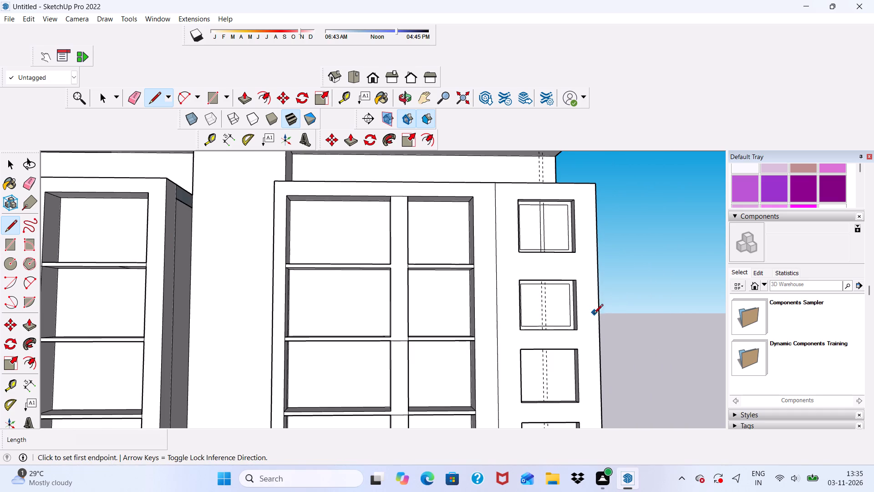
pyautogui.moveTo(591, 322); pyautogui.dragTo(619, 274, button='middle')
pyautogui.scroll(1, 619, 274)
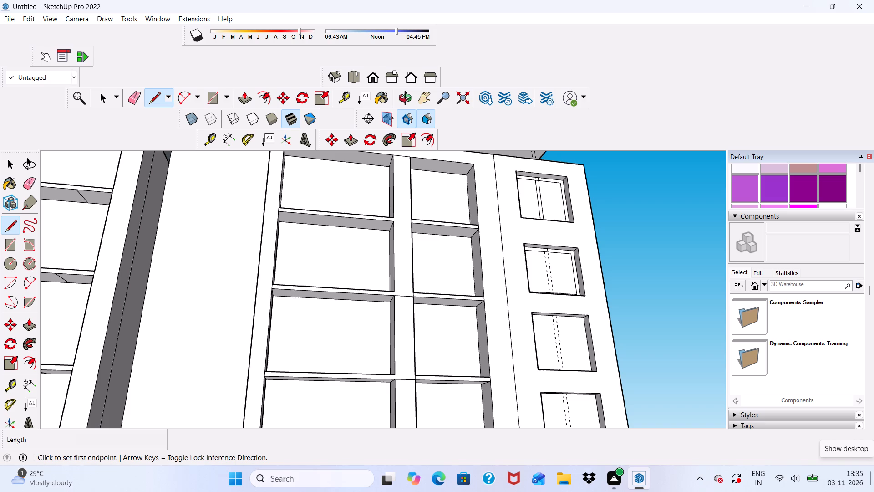
# Draw vertical lines about 5' 11" long along both guides inside the second small window's inner rectangle, from edge to edge.
pyautogui.scroll(1, 873, 491)
pyautogui.keyDown('ctrl'); pyautogui.scroll(1, 873, 491); pyautogui.keyUp('ctrl')
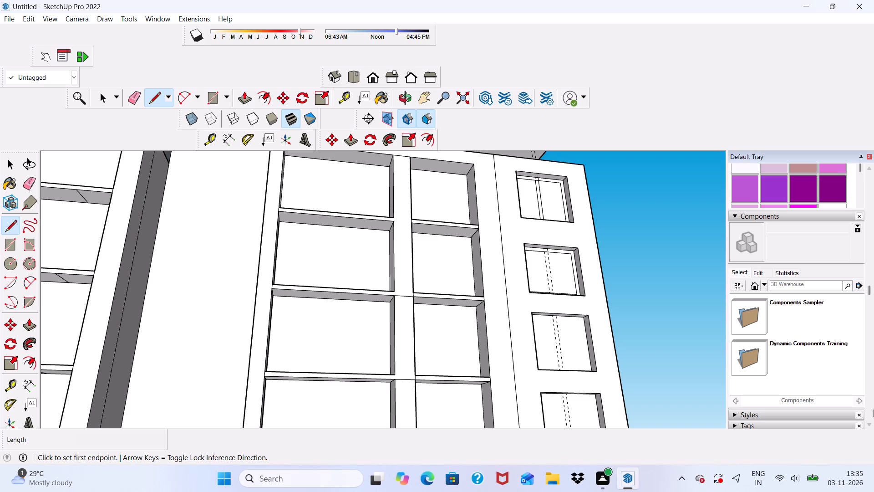
pyautogui.scroll(-6, 539, 301)
pyautogui.moveTo(491, 322); pyautogui.dragTo(513, 364, button='middle')
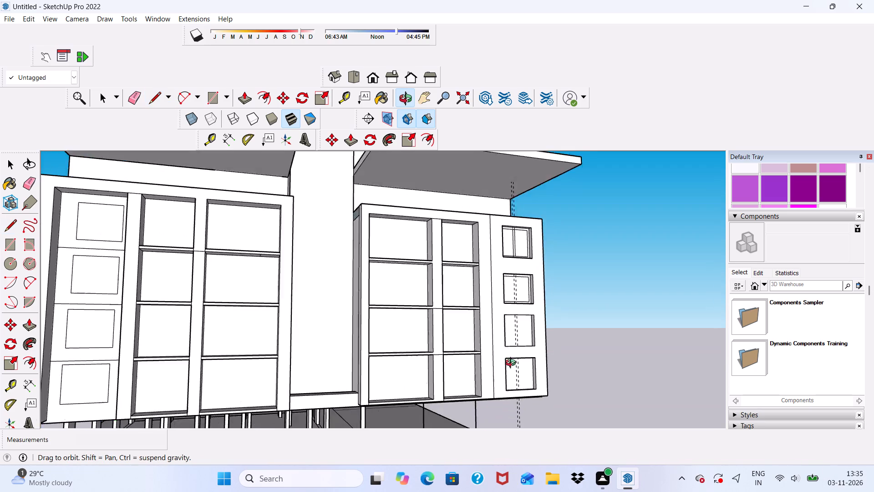
pyautogui.moveTo(513, 364); pyautogui.dragTo(449, 378, button='middle')
pyautogui.scroll(15, 523, 295)
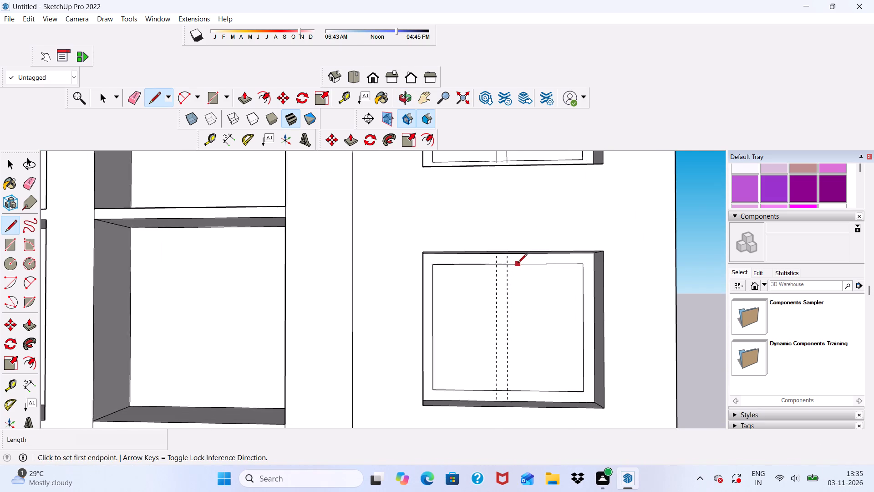
pyautogui.scroll(6, 518, 264)
pyautogui.click(503, 264)
pyautogui.scroll(-2, 508, 311)
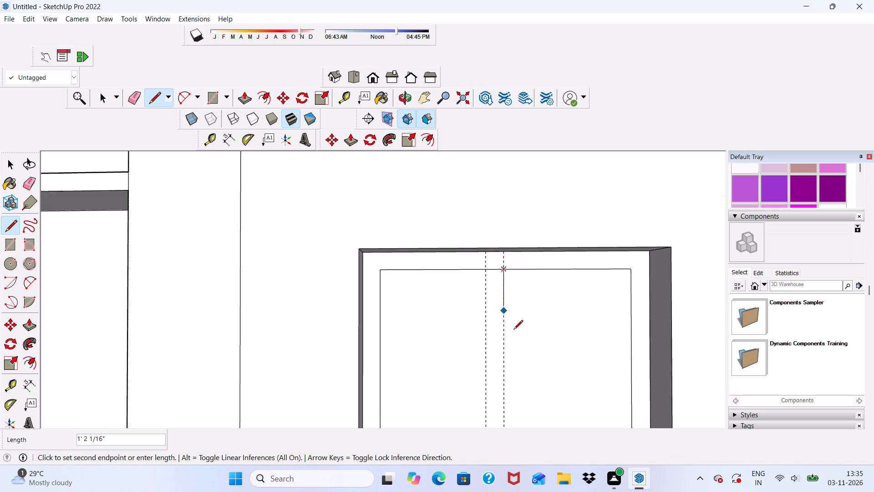
pyautogui.scroll(-3, 513, 330)
pyautogui.scroll(-5, 483, 199)
pyautogui.scroll(10, 505, 366)
pyautogui.click(488, 347)
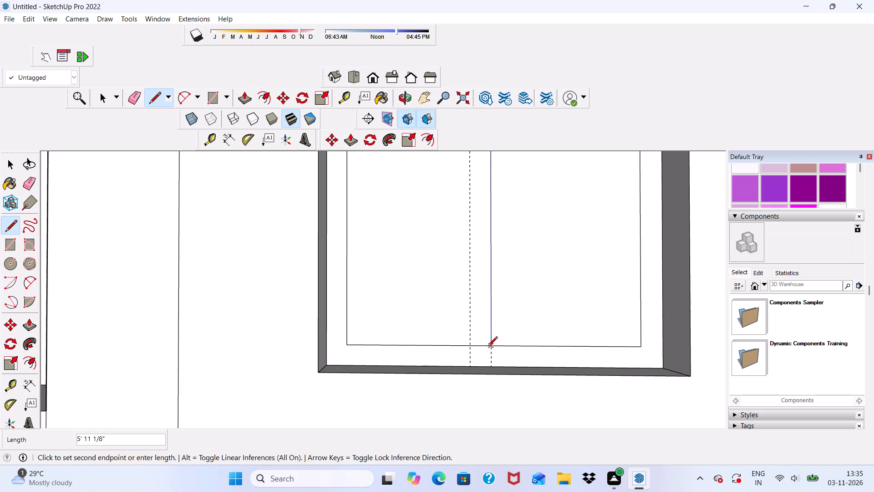
pyautogui.click(468, 345)
pyautogui.scroll(-5, 468, 326)
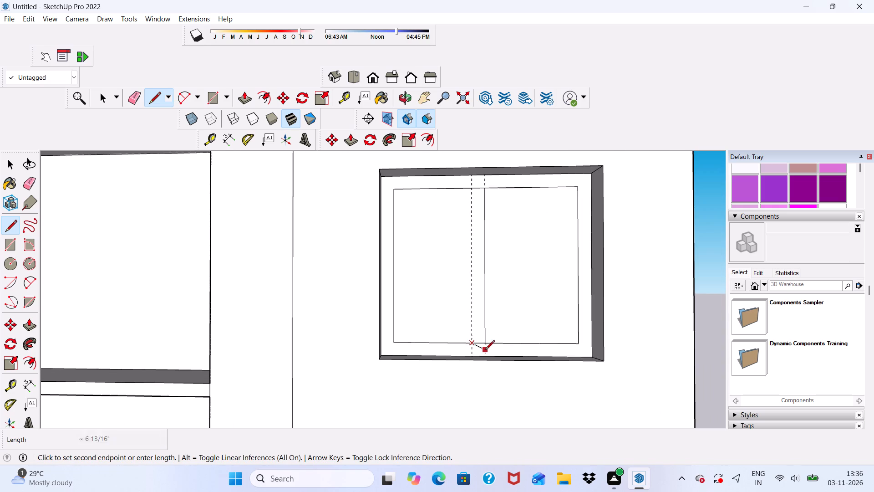
pyautogui.scroll(-5, 487, 386)
pyautogui.scroll(6, 476, 260)
pyautogui.click(476, 258)
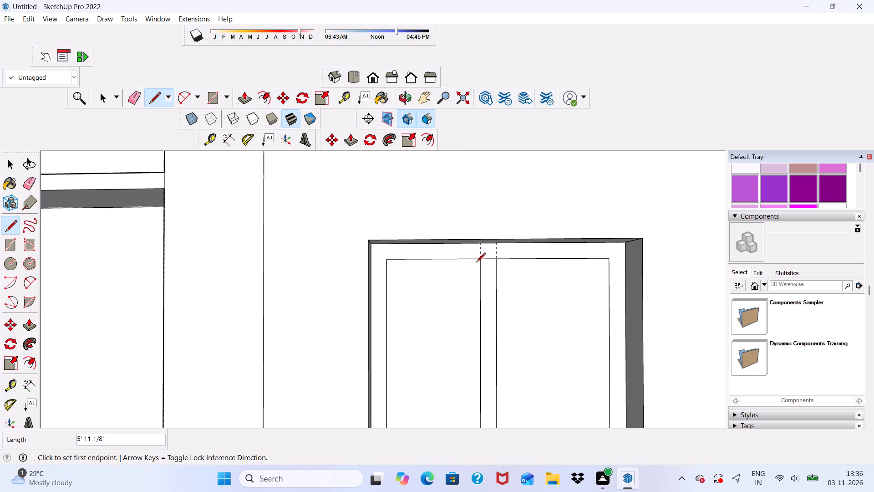
# Offset the outline of the third small window's face 6" inward to form its inner frame.
pyautogui.scroll(-5, 475, 287)
pyautogui.scroll(-16, 490, 231)
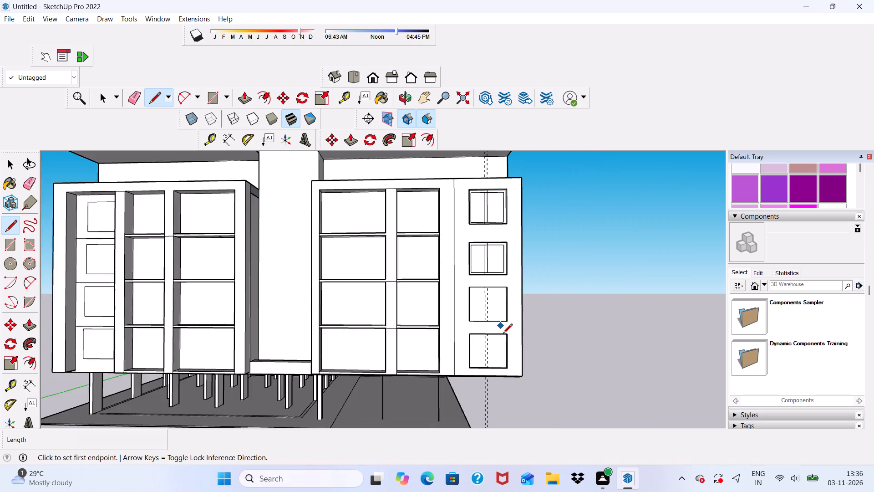
pyautogui.scroll(6, 508, 342)
pyautogui.scroll(5, 465, 247)
pyautogui.moveTo(470, 286); pyautogui.dragTo(467, 251, button='middle')
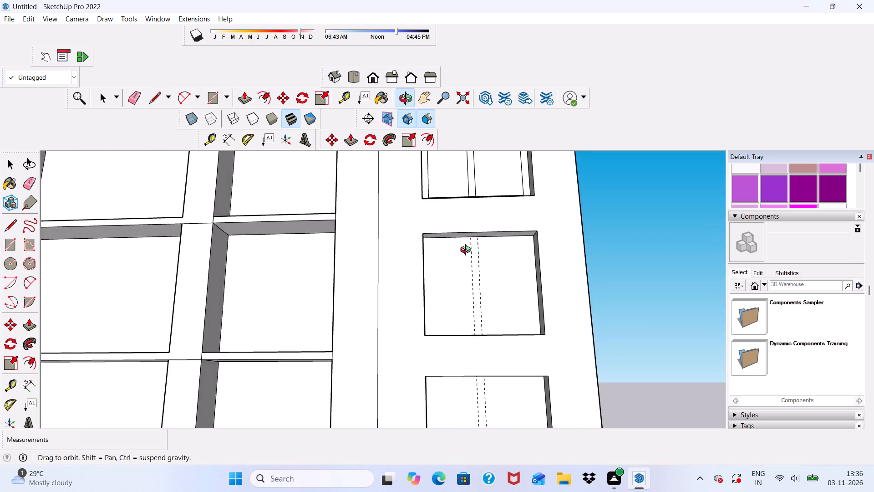
pyautogui.moveTo(467, 251); pyautogui.dragTo(502, 276, button='middle')
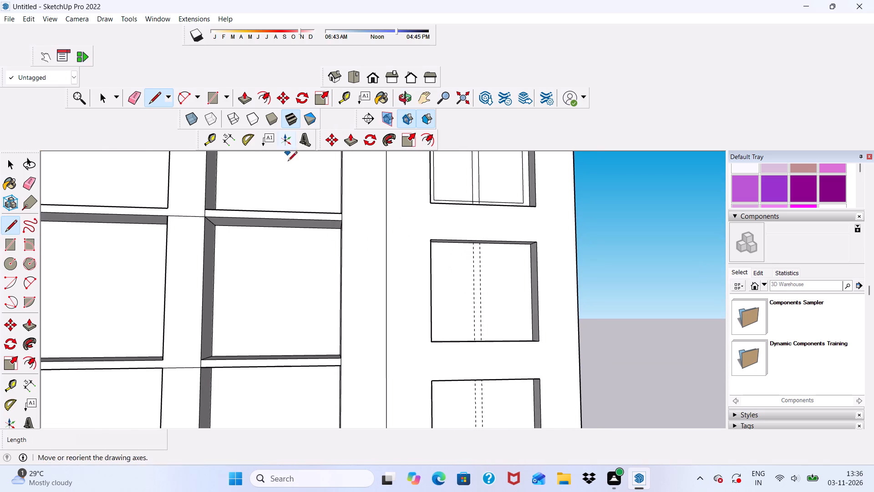
pyautogui.moveTo(268, 93); pyautogui.dragTo(277, 97)
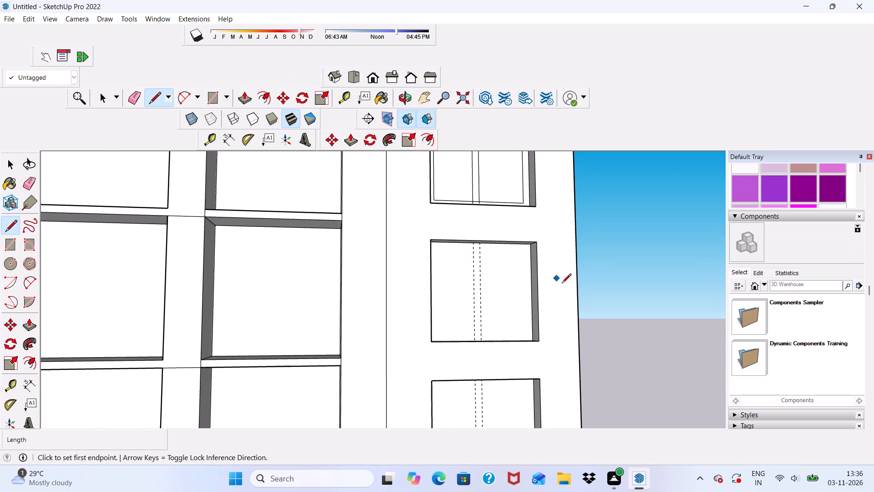
pyautogui.scroll(2, 536, 280)
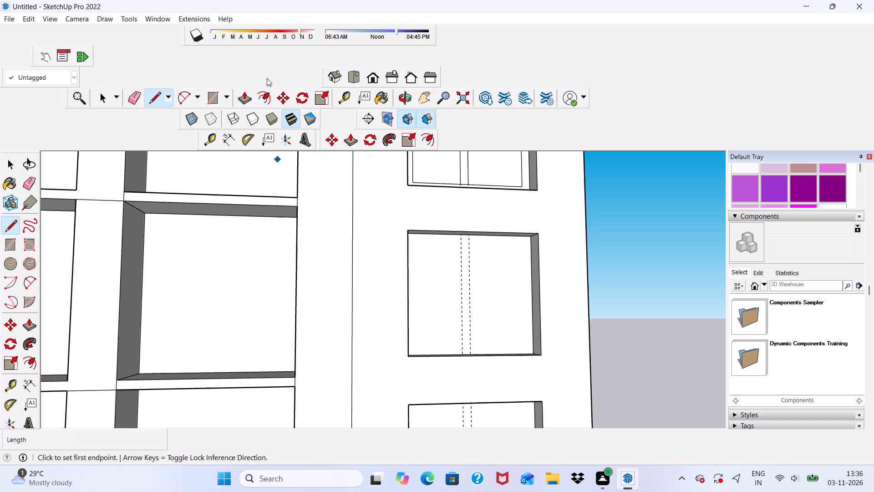
pyautogui.click(267, 92)
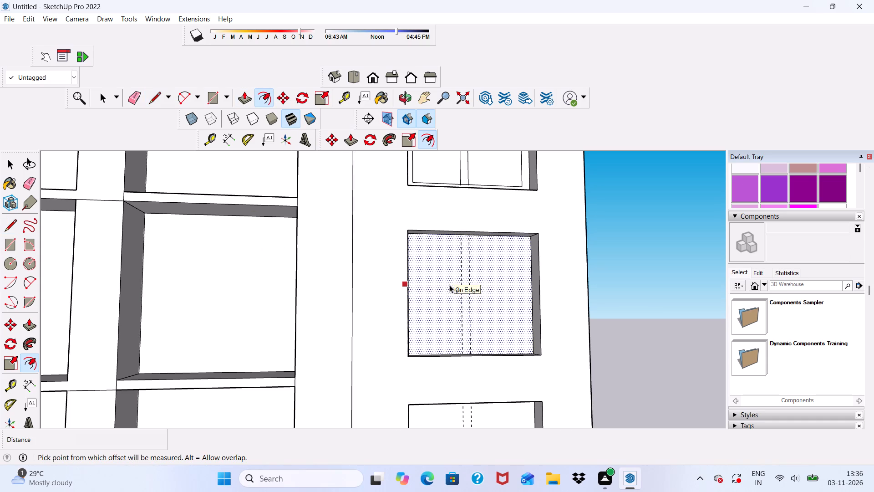
pyautogui.click(451, 285)
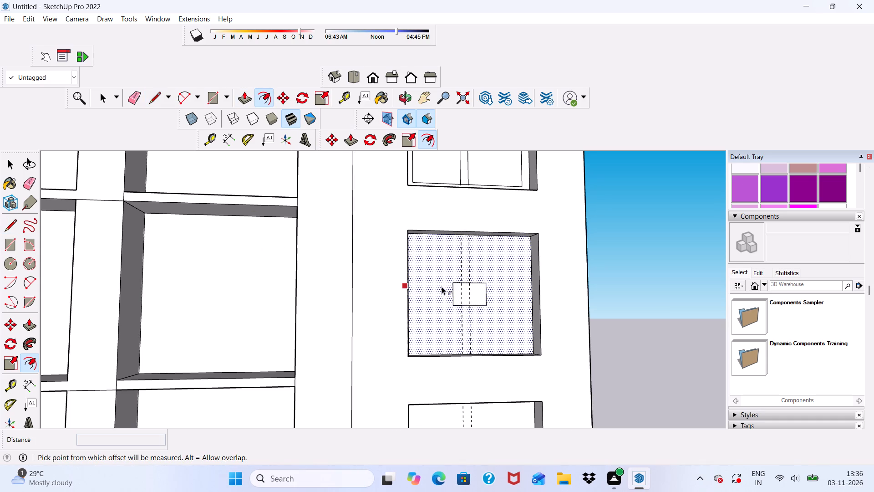
pyautogui.hotkey('ctrl', 'z')
pyautogui.scroll(-1, 429, 307)
pyautogui.moveTo(422, 318); pyautogui.dragTo(392, 344, button='middle')
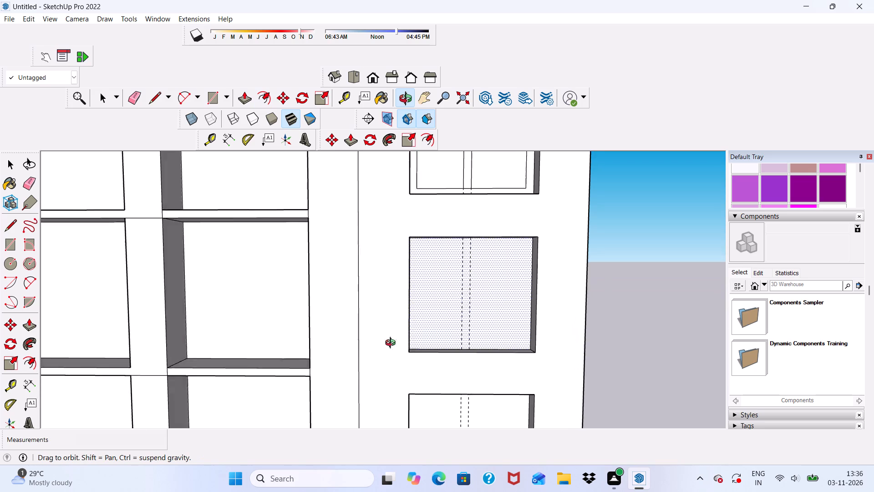
pyautogui.moveTo(392, 344); pyautogui.dragTo(362, 370, button='middle')
pyautogui.scroll(1, 429, 307)
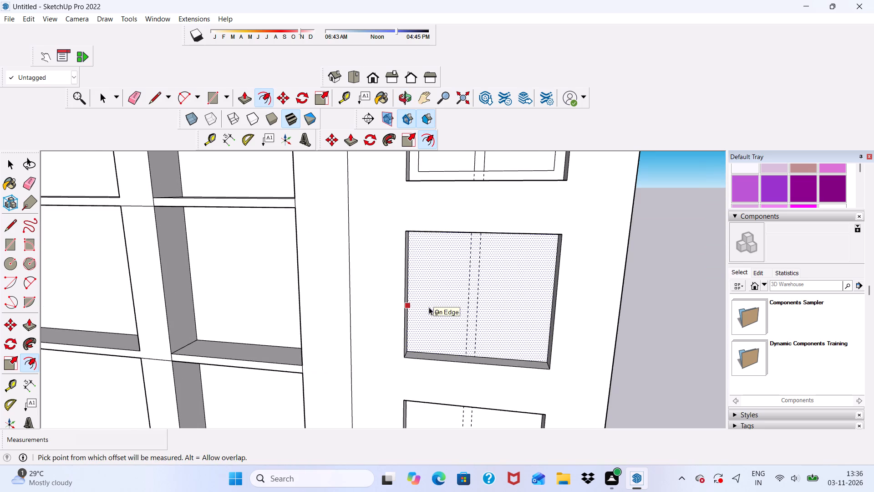
pyautogui.click(429, 307)
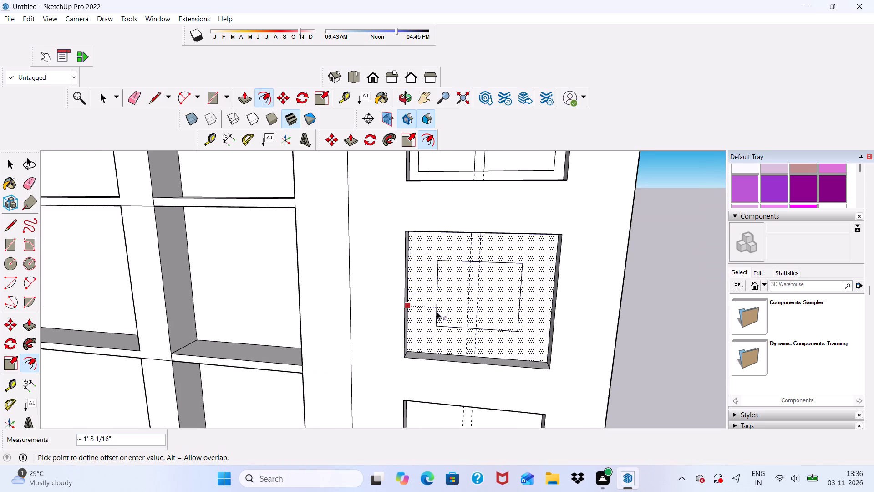
pyautogui.press('6')
pyautogui.hotkey('shift', '"')
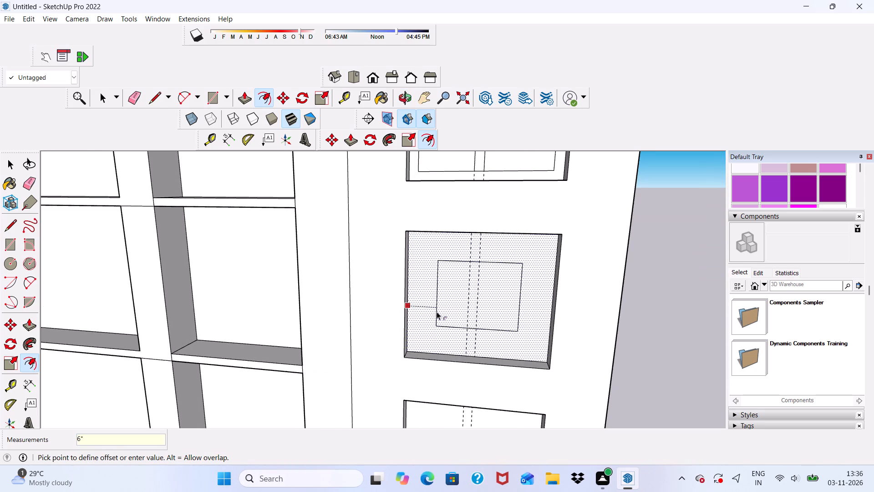
pyautogui.press('Return')
# Offset the outline of the lowest small window's face 6" inward to form its inner frame.
pyautogui.scroll(-5, 484, 280)
pyautogui.scroll(-5, 564, 300)
pyautogui.scroll(3, 488, 427)
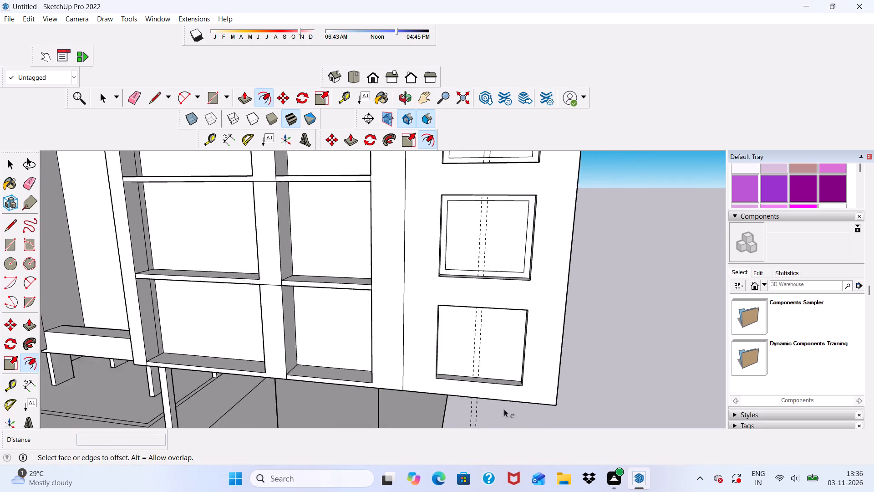
pyautogui.scroll(3, 504, 409)
pyautogui.scroll(5, 476, 333)
pyautogui.scroll(1, 424, 343)
pyautogui.click(423, 343)
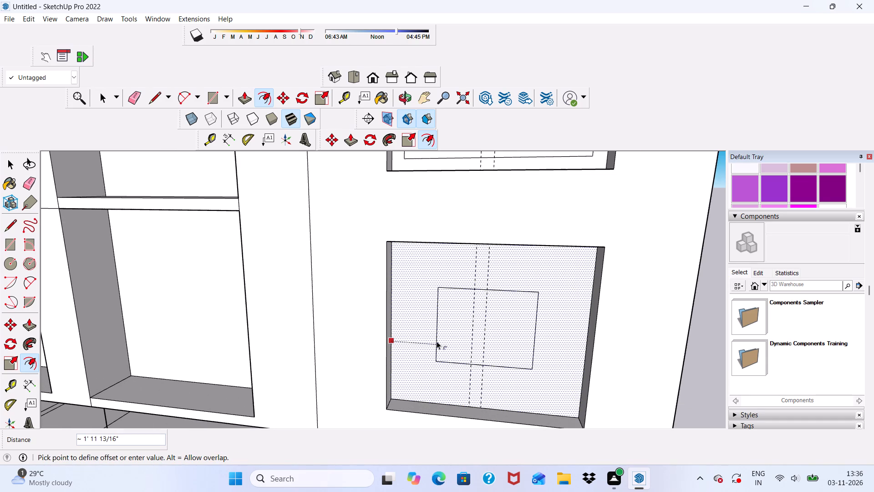
pyautogui.press('6')
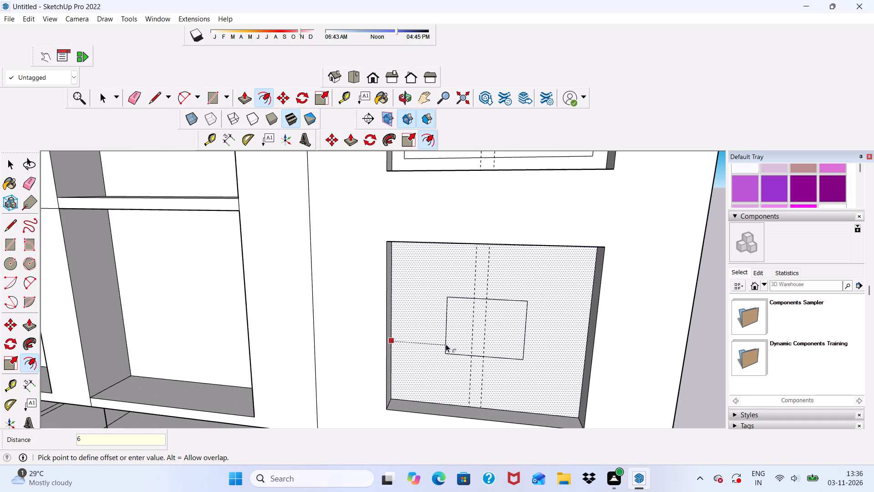
pyautogui.hotkey('shift', '"')
pyautogui.press('Return')
pyautogui.press('space')
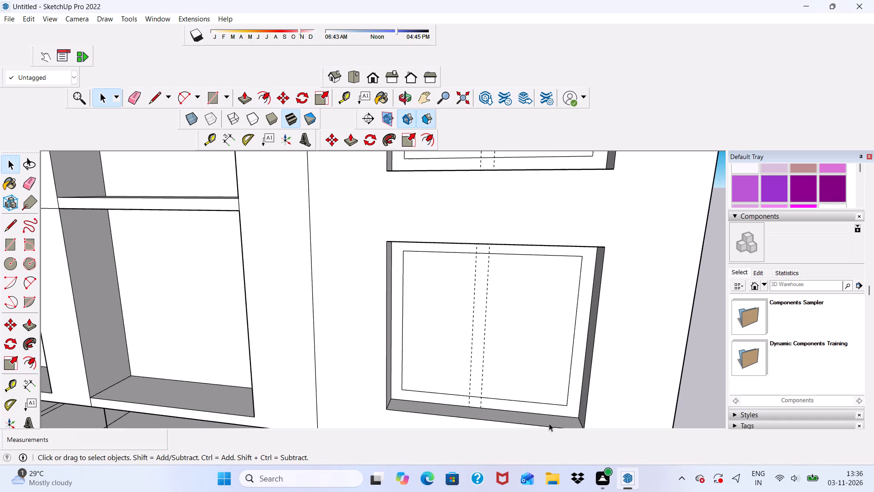
# Draw vertical lines about 6' 3" long along both guides inside the third small window's inner rectangle, from top to bottom edge.
pyautogui.click(153, 97)
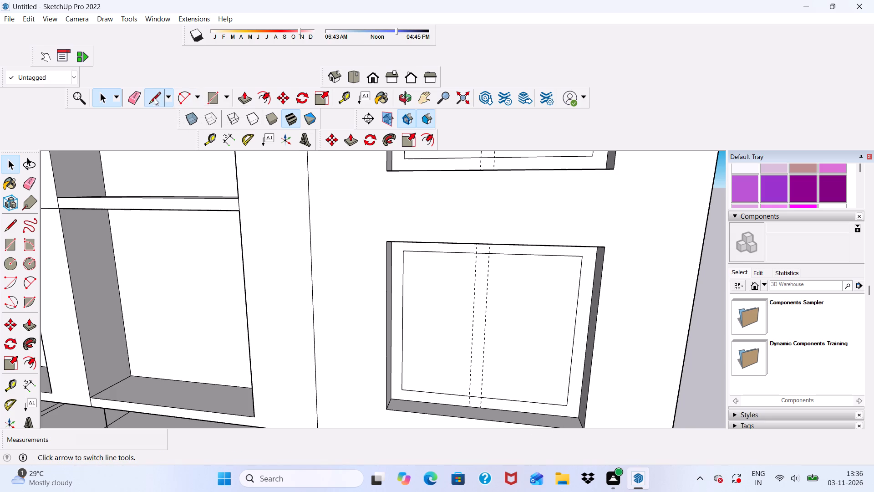
pyautogui.scroll(-12, 194, 149)
pyautogui.scroll(5, 410, 180)
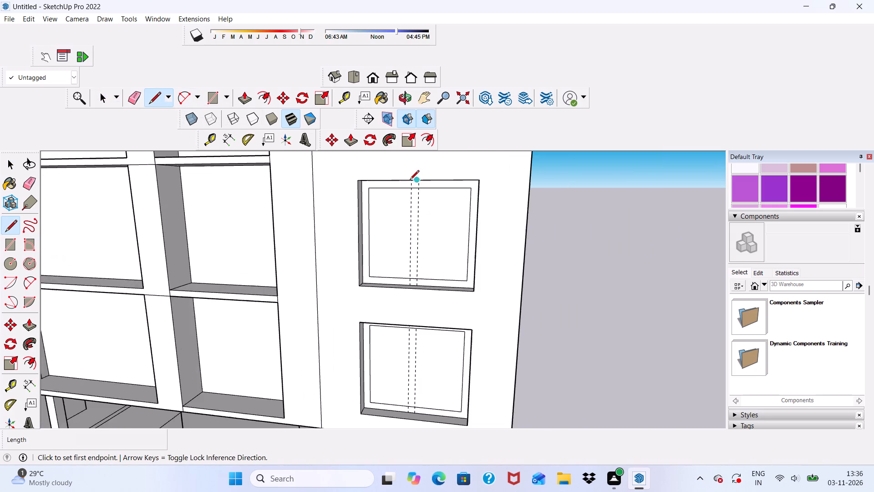
pyautogui.scroll(5, 426, 205)
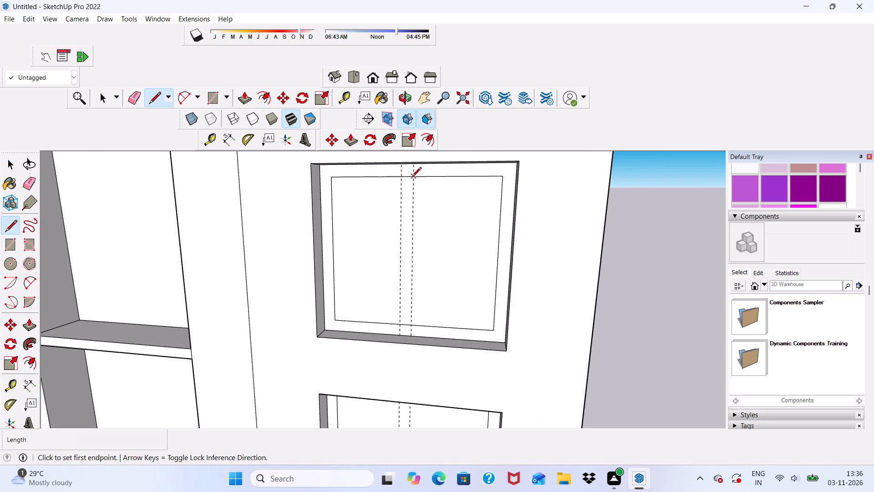
pyautogui.click(412, 177)
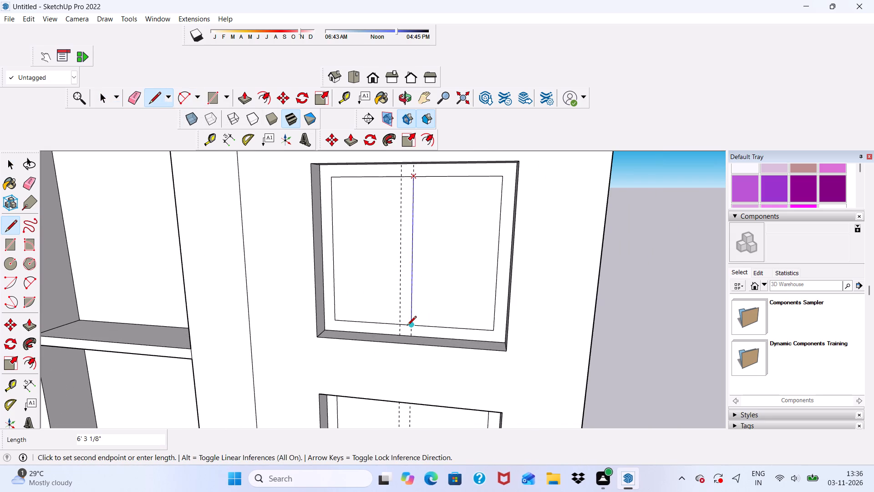
pyautogui.click(407, 326)
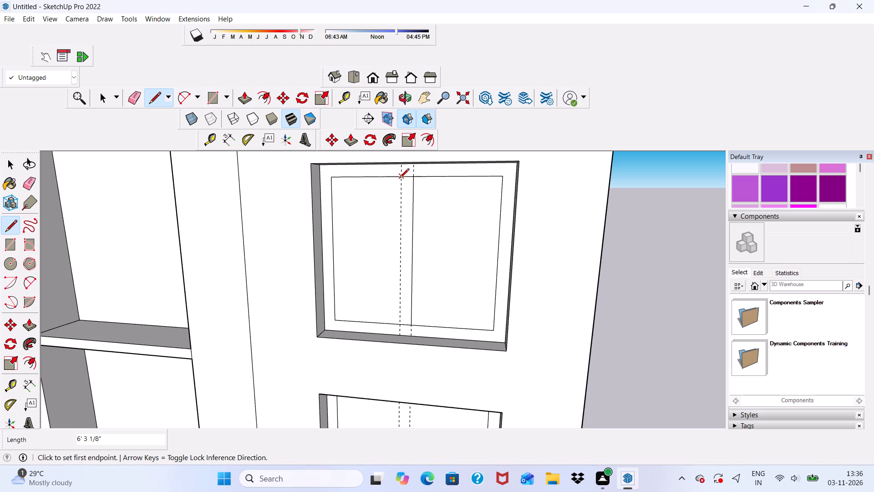
pyautogui.click(400, 179)
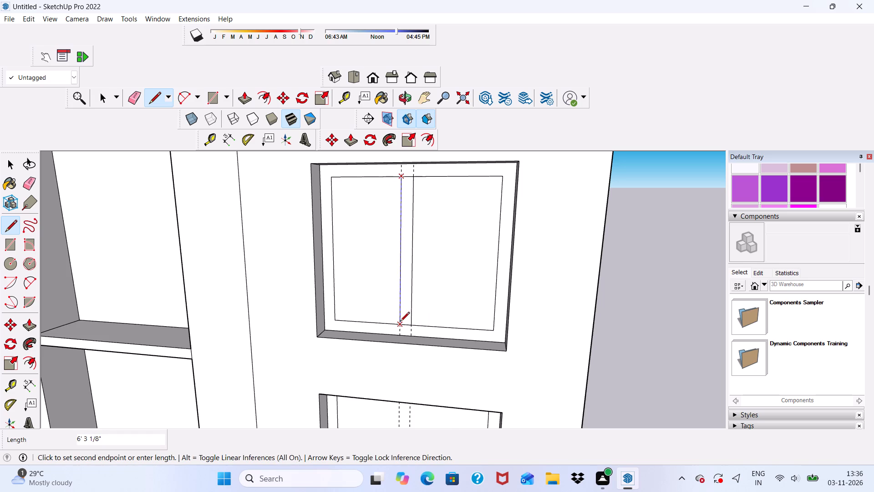
pyautogui.click(400, 323)
# Draw vertical lines about 6' 3" long along both guides inside the lowest small window's inner rectangle, from edge to edge.
pyautogui.scroll(-10, 416, 227)
pyautogui.moveTo(430, 266); pyautogui.dragTo(504, 261, button='middle')
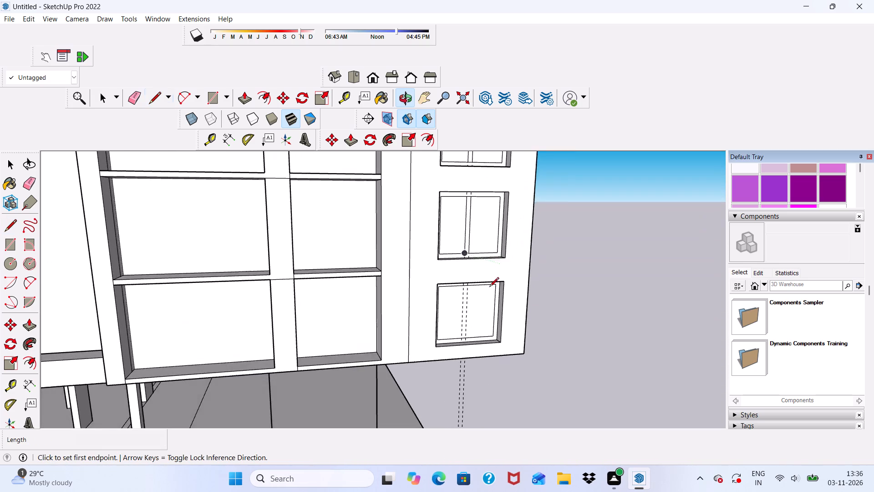
pyautogui.scroll(6, 472, 326)
pyautogui.scroll(11, 456, 257)
pyautogui.click(468, 239)
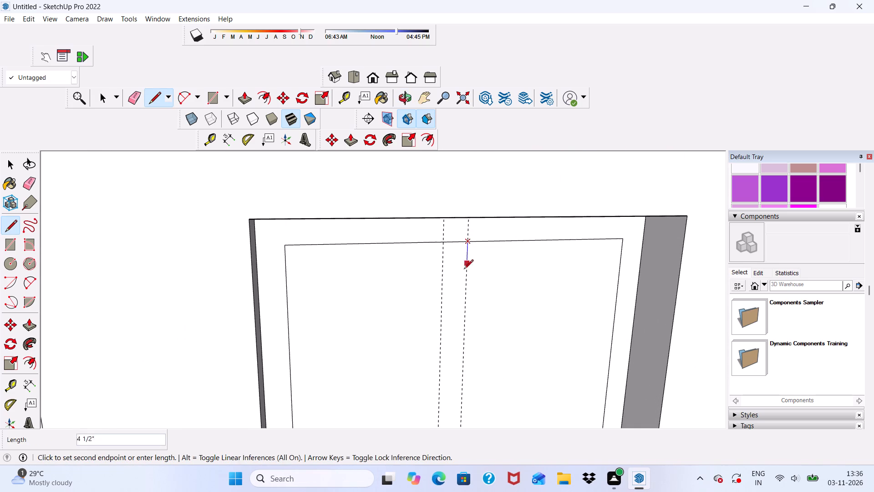
pyautogui.scroll(-5, 464, 290)
pyautogui.scroll(-6, 467, 193)
pyautogui.scroll(7, 487, 348)
pyautogui.scroll(6, 447, 376)
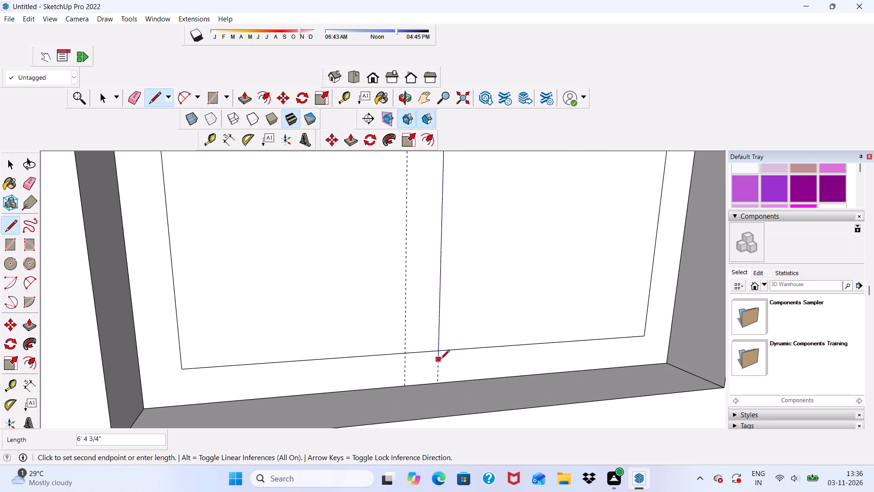
pyautogui.click(437, 350)
pyautogui.click(405, 355)
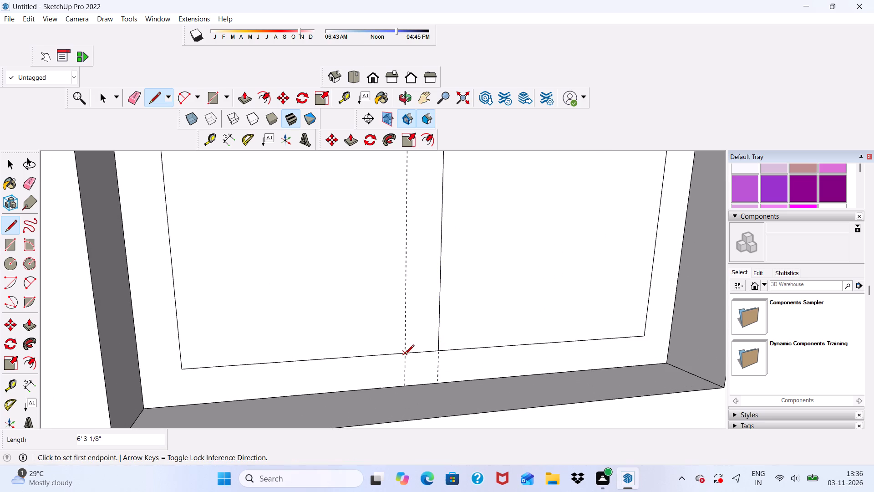
pyautogui.scroll(-6, 405, 353)
pyautogui.scroll(-6, 428, 389)
pyautogui.scroll(5, 427, 203)
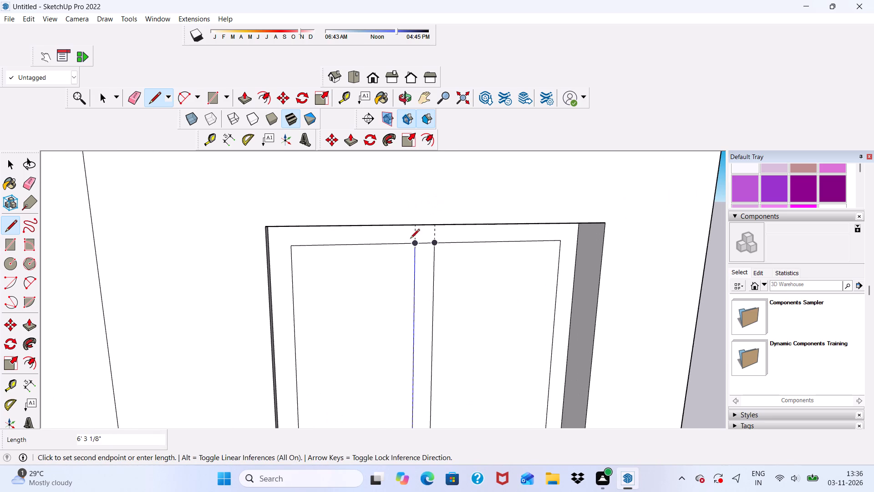
pyautogui.click(415, 246)
# Erase both vertical guides running through the column of small windows, at their ends below the building.
pyautogui.scroll(-18, 418, 244)
pyautogui.moveTo(460, 320); pyautogui.dragTo(440, 310, button='middle')
pyautogui.press('space')
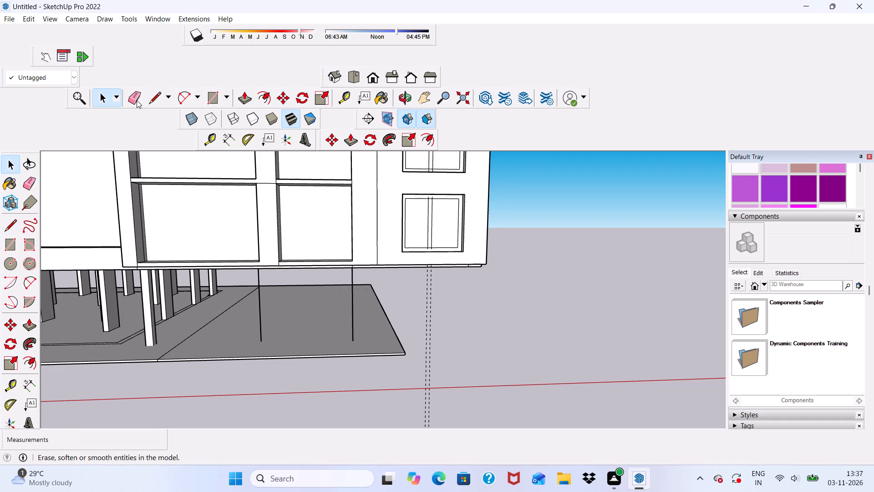
pyautogui.click(137, 100)
pyautogui.moveTo(401, 294); pyautogui.dragTo(440, 297)
pyautogui.scroll(3, 428, 248)
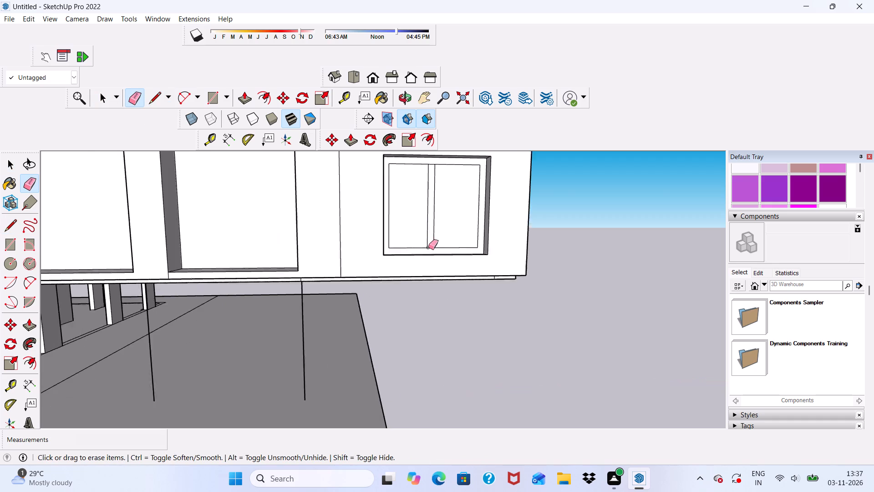
# Erase the short edges across the bottom and top ends of the lowest small window's central division, joining it to the frame.
pyautogui.scroll(19, 428, 247)
pyautogui.moveTo(428, 253); pyautogui.dragTo(436, 270)
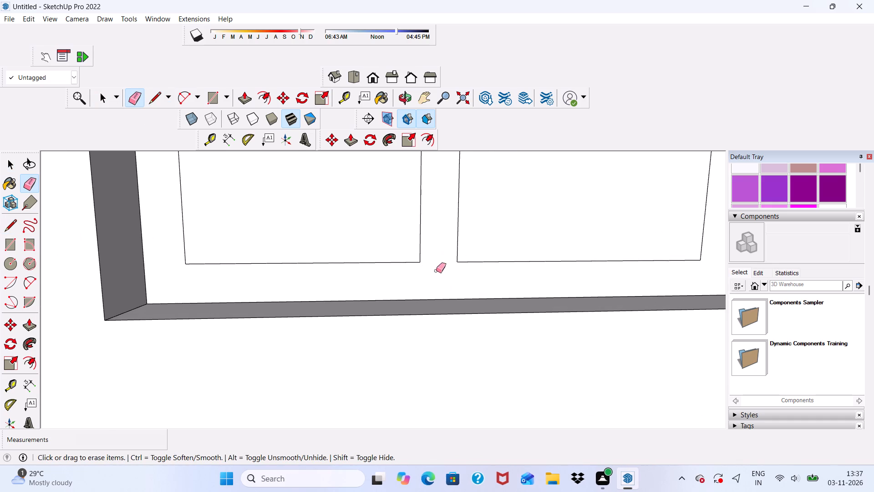
pyautogui.scroll(-20, 437, 261)
pyautogui.scroll(12, 496, 226)
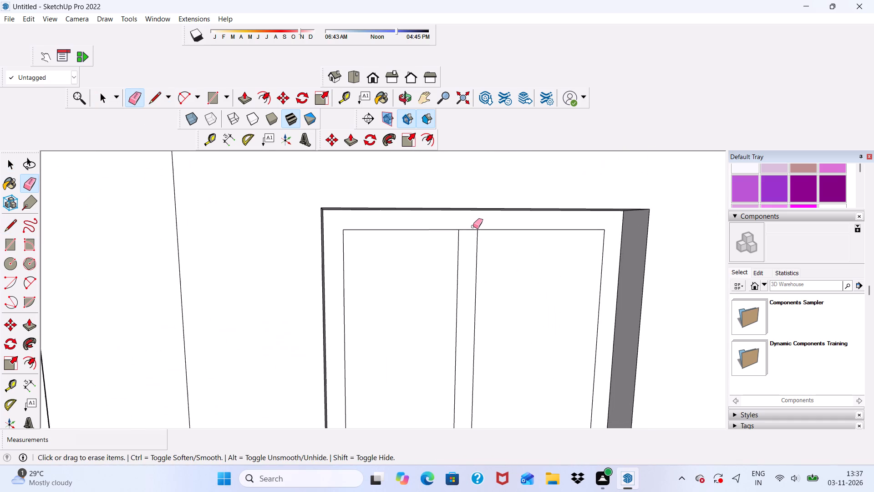
pyautogui.moveTo(473, 228); pyautogui.dragTo(473, 233)
# Push/Pull the lowest small window's joined frame and central division face outward 3".
pyautogui.scroll(-12, 470, 215)
pyautogui.moveTo(498, 324); pyautogui.dragTo(439, 337, button='middle')
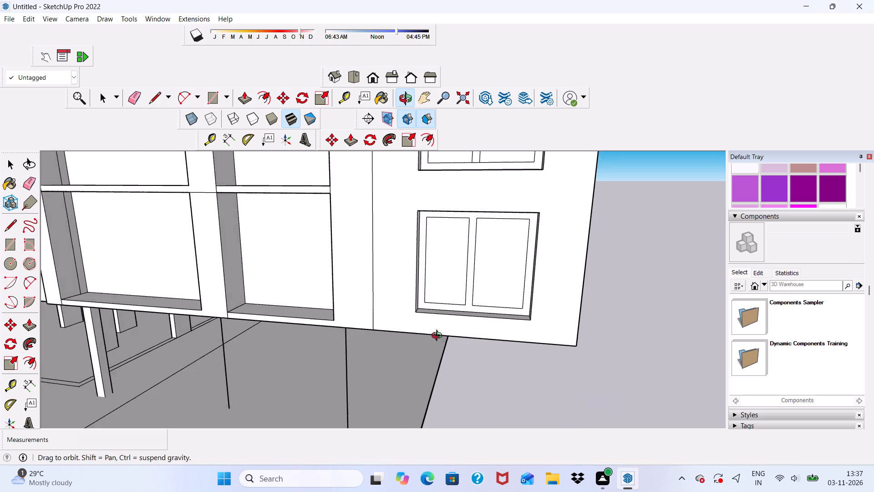
pyautogui.moveTo(439, 337); pyautogui.dragTo(437, 325, button='middle')
pyautogui.scroll(9, 439, 323)
pyautogui.press('space')
pyautogui.click(479, 278)
pyautogui.scroll(-5, 458, 278)
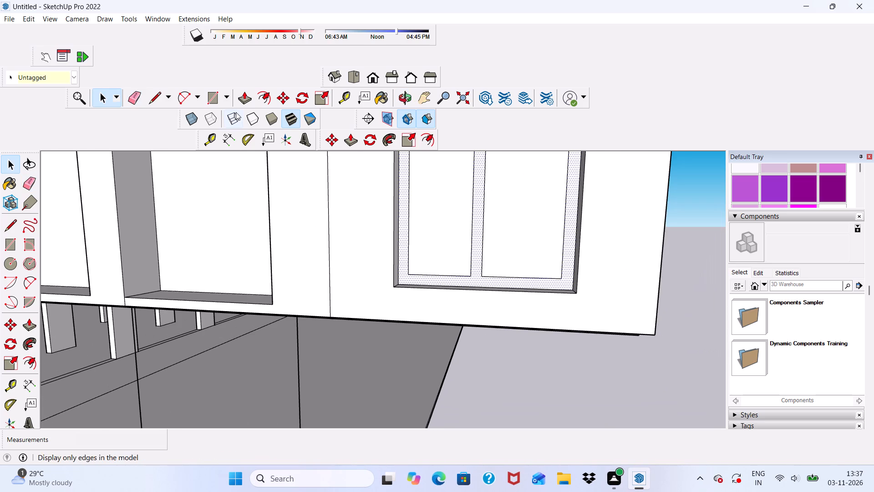
pyautogui.click(243, 97)
pyautogui.scroll(2, 483, 262)
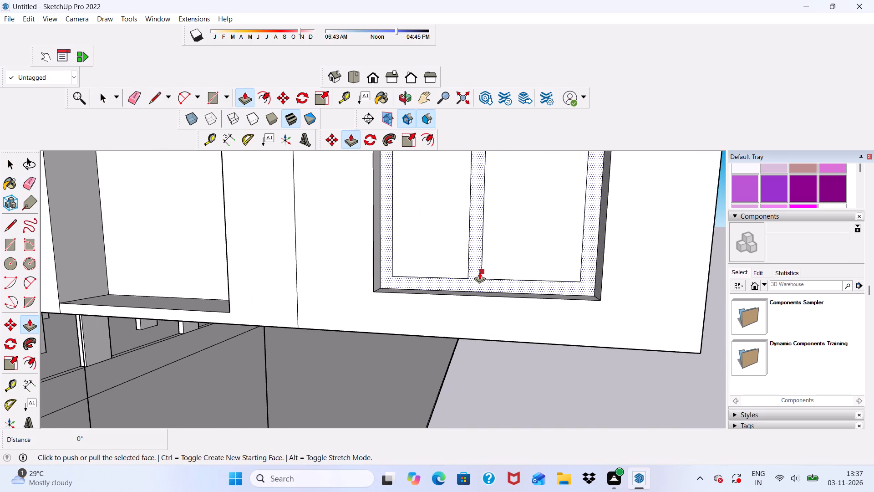
pyautogui.click(479, 272)
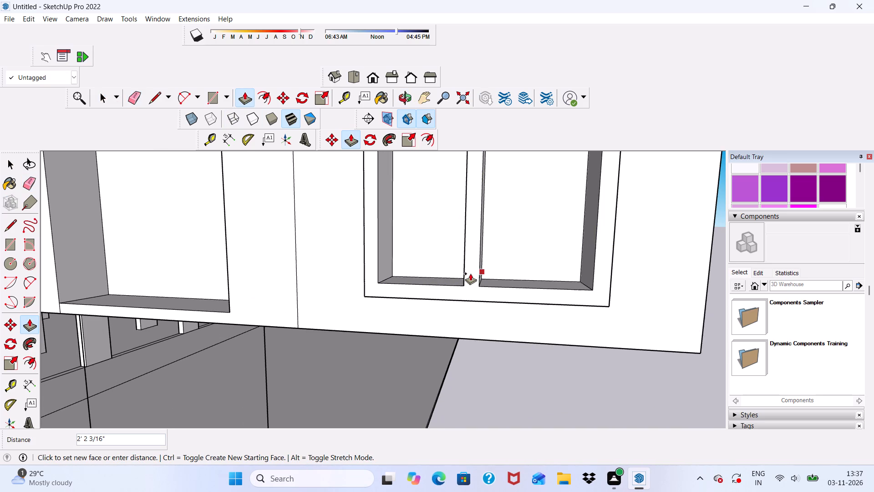
pyautogui.press('3')
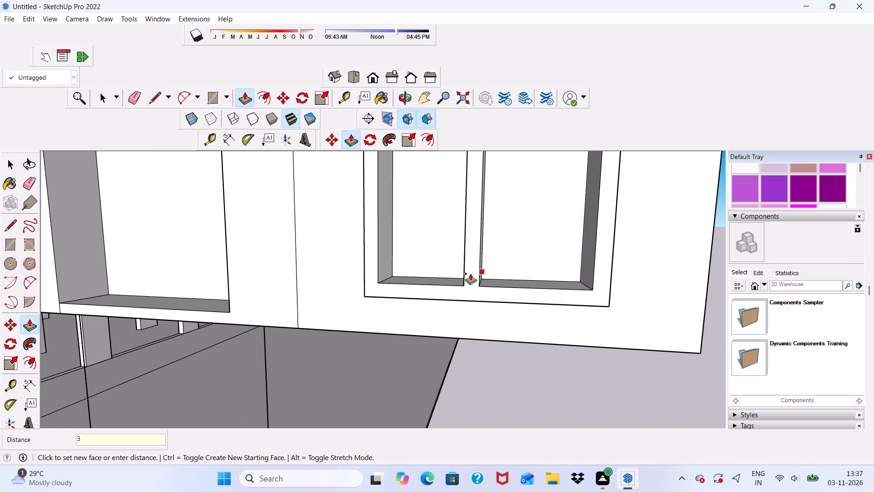
pyautogui.hotkey('shift', '"')
pyautogui.press('Return')
# Erase the short edges across the bottom and top ends of the central division in the third small window from the top.
pyautogui.scroll(-4, 475, 276)
pyautogui.scroll(-5, 503, 305)
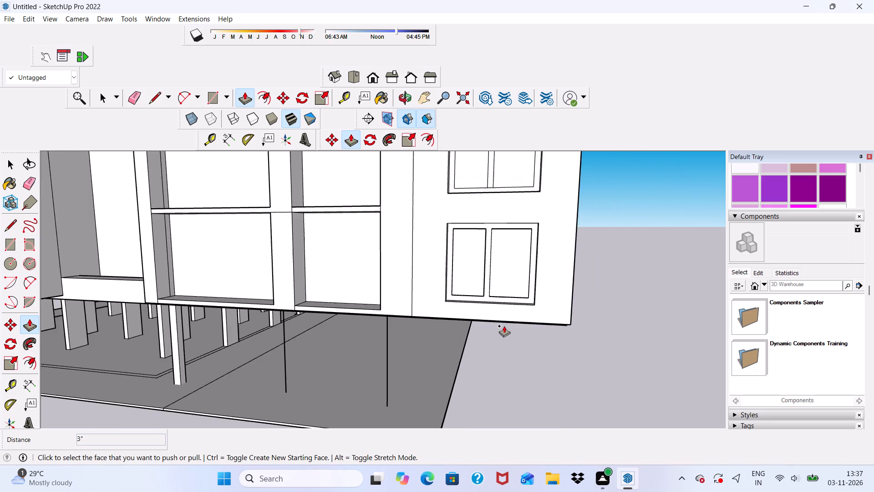
pyautogui.scroll(-4, 482, 289)
pyautogui.scroll(6, 480, 200)
pyautogui.scroll(3, 504, 241)
pyautogui.scroll(-6, 492, 275)
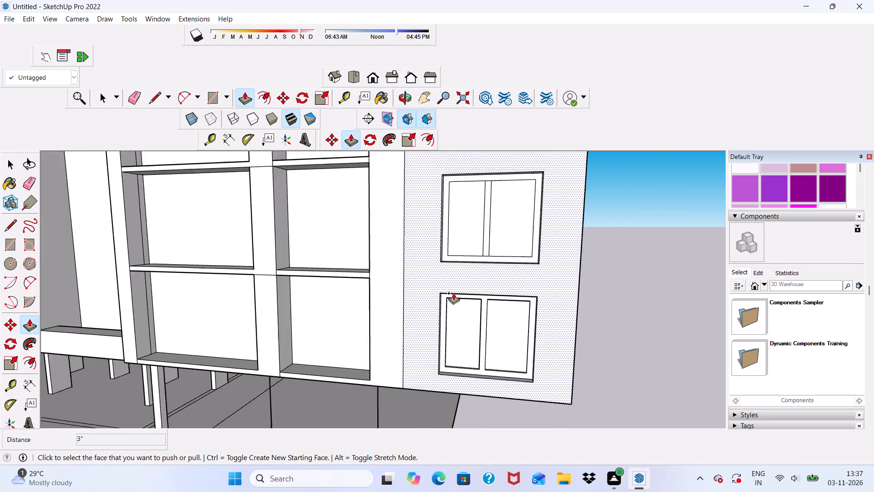
pyautogui.scroll(-1, 453, 293)
pyautogui.press('space')
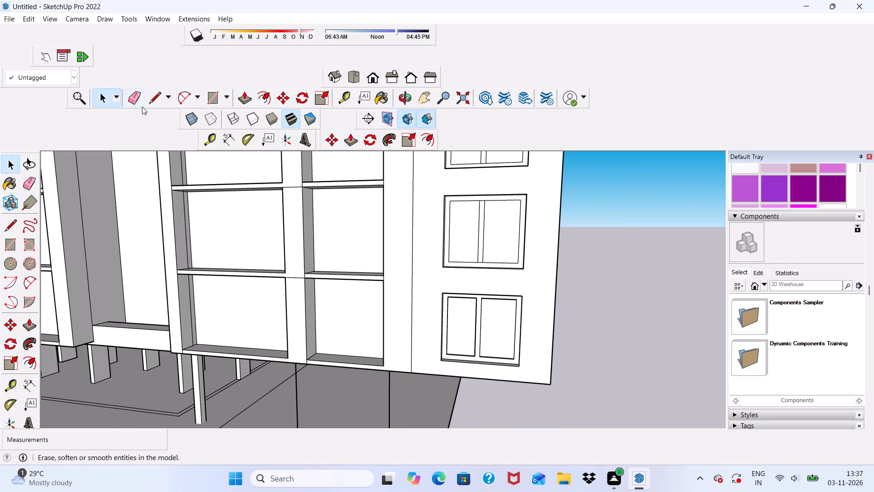
pyautogui.scroll(-8, 422, 197)
pyautogui.moveTo(495, 276); pyautogui.dragTo(550, 206, button='middle')
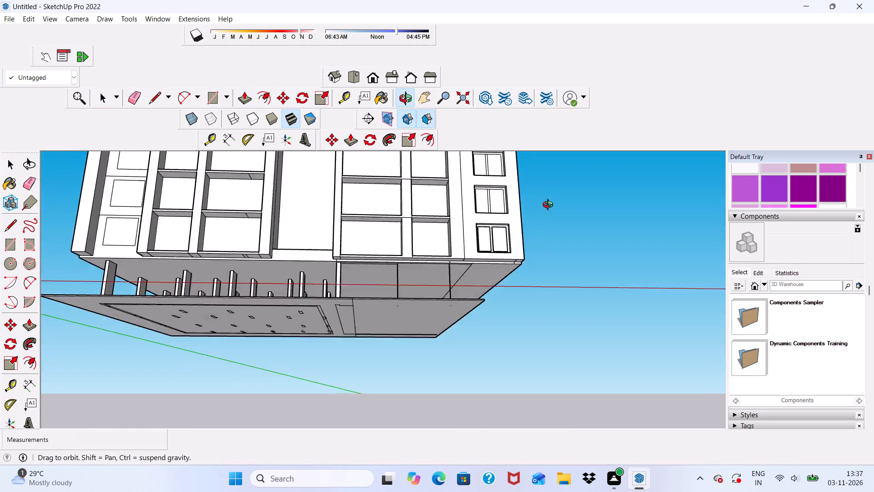
pyautogui.moveTo(550, 206); pyautogui.dragTo(566, 360, button='middle')
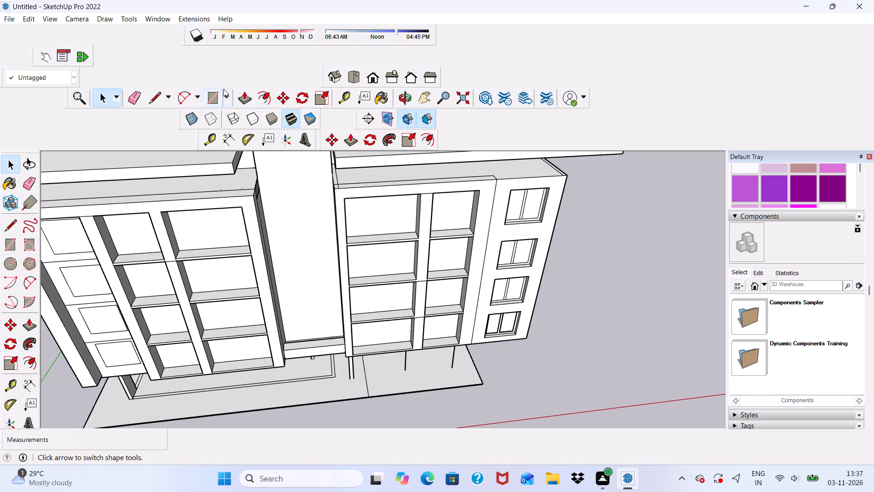
pyautogui.click(138, 97)
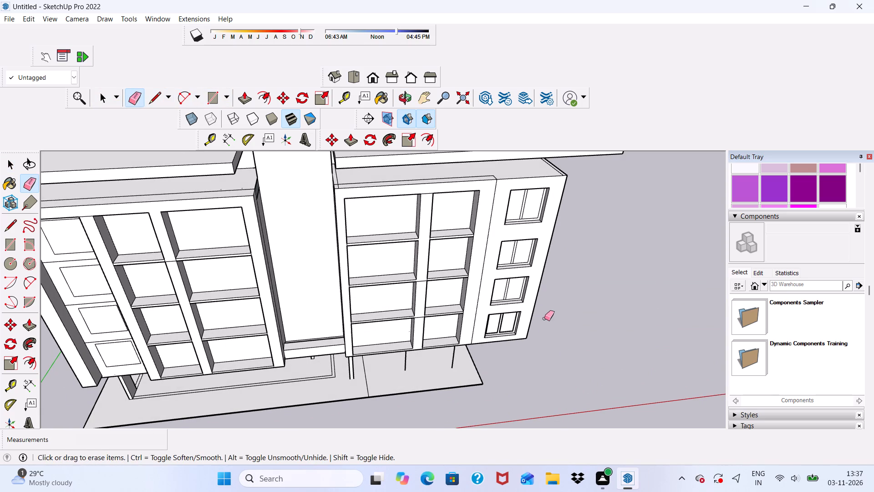
pyautogui.moveTo(545, 319); pyautogui.dragTo(504, 274, button='middle')
pyautogui.scroll(2, 501, 272)
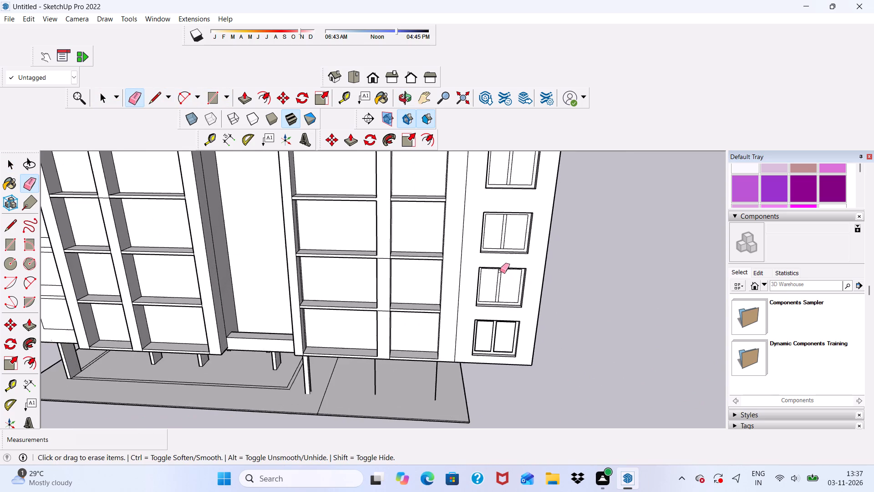
pyautogui.scroll(7, 498, 268)
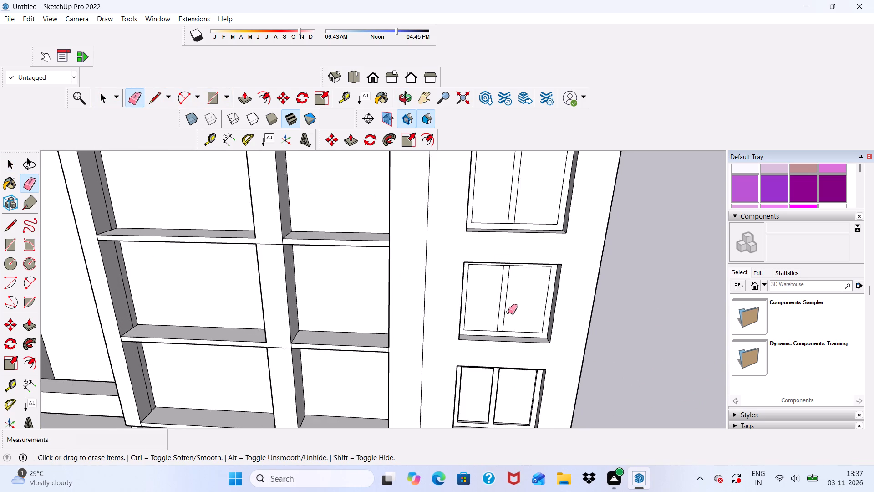
pyautogui.scroll(12, 512, 332)
pyautogui.click(491, 329)
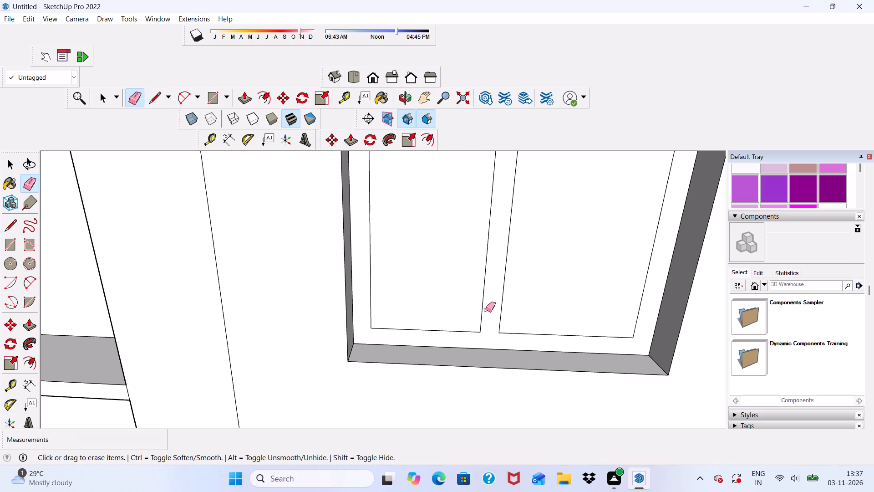
pyautogui.scroll(-5, 489, 315)
pyautogui.moveTo(507, 325); pyautogui.dragTo(506, 287, button='middle')
pyautogui.scroll(9, 479, 172)
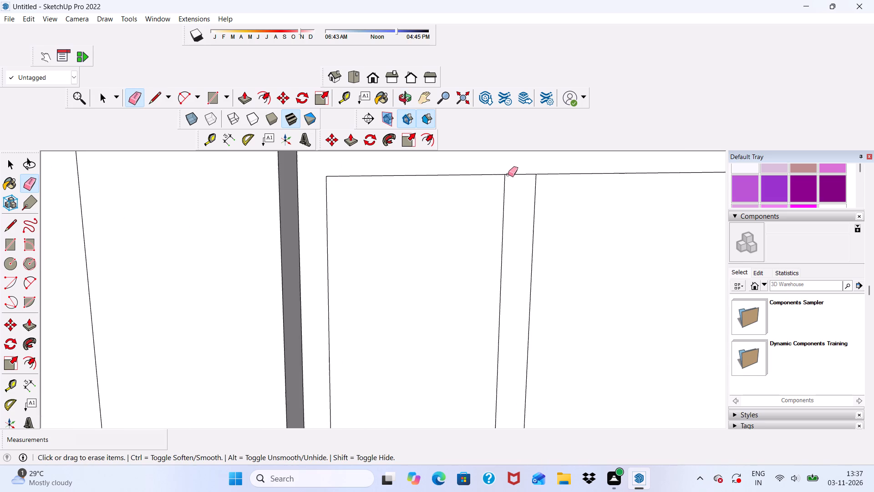
pyautogui.moveTo(517, 170); pyautogui.dragTo(522, 184)
# Push/Pull the frame and central division face of the third small window from the top outward 3".
pyautogui.scroll(-5, 520, 195)
pyautogui.scroll(2, 536, 204)
pyautogui.press('space')
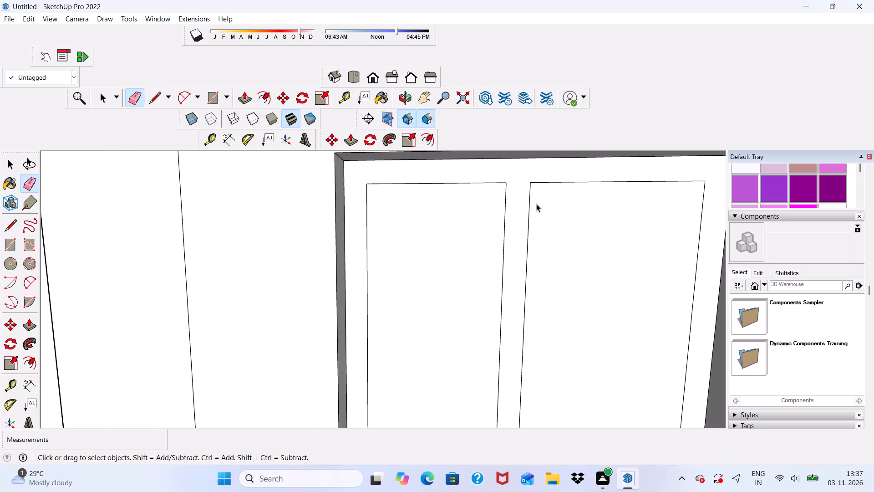
pyautogui.click(514, 192)
pyautogui.click(244, 99)
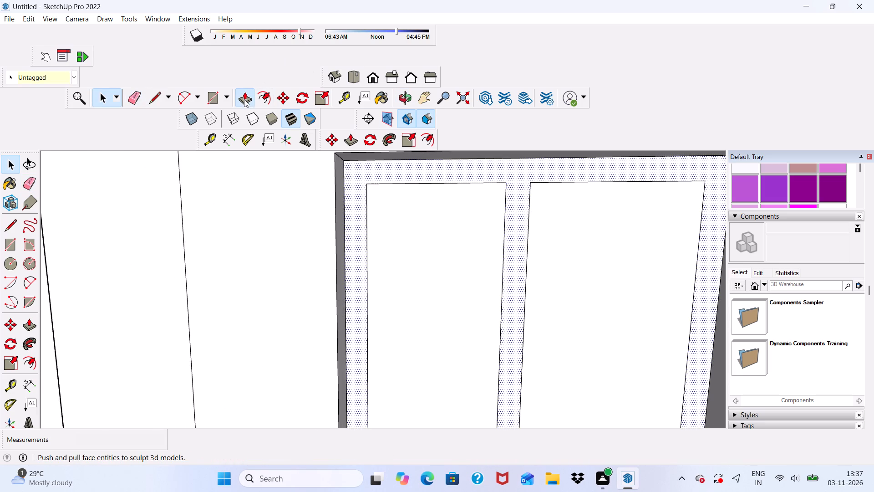
pyautogui.click(491, 207)
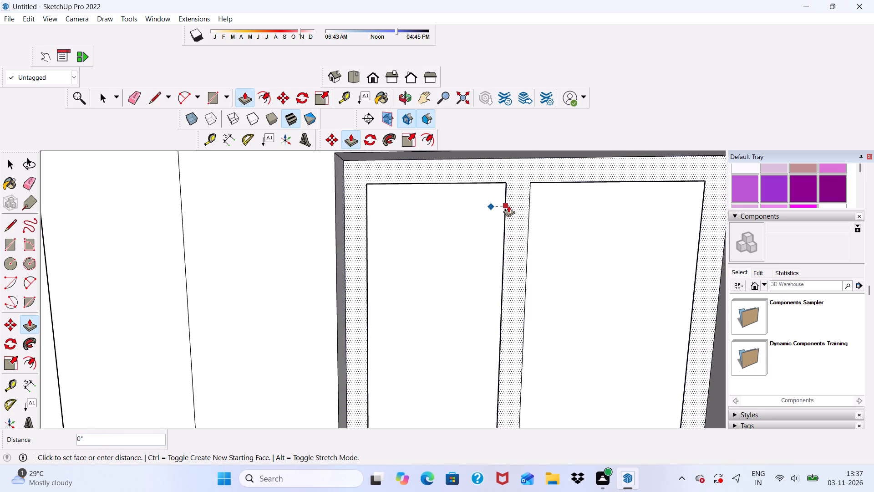
pyautogui.scroll(-1, 513, 225)
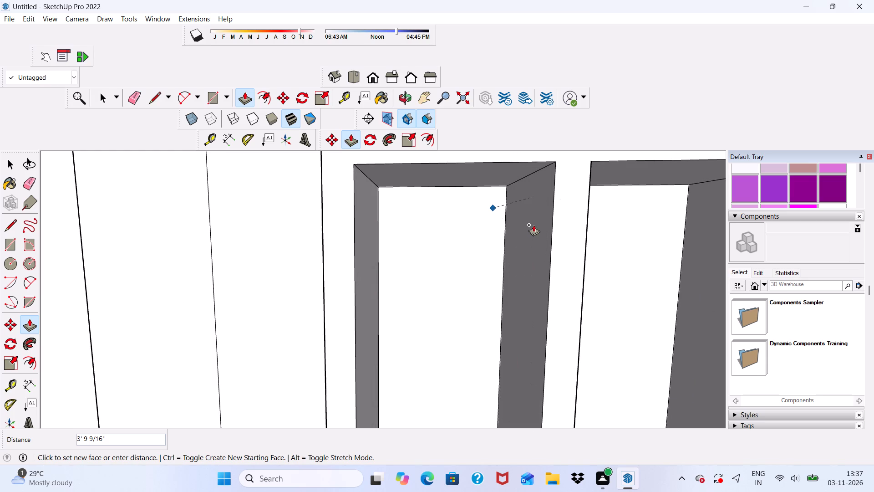
pyautogui.press('3')
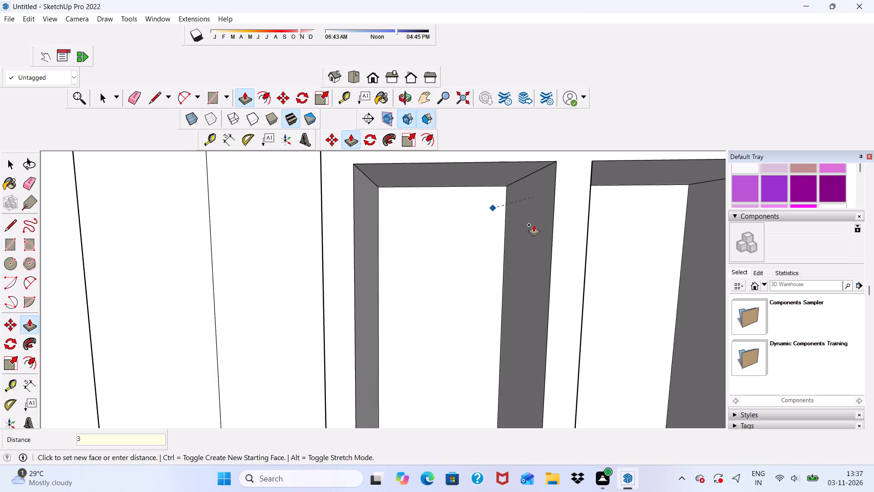
pyautogui.hotkey('shift', '"')
pyautogui.press('Return')
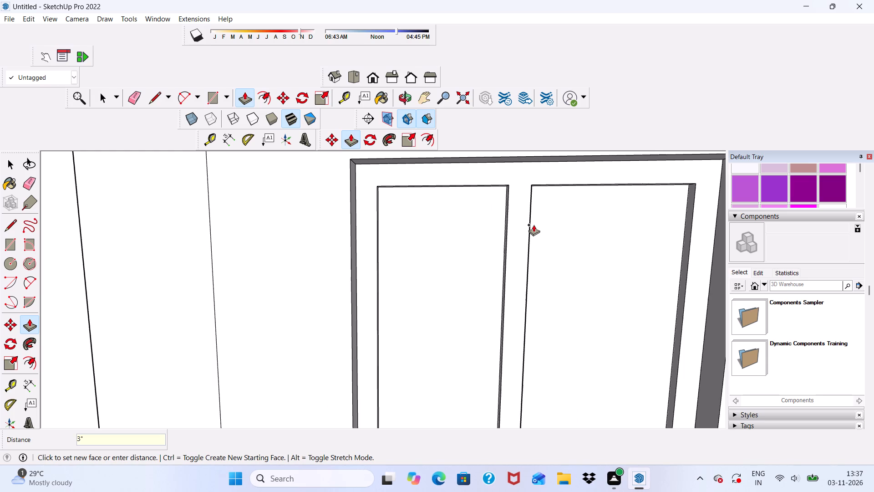
# Erase the short edges across the top and bottom ends of the central division in the second small window from the top.
pyautogui.scroll(-5, 542, 207)
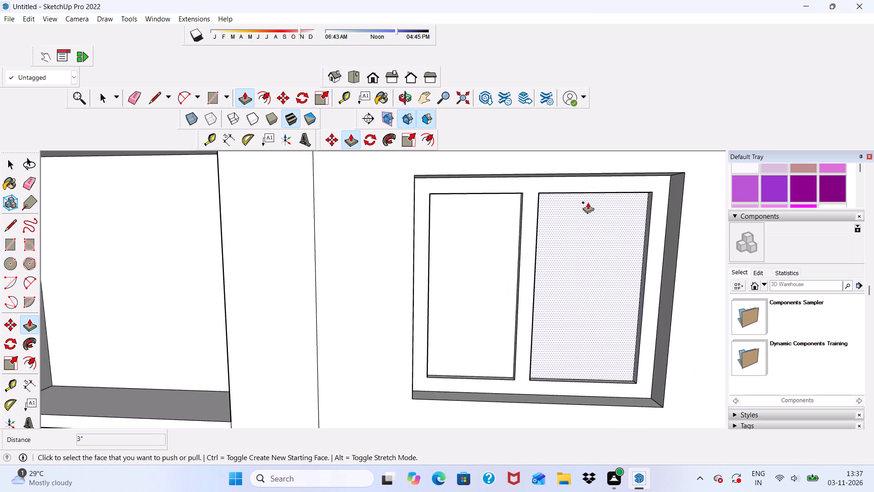
pyautogui.scroll(-20, 584, 205)
pyautogui.scroll(-1, 584, 205)
pyautogui.scroll(6, 541, 172)
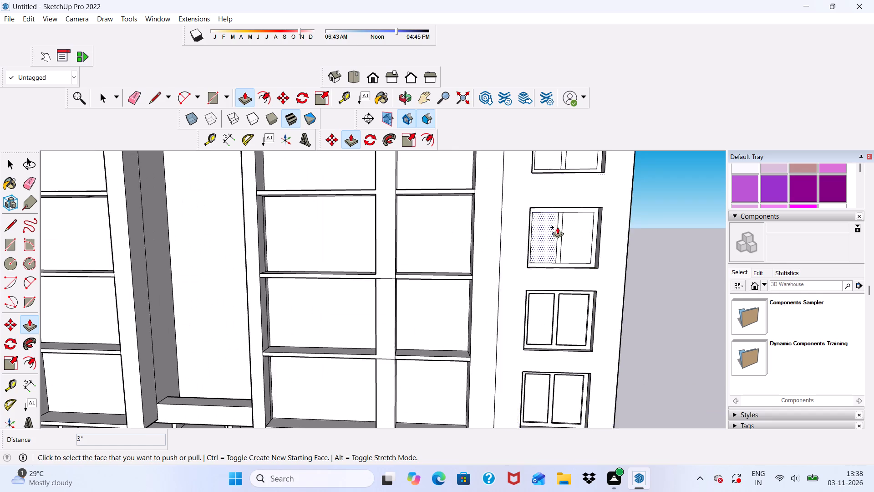
pyautogui.scroll(2, 557, 227)
pyautogui.press('space')
pyautogui.click(132, 96)
pyautogui.scroll(1, 594, 205)
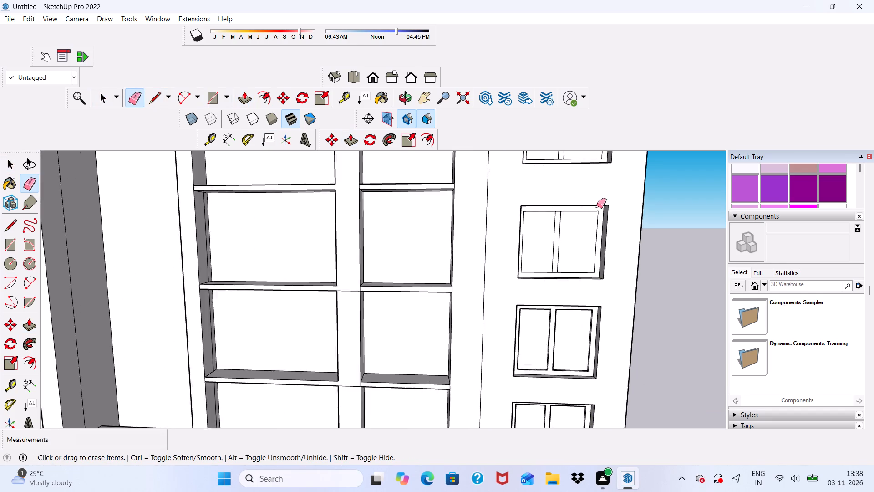
pyautogui.scroll(14, 597, 206)
pyautogui.moveTo(534, 187); pyautogui.dragTo(539, 204)
pyautogui.scroll(-6, 528, 170)
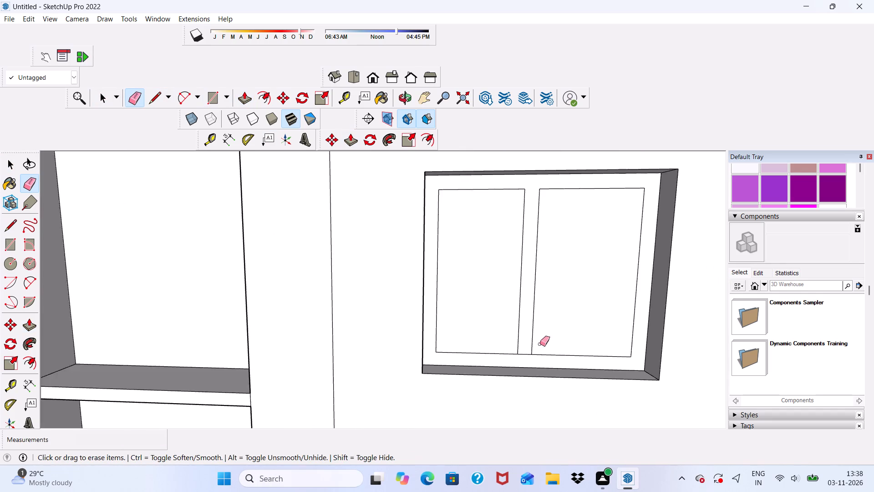
pyautogui.scroll(7, 543, 349)
pyautogui.moveTo(498, 296); pyautogui.dragTo(507, 307)
# Push/Pull the frame and central division face of the second small window from the top outward 3".
pyautogui.press('space')
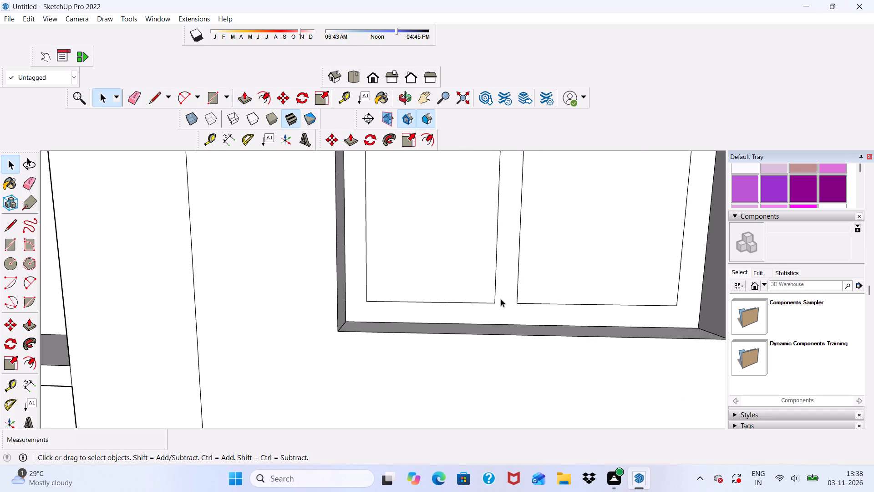
pyautogui.click(501, 299)
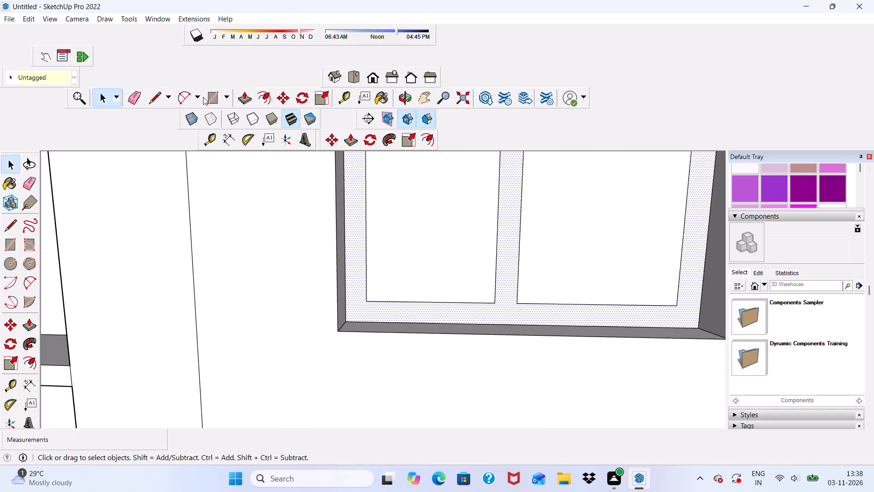
pyautogui.click(240, 94)
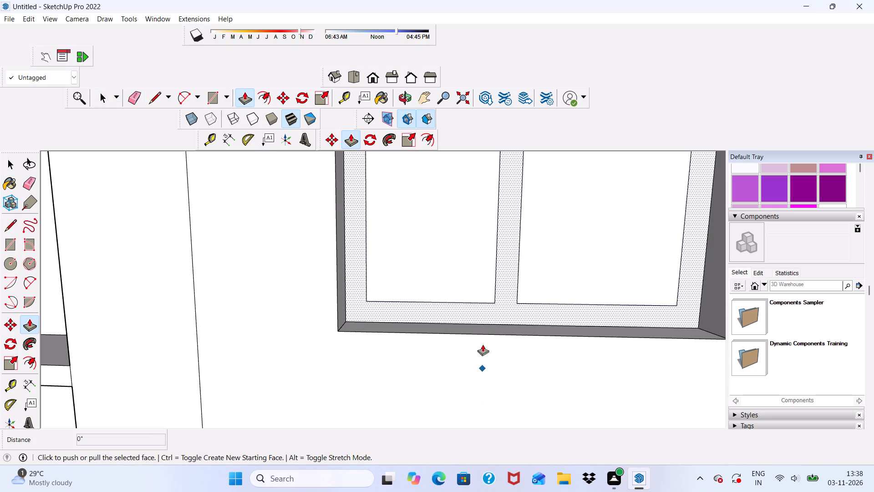
pyautogui.scroll(2, 480, 324)
pyautogui.click(509, 302)
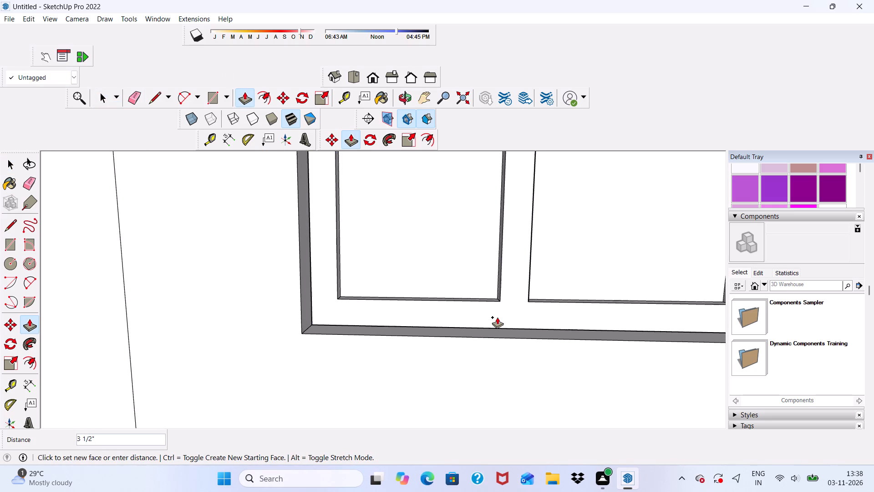
pyautogui.press('3')
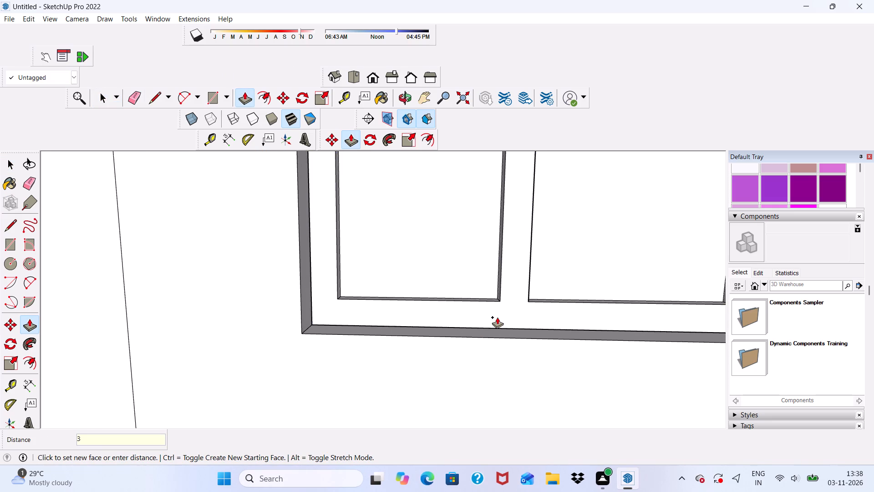
pyautogui.hotkey('shift', '"')
pyautogui.press('Return')
# Erase the short edges across the bottom and top ends of the central division in the topmost small window.
pyautogui.scroll(-10, 497, 327)
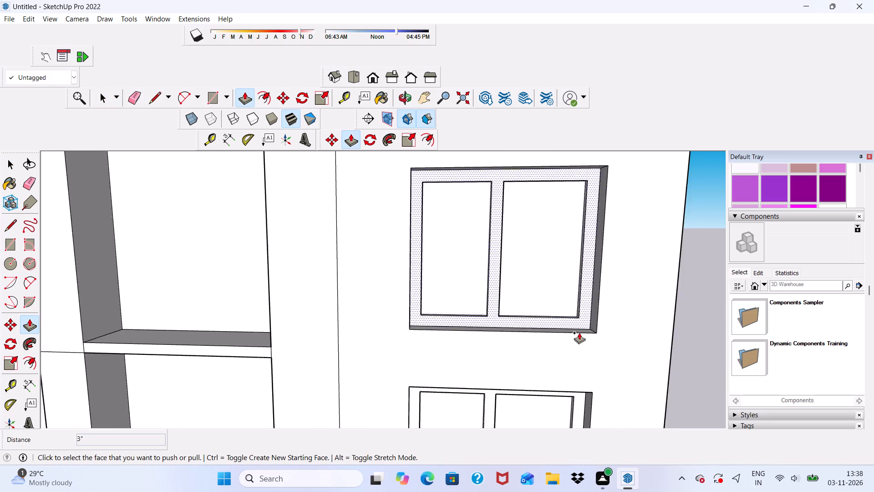
pyautogui.scroll(-13, 579, 333)
pyautogui.scroll(6, 523, 196)
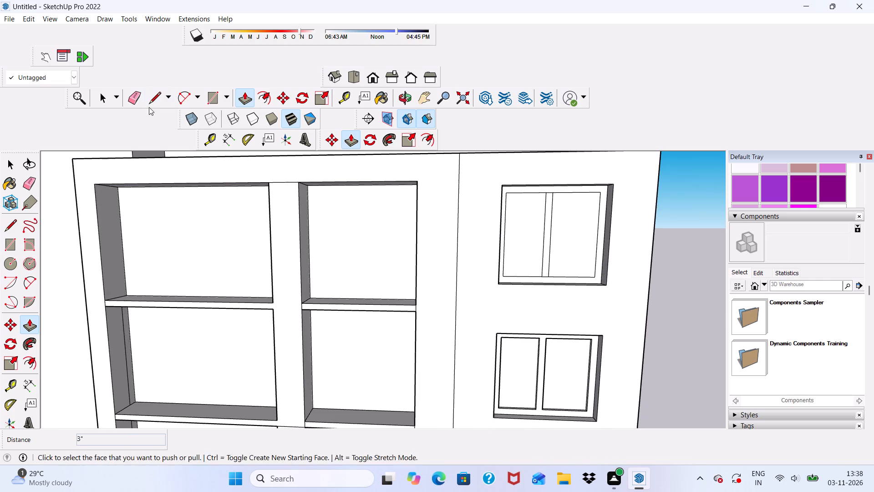
pyautogui.click(134, 101)
pyautogui.scroll(4, 512, 395)
pyautogui.scroll(4, 565, 231)
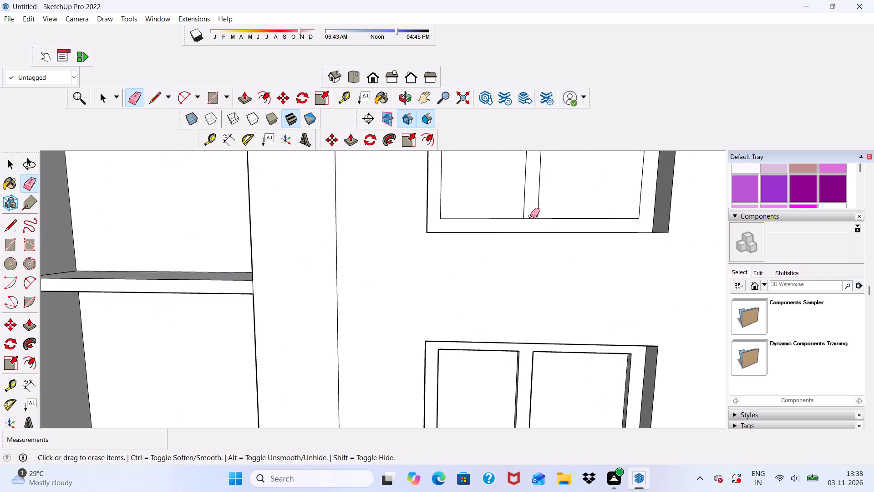
pyautogui.moveTo(530, 216); pyautogui.dragTo(532, 220)
pyautogui.scroll(-4, 530, 290)
pyautogui.scroll(-5, 551, 371)
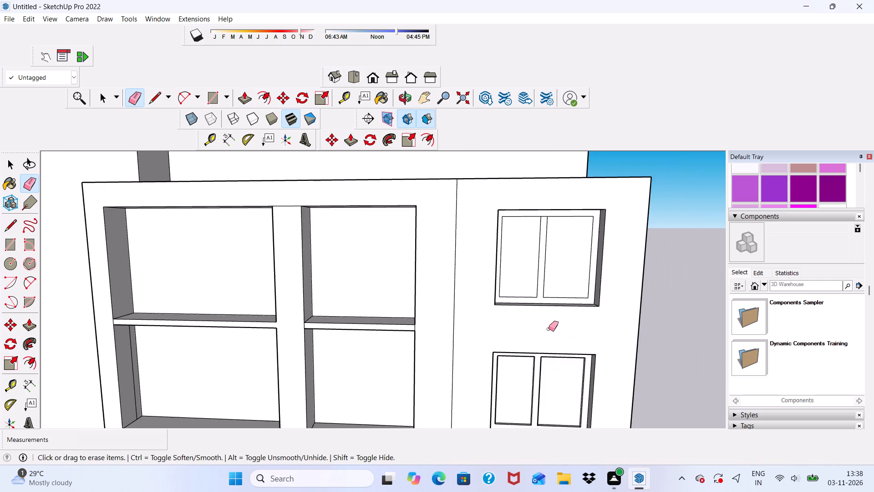
pyautogui.scroll(10, 537, 222)
pyautogui.click(551, 210)
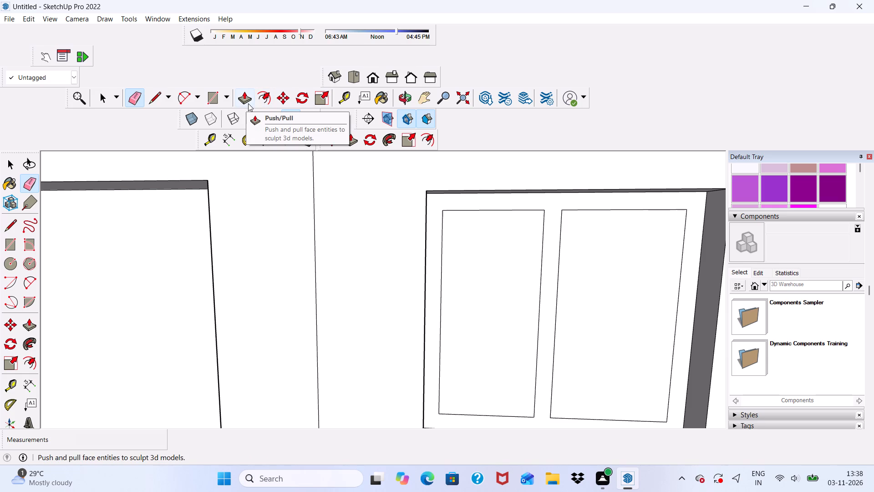
# Push/Pull the frame and central division face of the topmost small window outward 3".
pyautogui.click(248, 103)
pyautogui.scroll(2, 547, 231)
pyautogui.click(552, 234)
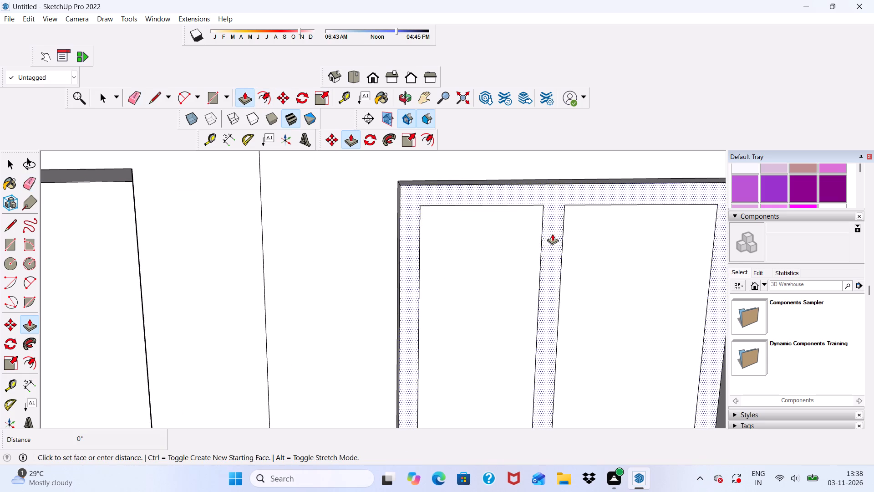
pyautogui.press('3')
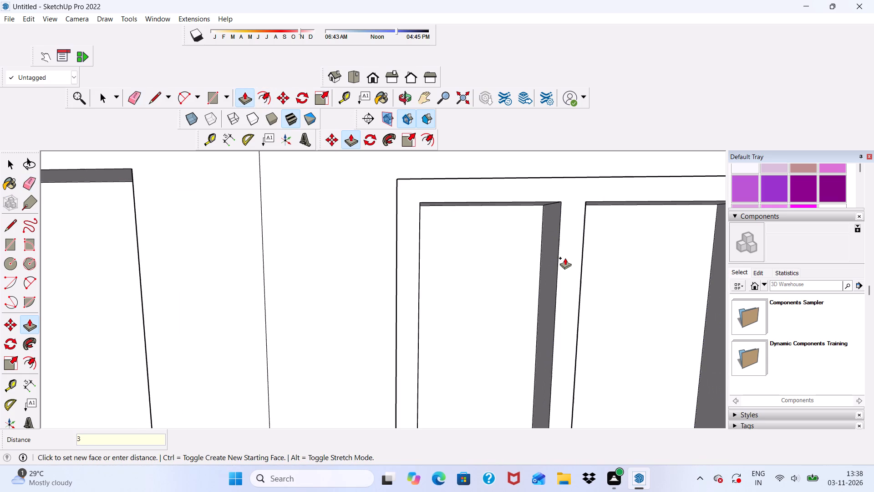
pyautogui.hotkey('shift', '"')
pyautogui.press('Return')
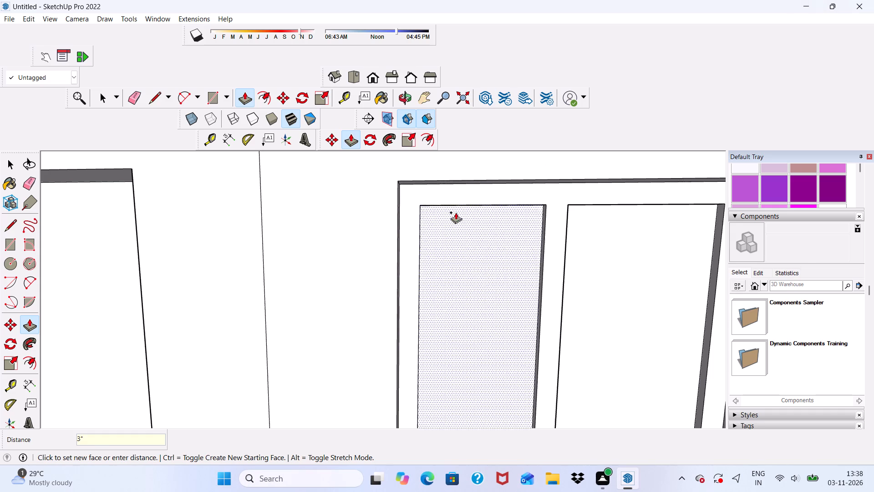
pyautogui.scroll(-1, 410, 219)
pyautogui.press('space')
pyautogui.scroll(-10, 405, 214)
pyautogui.moveTo(436, 284); pyautogui.dragTo(434, 231, button='middle')
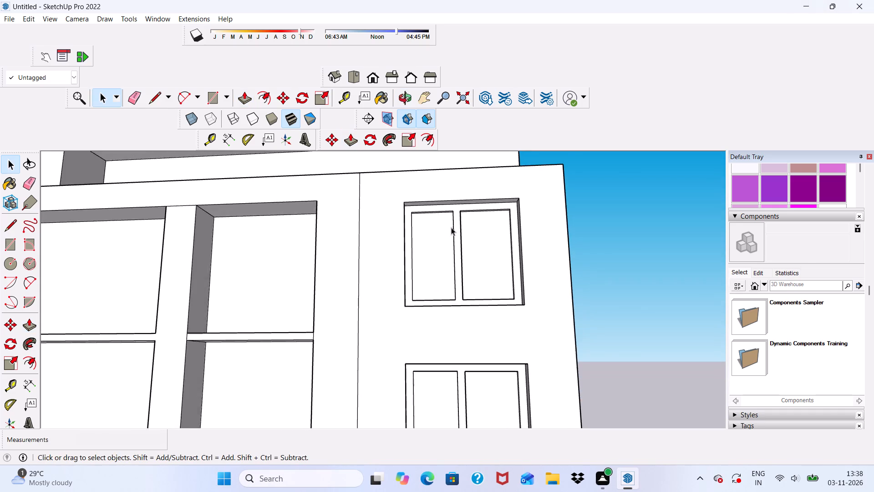
pyautogui.scroll(-10, 446, 209)
pyautogui.moveTo(433, 290); pyautogui.dragTo(429, 355, button='middle')
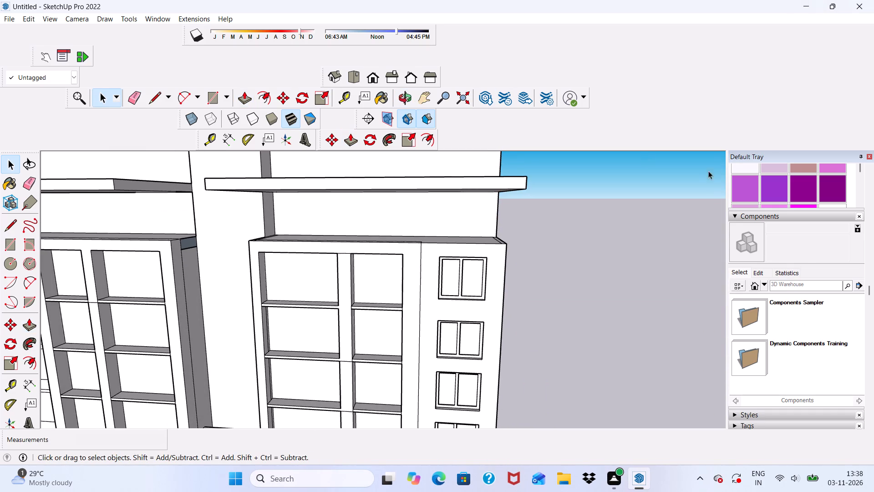
# Erase the vertical edge separating the large openings from the small windows on the facade, including its short continuation onto the top face.
pyautogui.moveTo(132, 93); pyautogui.dragTo(138, 97)
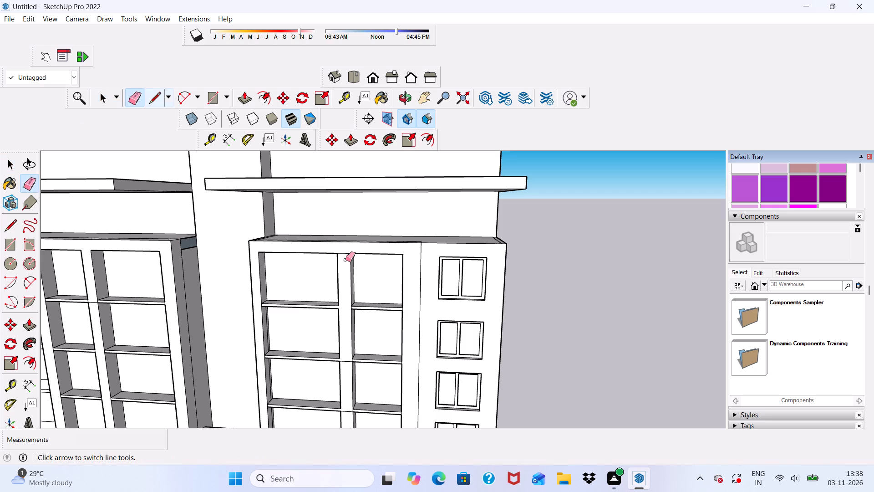
pyautogui.scroll(2, 417, 292)
pyautogui.moveTo(423, 281); pyautogui.dragTo(422, 286)
pyautogui.moveTo(427, 208); pyautogui.dragTo(438, 250, button='middle')
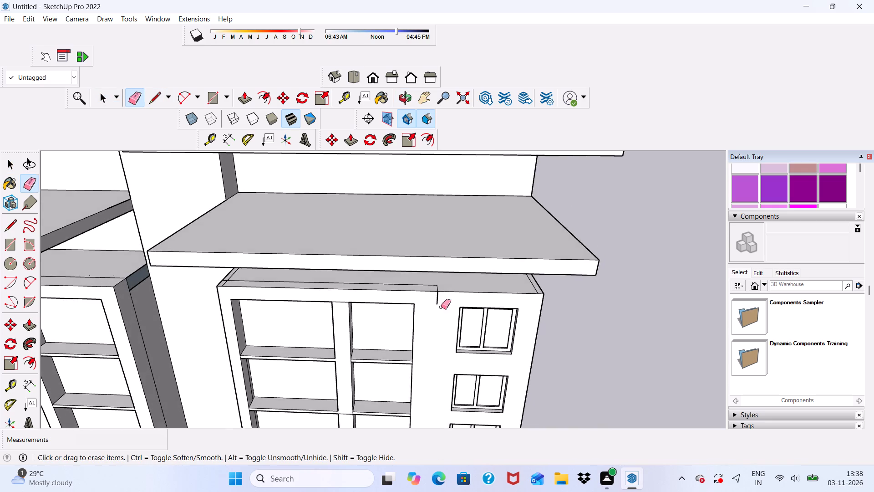
pyautogui.scroll(6, 441, 307)
pyautogui.moveTo(436, 287); pyautogui.dragTo(427, 292)
# Erase the long line running parallel to the front edge on the top face of the block with the small windows.
pyautogui.moveTo(422, 271); pyautogui.dragTo(438, 273)
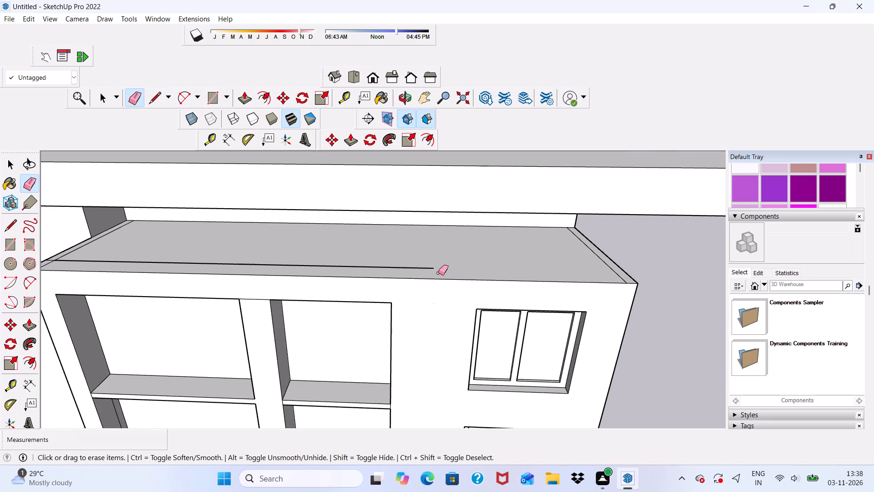
pyautogui.moveTo(432, 272); pyautogui.dragTo(422, 269)
pyautogui.click(422, 269)
pyautogui.moveTo(421, 268); pyautogui.dragTo(435, 270)
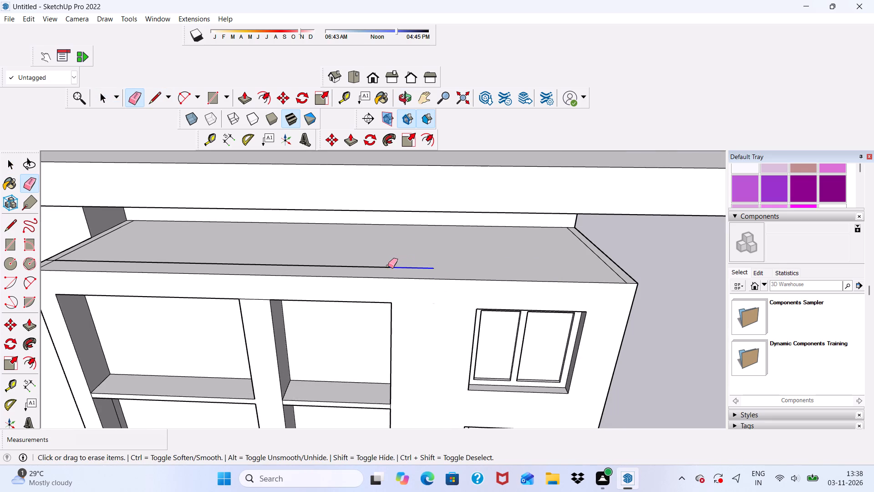
pyautogui.moveTo(385, 265); pyautogui.dragTo(384, 270)
pyautogui.tripleClick(443, 272)
pyautogui.moveTo(432, 268); pyautogui.dragTo(440, 266)
pyautogui.moveTo(437, 268); pyautogui.dragTo(427, 269)
pyautogui.moveTo(423, 269); pyautogui.dragTo(415, 267)
pyautogui.moveTo(390, 268); pyautogui.dragTo(385, 271)
pyautogui.click(388, 266)
pyautogui.moveTo(395, 268); pyautogui.dragTo(414, 276)
# Erase the leftover lines along both side edges, at the front corner and in the middle of the block's top face.
pyautogui.scroll(-2, 474, 241)
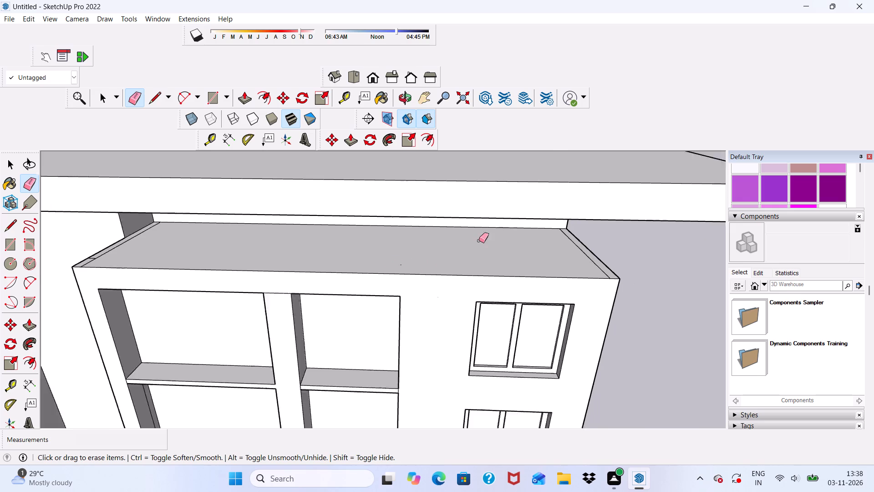
pyautogui.scroll(-5, 479, 241)
pyautogui.scroll(20, 352, 240)
pyautogui.scroll(2, 352, 240)
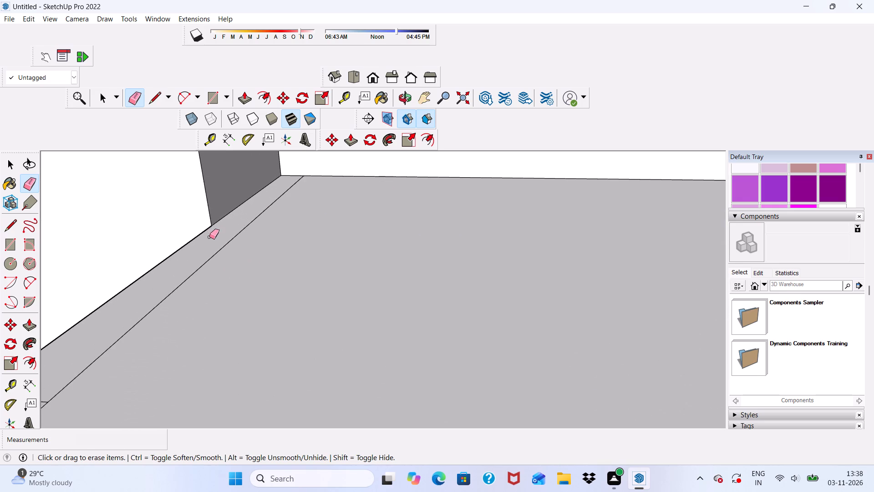
pyautogui.moveTo(213, 243); pyautogui.dragTo(235, 260)
pyautogui.scroll(-11, 288, 218)
pyautogui.scroll(7, 325, 249)
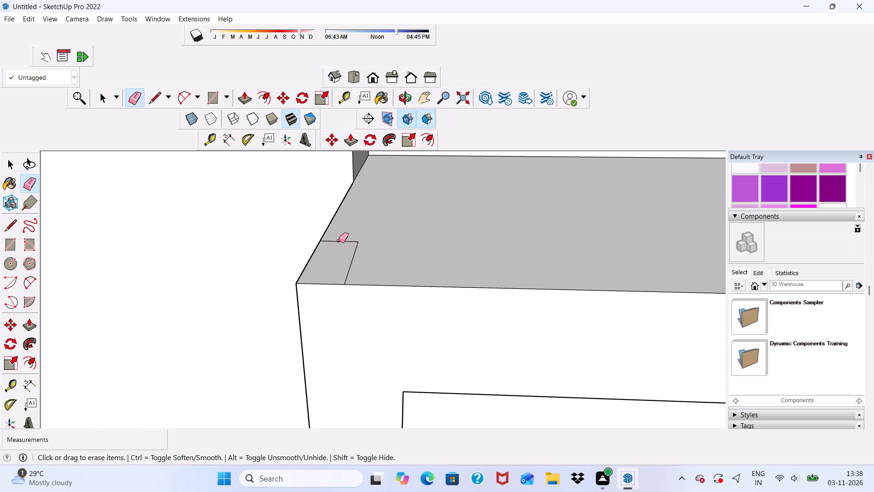
pyautogui.moveTo(339, 240); pyautogui.dragTo(356, 268)
pyautogui.scroll(-18, 342, 229)
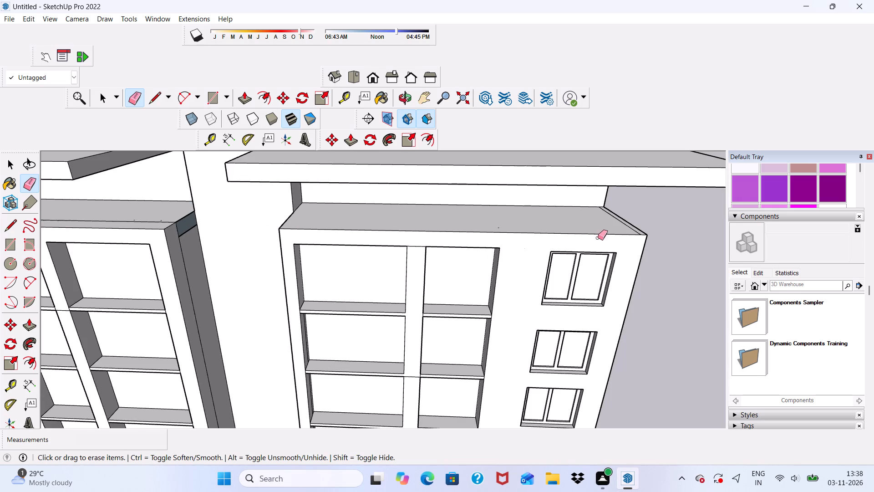
pyautogui.scroll(1, 517, 231)
pyautogui.moveTo(499, 229); pyautogui.dragTo(495, 226)
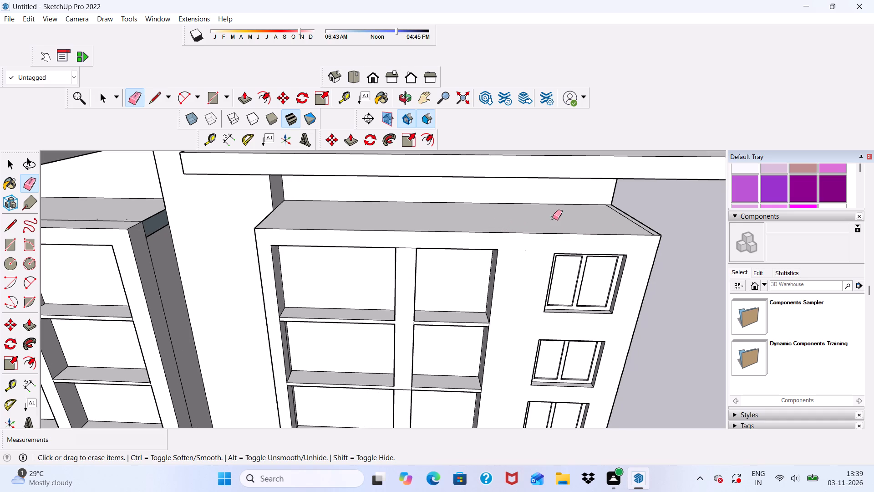
pyautogui.scroll(5, 632, 216)
pyautogui.moveTo(634, 220); pyautogui.dragTo(634, 228)
pyautogui.scroll(-11, 569, 198)
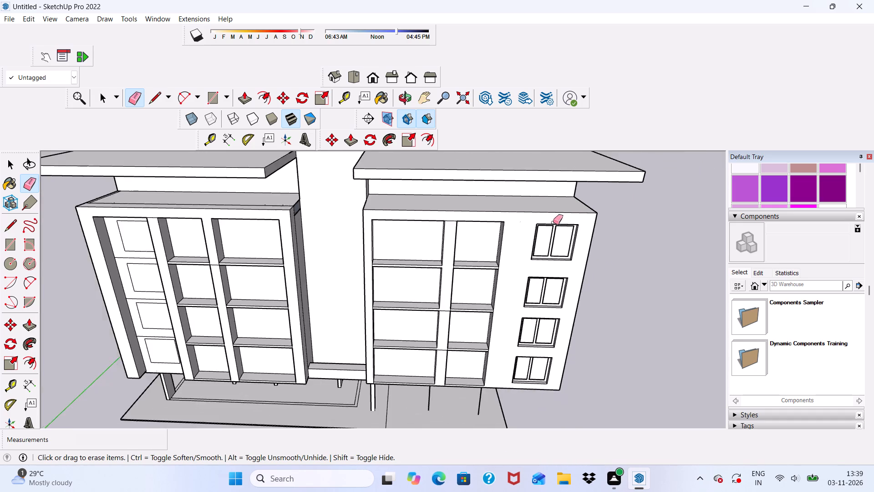
# Examine the whole building facade from the front and from below.
pyautogui.scroll(1, 554, 225)
pyautogui.moveTo(555, 227); pyautogui.dragTo(554, 162, button='middle')
pyautogui.scroll(-8, 496, 198)
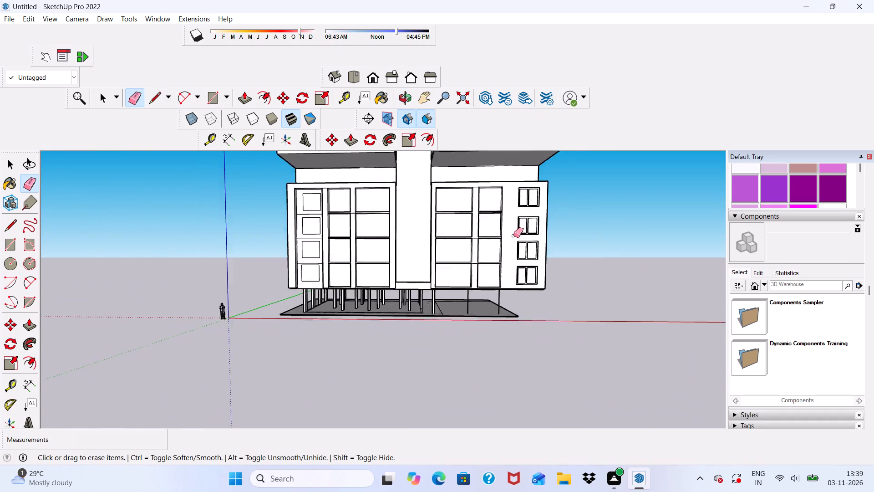
pyautogui.scroll(-1, 513, 236)
pyautogui.press('space')
pyautogui.scroll(6, 483, 204)
pyautogui.scroll(-8, 474, 224)
pyautogui.moveTo(462, 195); pyautogui.dragTo(479, 214, button='middle')
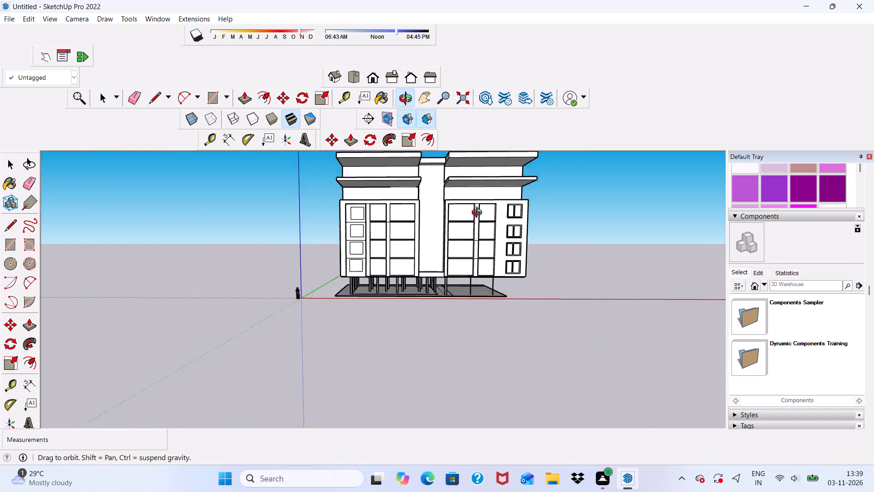
pyautogui.moveTo(479, 214); pyautogui.dragTo(535, 193, button='middle')
pyautogui.moveTo(493, 170); pyautogui.dragTo(414, 127, button='middle')
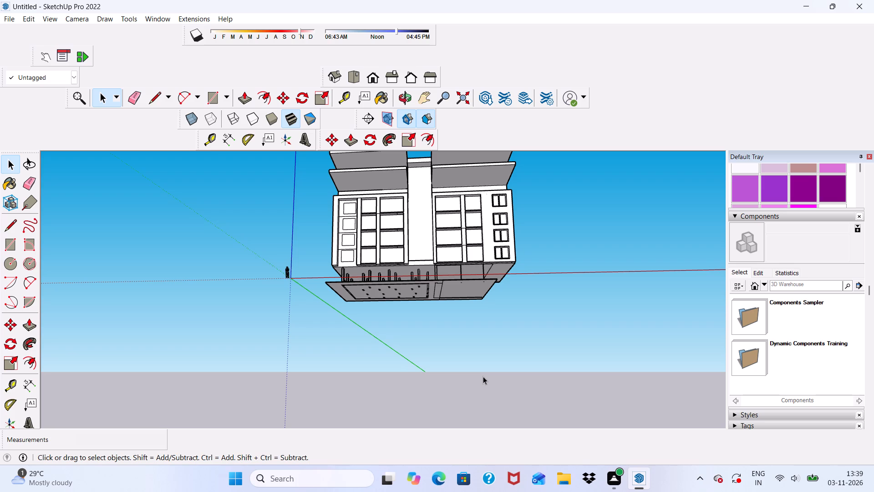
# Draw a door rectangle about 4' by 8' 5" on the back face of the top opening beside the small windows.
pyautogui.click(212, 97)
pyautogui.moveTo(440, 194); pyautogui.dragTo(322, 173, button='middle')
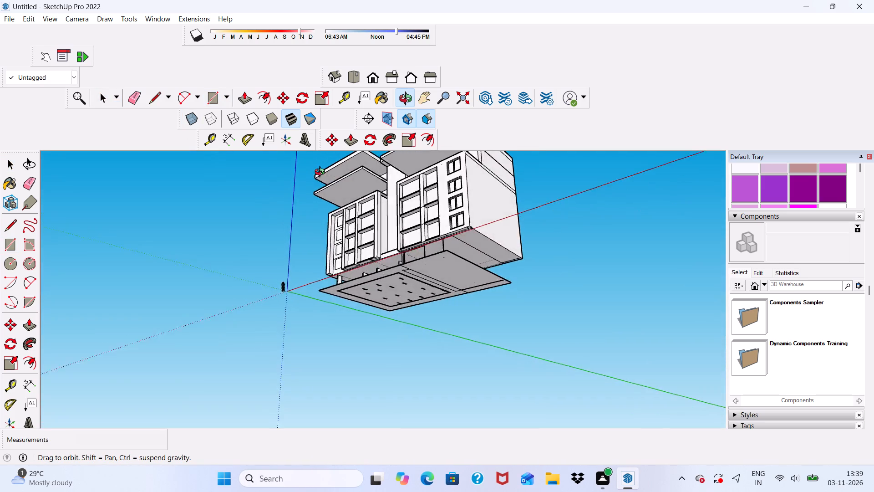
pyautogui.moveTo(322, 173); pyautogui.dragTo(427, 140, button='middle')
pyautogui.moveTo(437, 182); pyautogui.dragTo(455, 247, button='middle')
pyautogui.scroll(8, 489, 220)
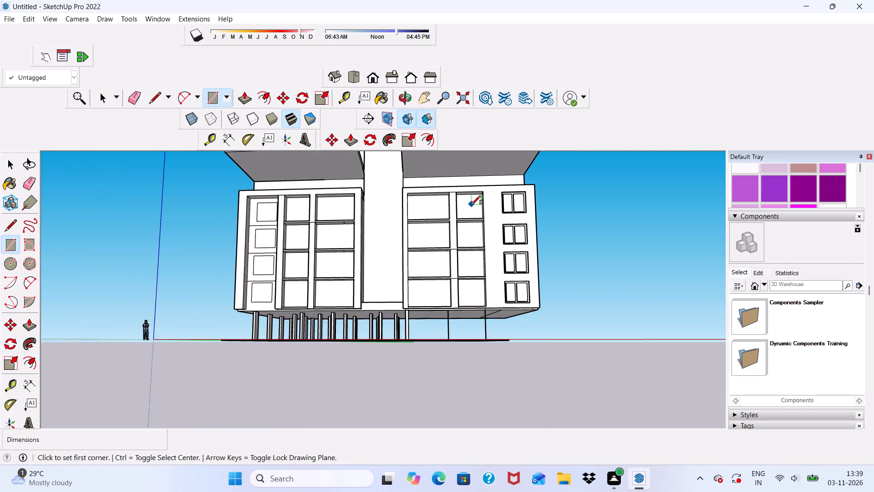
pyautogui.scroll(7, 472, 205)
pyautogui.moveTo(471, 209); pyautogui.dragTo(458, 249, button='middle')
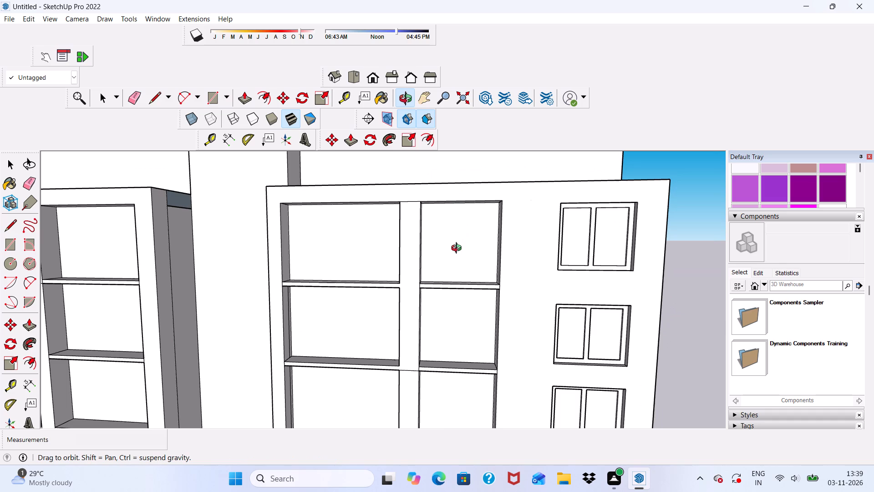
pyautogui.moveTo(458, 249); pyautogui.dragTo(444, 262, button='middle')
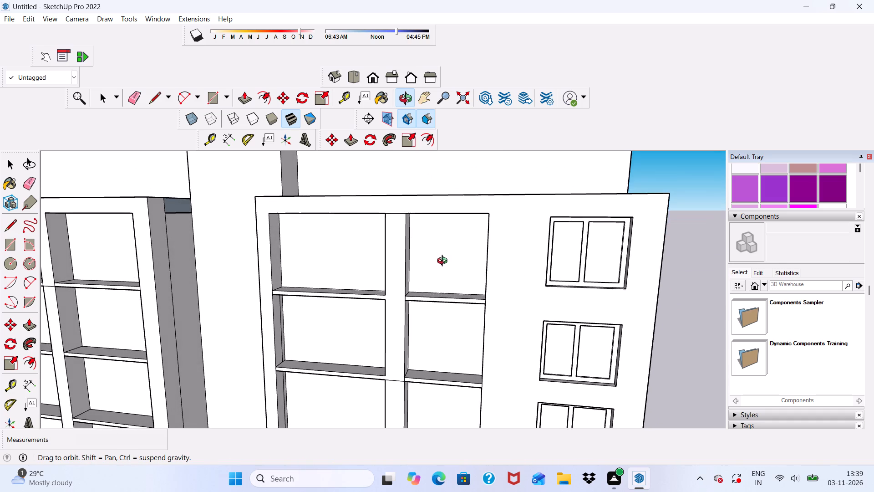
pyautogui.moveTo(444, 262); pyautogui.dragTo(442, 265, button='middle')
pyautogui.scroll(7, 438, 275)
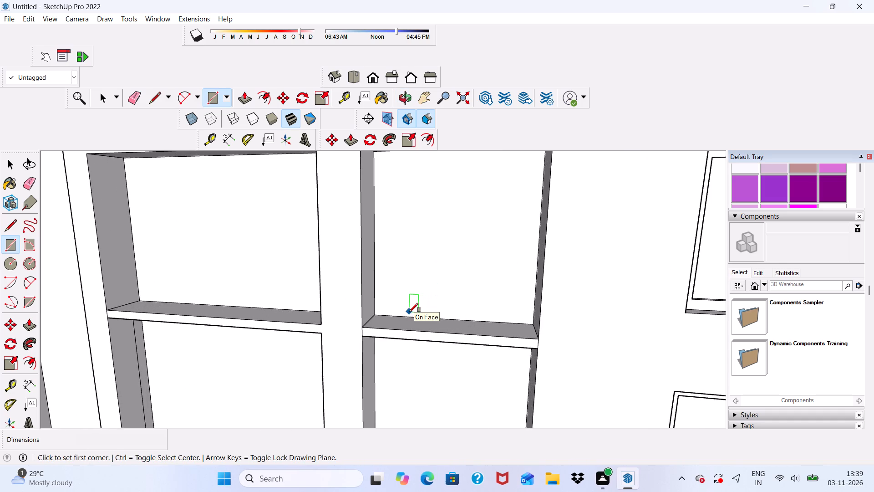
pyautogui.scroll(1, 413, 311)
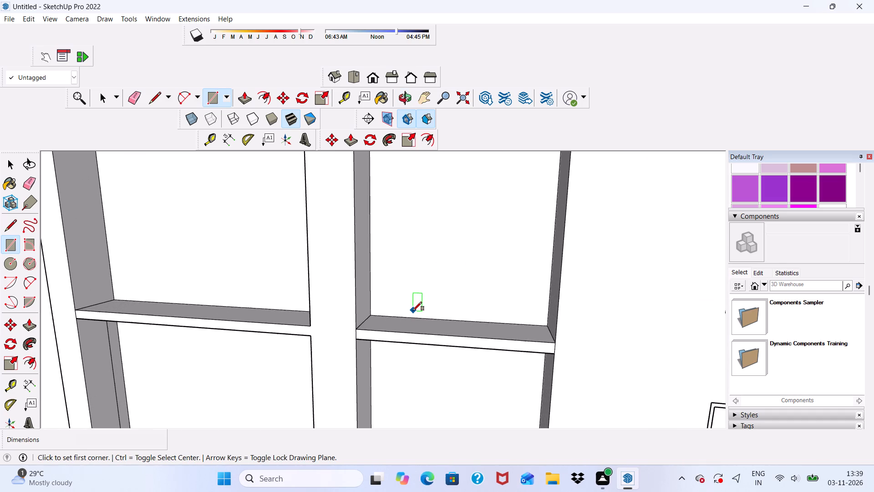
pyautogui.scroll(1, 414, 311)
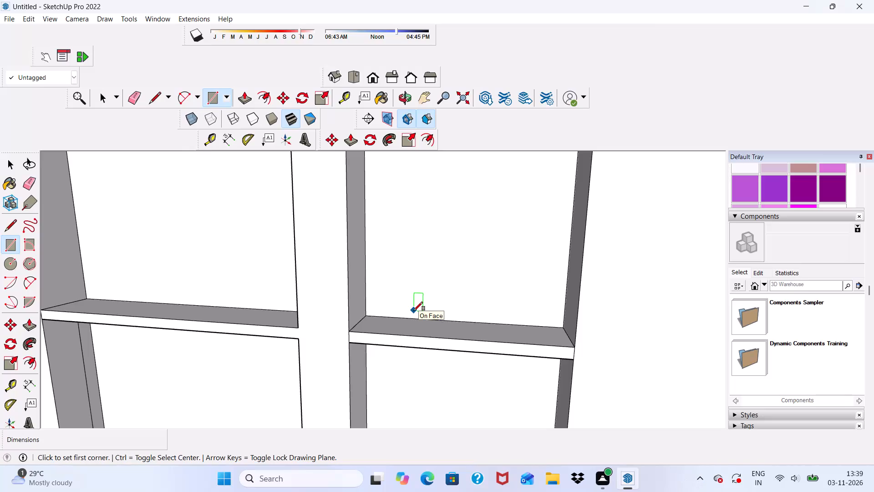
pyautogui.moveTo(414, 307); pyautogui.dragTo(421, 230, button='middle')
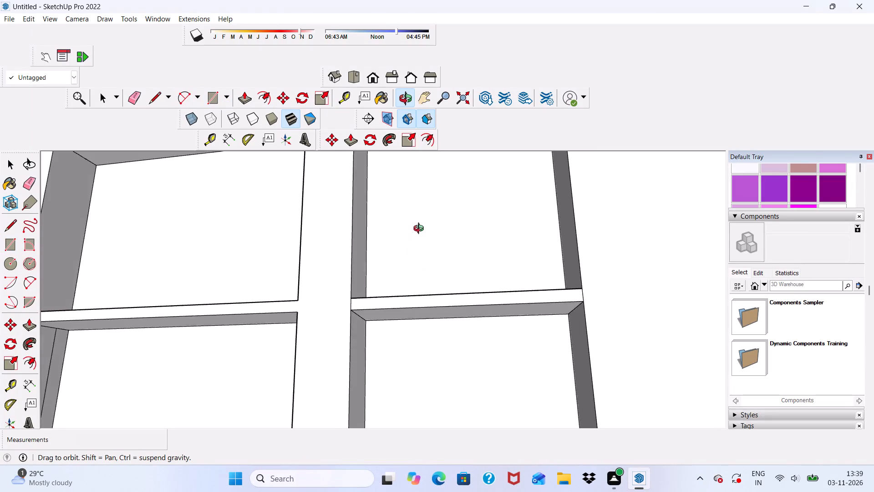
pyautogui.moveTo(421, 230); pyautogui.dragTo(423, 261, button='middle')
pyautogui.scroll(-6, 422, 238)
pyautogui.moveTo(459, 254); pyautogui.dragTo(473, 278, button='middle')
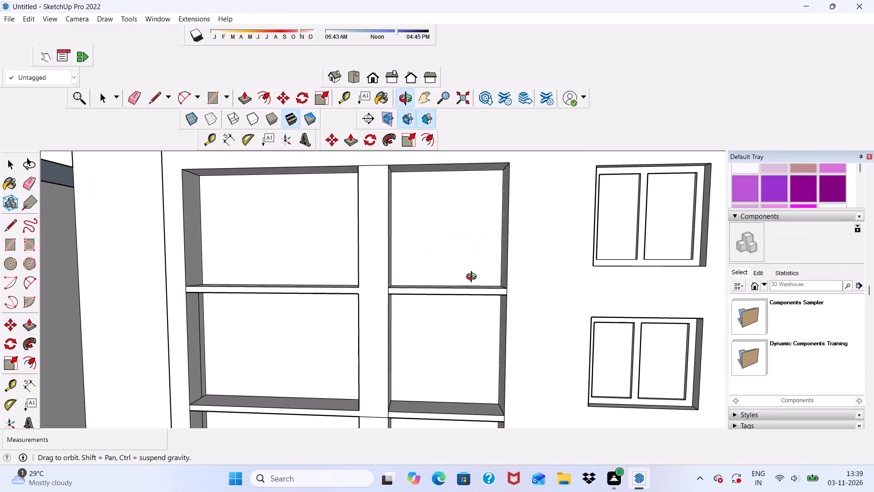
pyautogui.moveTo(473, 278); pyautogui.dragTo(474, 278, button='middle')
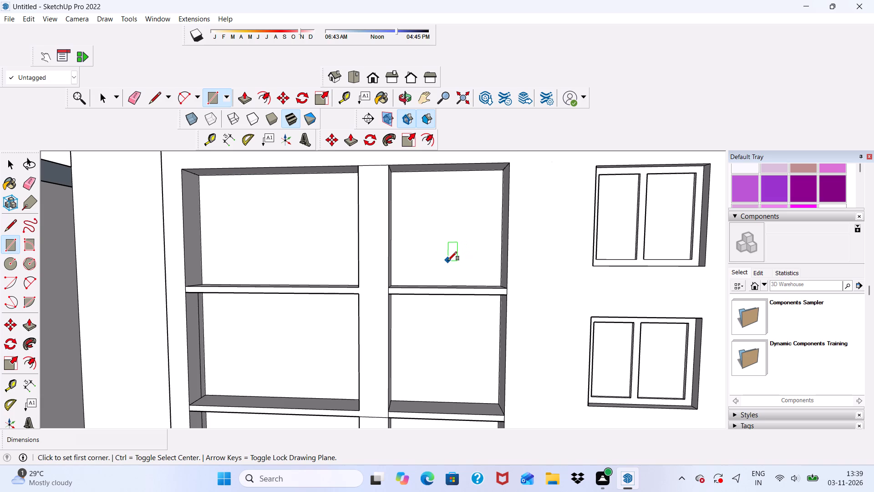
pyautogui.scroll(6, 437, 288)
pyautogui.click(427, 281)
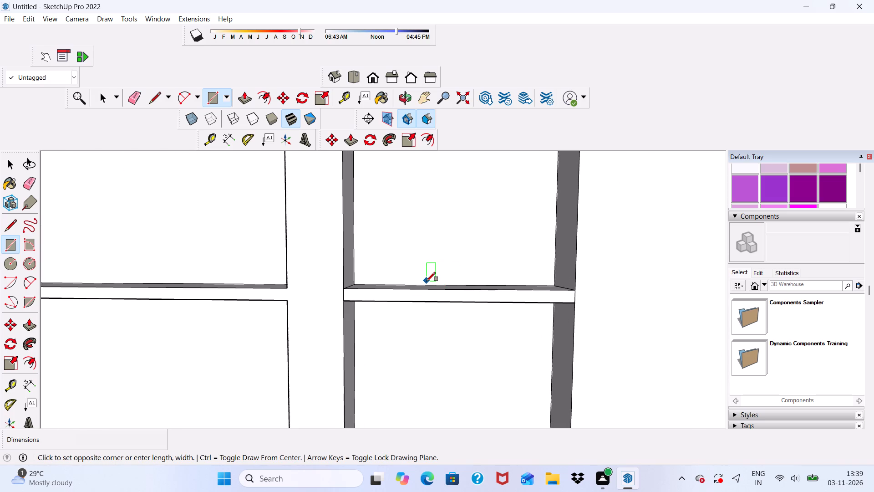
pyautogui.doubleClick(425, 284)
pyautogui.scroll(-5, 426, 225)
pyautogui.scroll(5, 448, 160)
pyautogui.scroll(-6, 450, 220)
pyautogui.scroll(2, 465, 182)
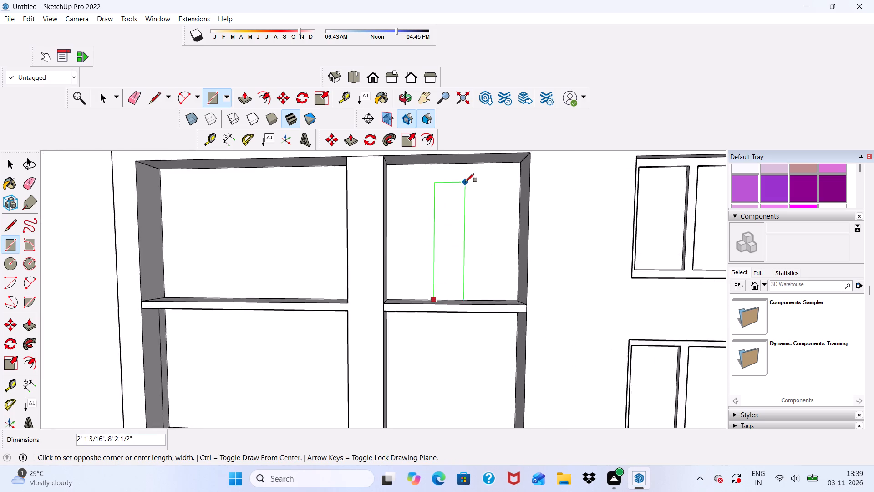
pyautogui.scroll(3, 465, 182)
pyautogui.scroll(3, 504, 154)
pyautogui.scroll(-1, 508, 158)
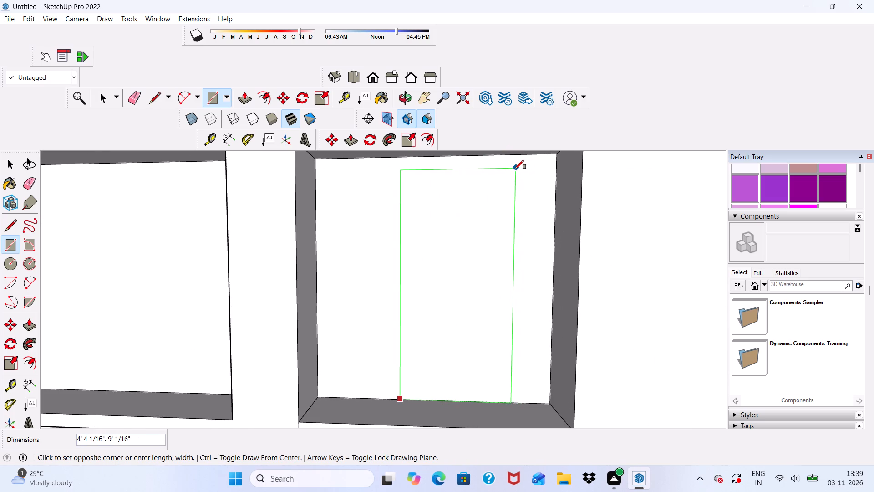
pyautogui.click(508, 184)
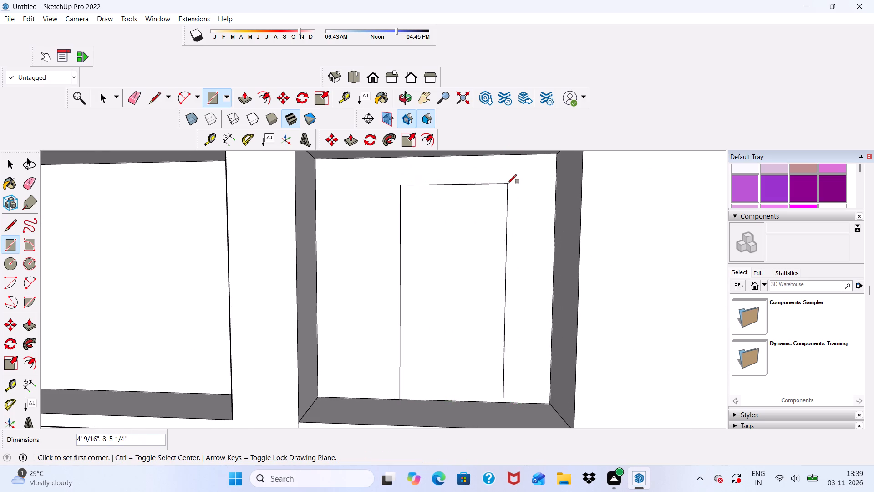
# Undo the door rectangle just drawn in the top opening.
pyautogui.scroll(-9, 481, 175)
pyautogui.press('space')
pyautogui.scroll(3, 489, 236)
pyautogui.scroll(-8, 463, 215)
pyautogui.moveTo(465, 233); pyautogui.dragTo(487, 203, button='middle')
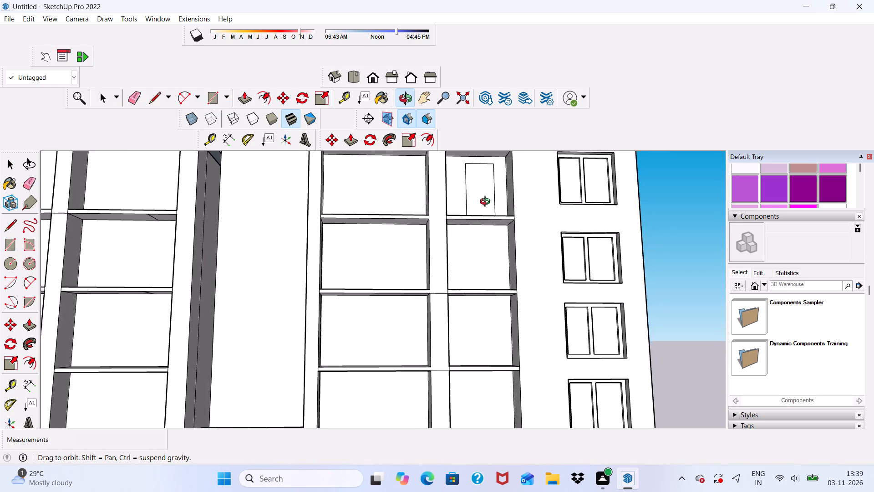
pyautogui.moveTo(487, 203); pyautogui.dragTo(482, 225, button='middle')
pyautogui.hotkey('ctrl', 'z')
# Draw a door rectangle about 4' 4" by 8' 4" from the floor edge of the top opening nearest the small windows.
pyautogui.scroll(-4, 385, 190)
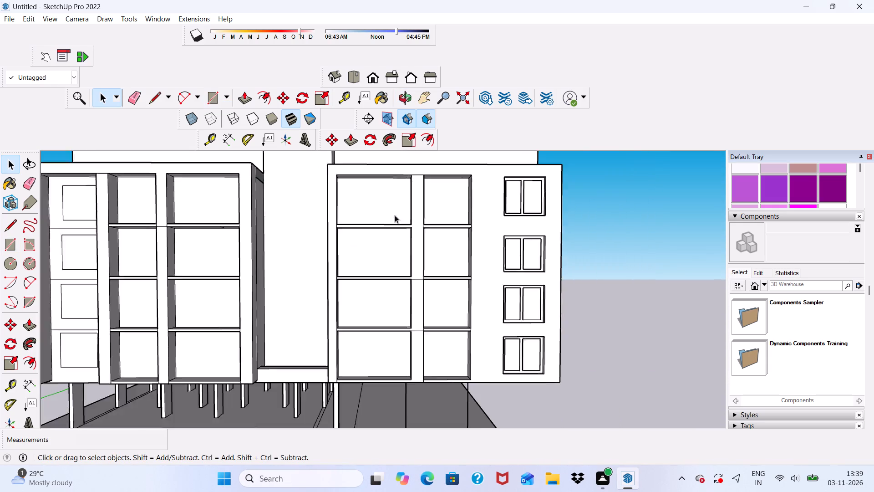
pyautogui.scroll(-1, 395, 215)
pyautogui.moveTo(434, 235); pyautogui.dragTo(417, 252, button='middle')
pyautogui.moveTo(421, 247); pyautogui.dragTo(417, 252)
pyautogui.scroll(1, 317, 153)
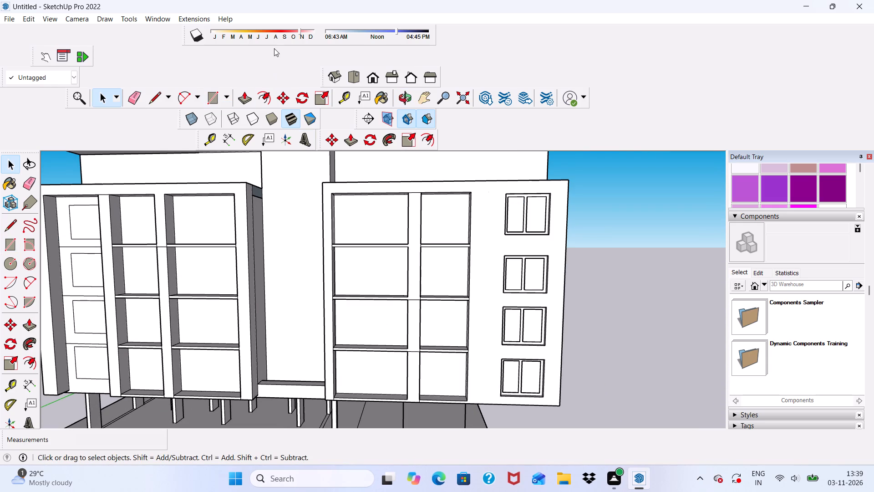
pyautogui.click(208, 97)
pyautogui.scroll(-1, 370, 176)
pyautogui.scroll(6, 386, 185)
pyautogui.scroll(-1, 377, 193)
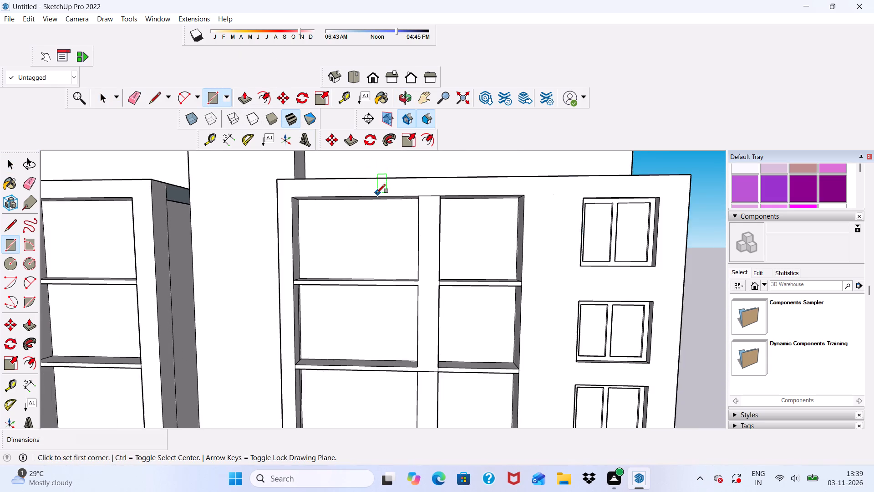
pyautogui.moveTo(376, 193); pyautogui.dragTo(334, 246, button='middle')
pyautogui.scroll(6, 455, 317)
pyautogui.scroll(1, 413, 290)
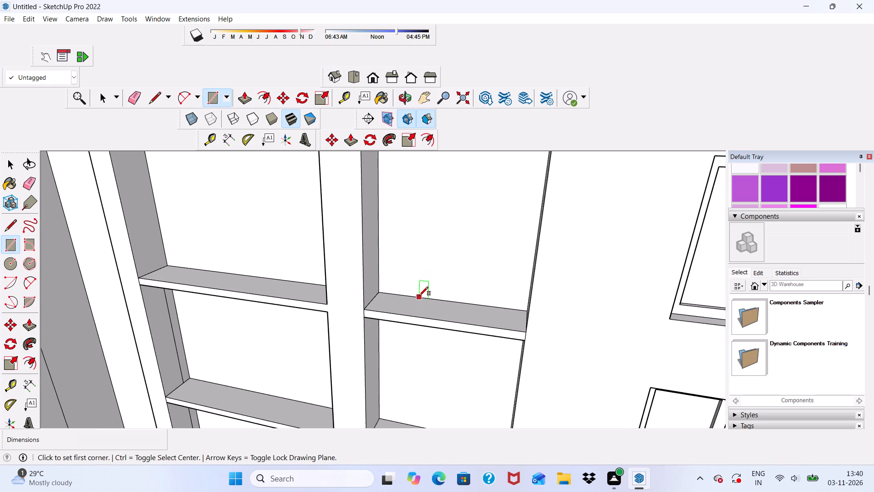
pyautogui.click(419, 296)
pyautogui.scroll(-6, 457, 265)
pyautogui.moveTo(475, 212); pyautogui.dragTo(478, 150, button='middle')
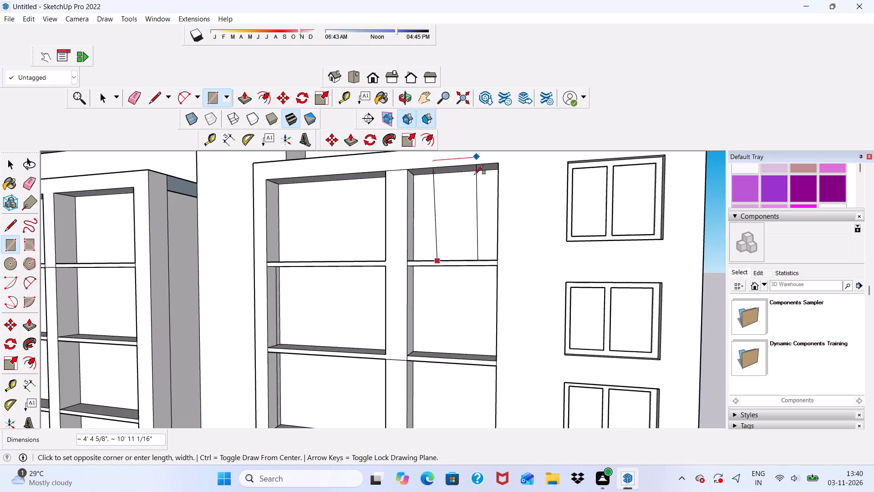
pyautogui.scroll(5, 474, 179)
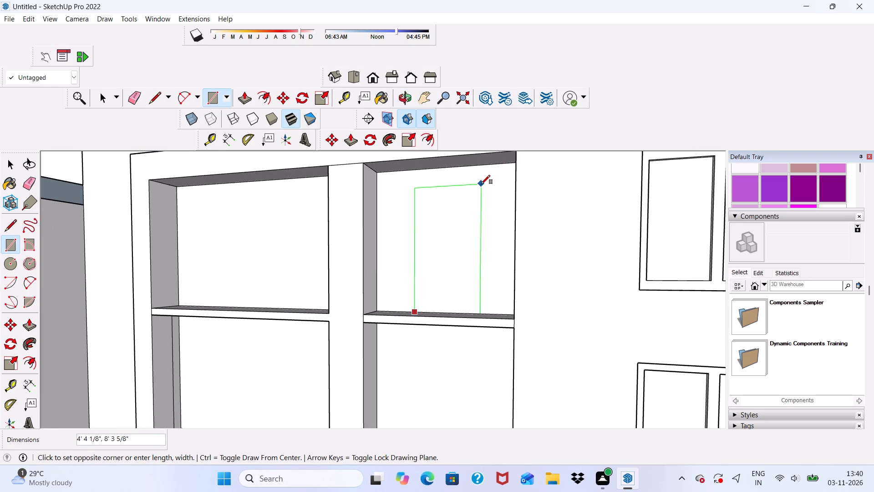
pyautogui.click(481, 184)
# Copy the door rectangle about 10' straight down into the opening below and multiply the copy by 4 (*4).
pyautogui.scroll(-9, 480, 176)
pyautogui.scroll(3, 473, 219)
pyautogui.press('space')
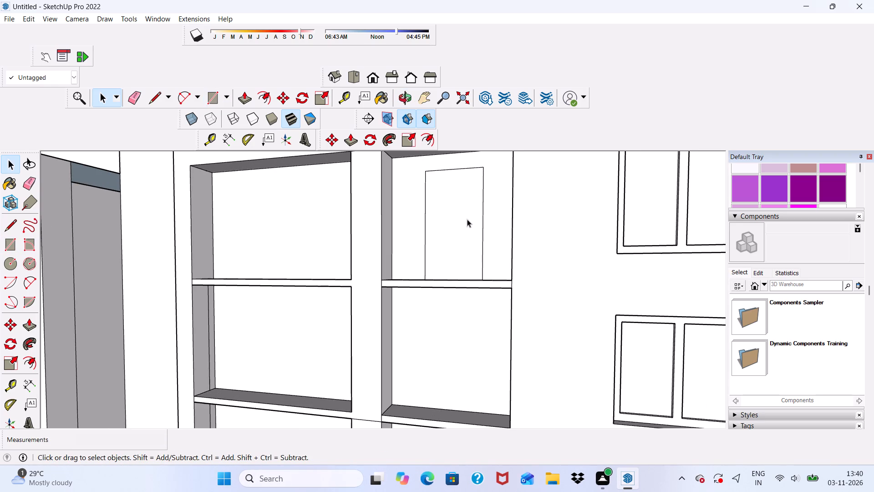
pyautogui.doubleClick(467, 219)
pyautogui.click(283, 93)
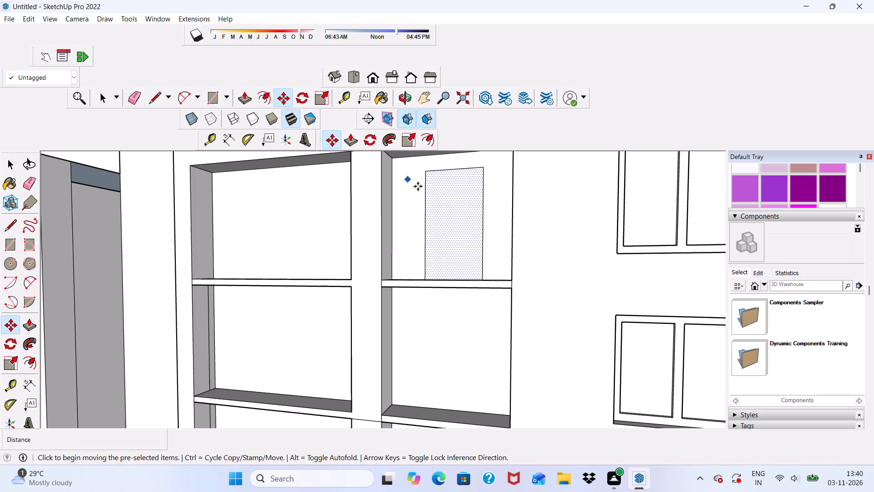
pyautogui.click(441, 215)
pyautogui.scroll(-6, 439, 229)
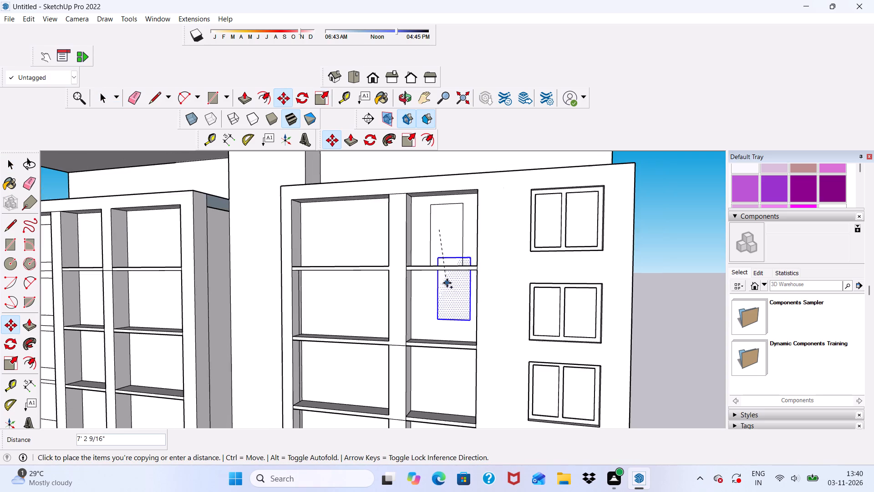
pyautogui.scroll(7, 454, 316)
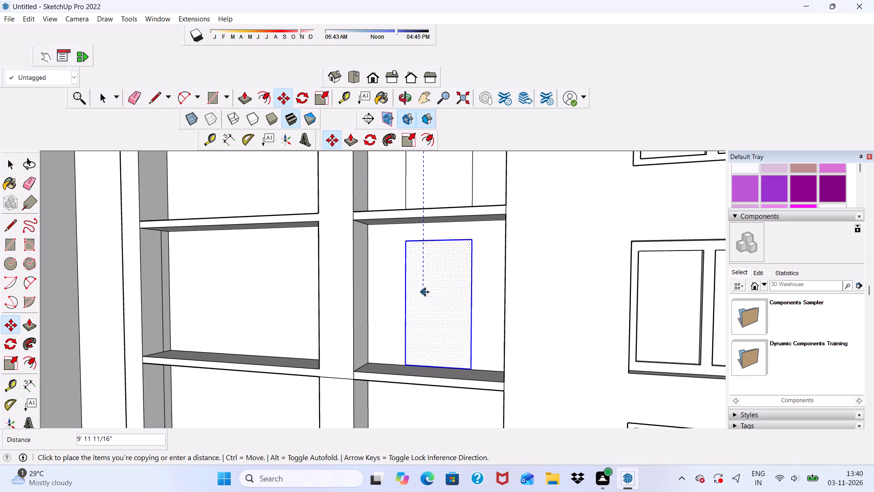
pyautogui.click(425, 292)
pyautogui.scroll(-6, 436, 202)
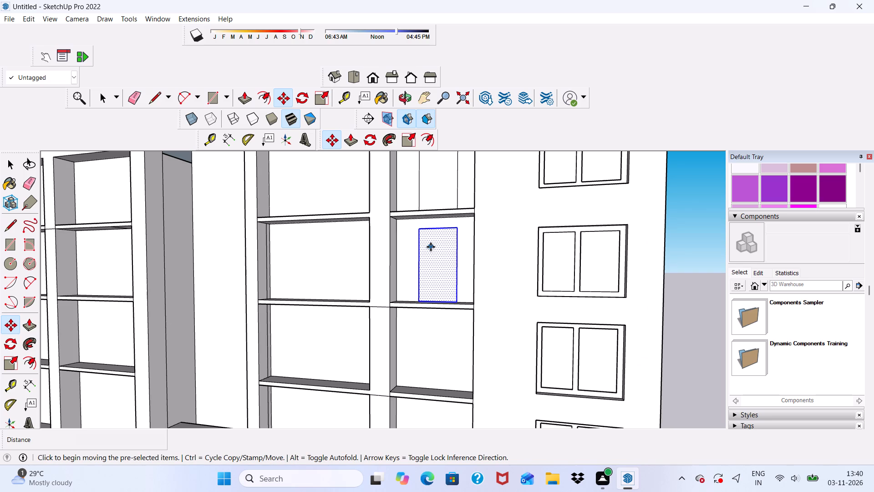
pyautogui.hotkey('shift', '*')
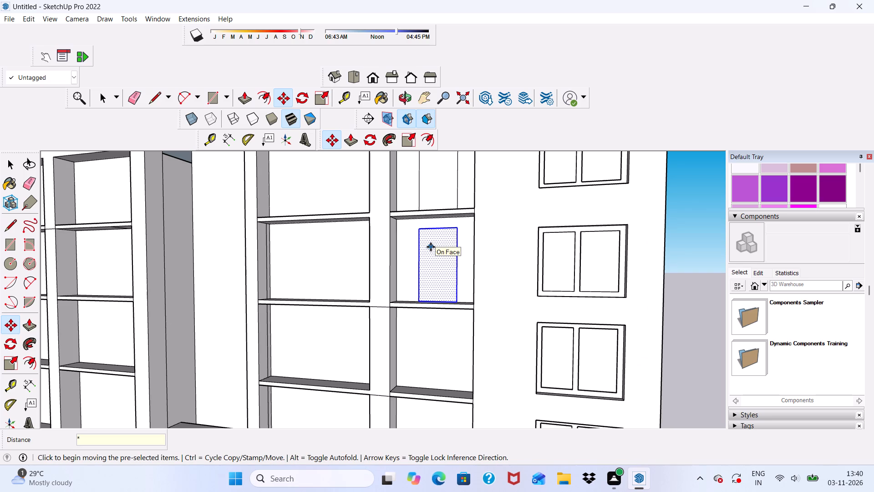
pyautogui.press('4')
pyautogui.press('Return')
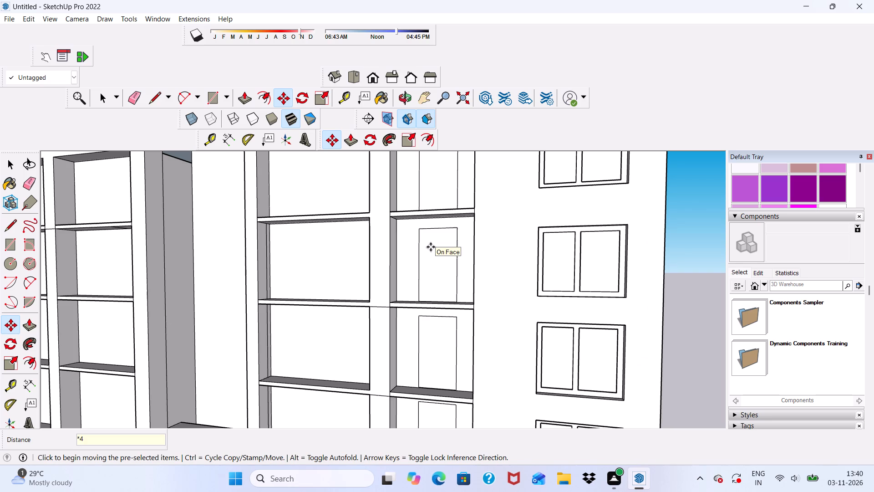
pyautogui.moveTo(432, 247); pyautogui.dragTo(459, 206)
pyautogui.scroll(-6, 449, 239)
pyautogui.press('space')
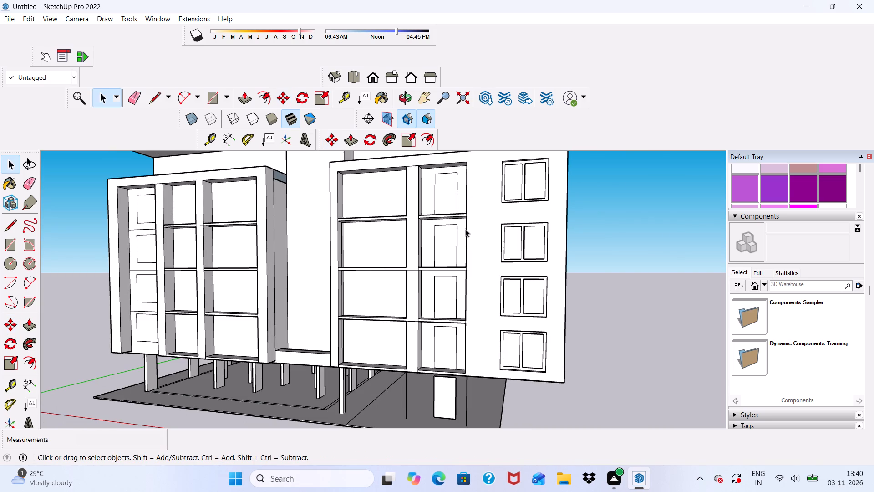
# Erase the top edge of the surplus door rectangle hanging below the facade block.
pyautogui.scroll(-4, 440, 215)
pyautogui.moveTo(435, 298); pyautogui.dragTo(487, 296, button='middle')
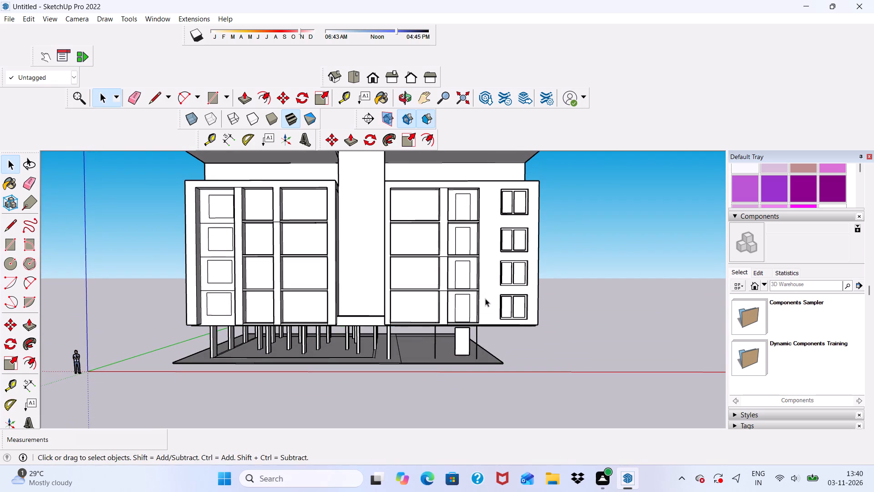
pyautogui.click(126, 97)
pyautogui.scroll(4, 418, 290)
pyautogui.scroll(6, 514, 369)
pyautogui.moveTo(474, 365); pyautogui.dragTo(437, 347, button='middle')
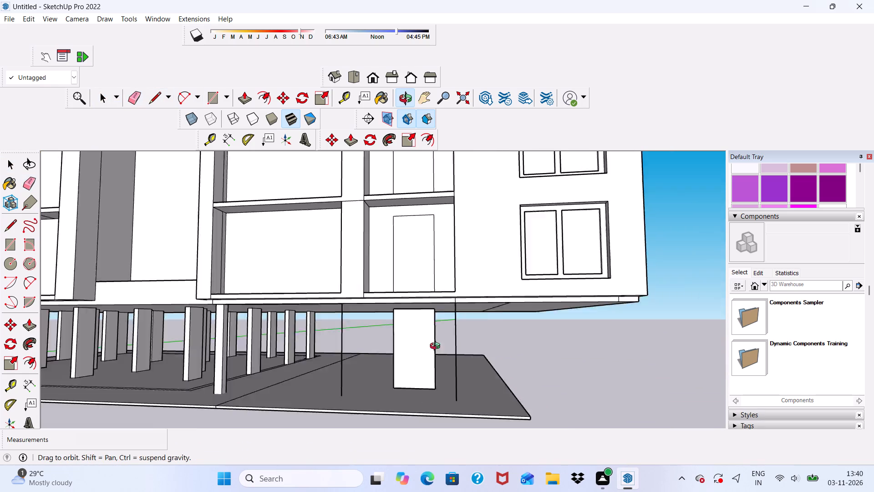
pyautogui.moveTo(437, 347); pyautogui.dragTo(384, 348, button='middle')
pyautogui.click(360, 325)
pyautogui.moveTo(361, 331); pyautogui.dragTo(362, 338)
pyautogui.scroll(9, 318, 312)
pyautogui.tripleClick(346, 302)
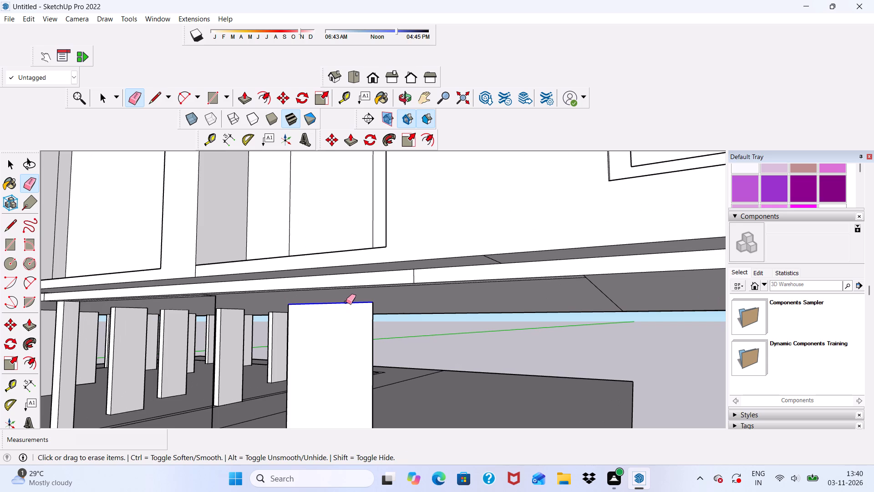
pyautogui.moveTo(348, 302); pyautogui.dragTo(363, 318)
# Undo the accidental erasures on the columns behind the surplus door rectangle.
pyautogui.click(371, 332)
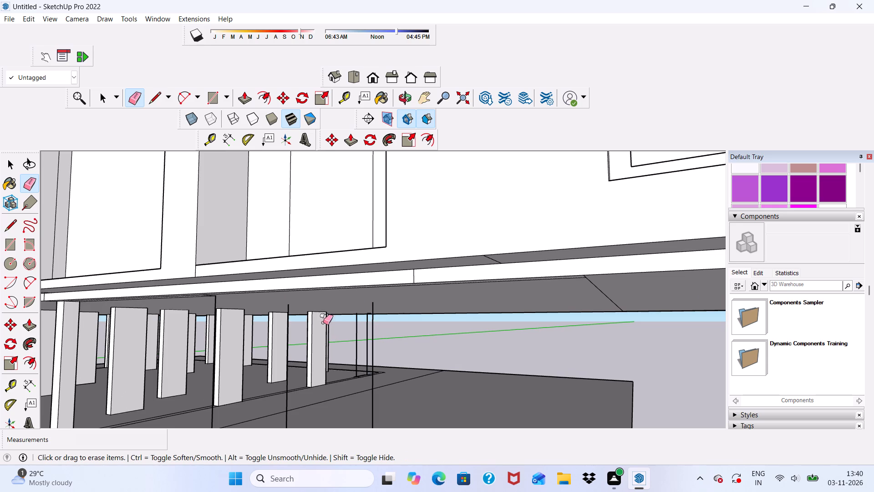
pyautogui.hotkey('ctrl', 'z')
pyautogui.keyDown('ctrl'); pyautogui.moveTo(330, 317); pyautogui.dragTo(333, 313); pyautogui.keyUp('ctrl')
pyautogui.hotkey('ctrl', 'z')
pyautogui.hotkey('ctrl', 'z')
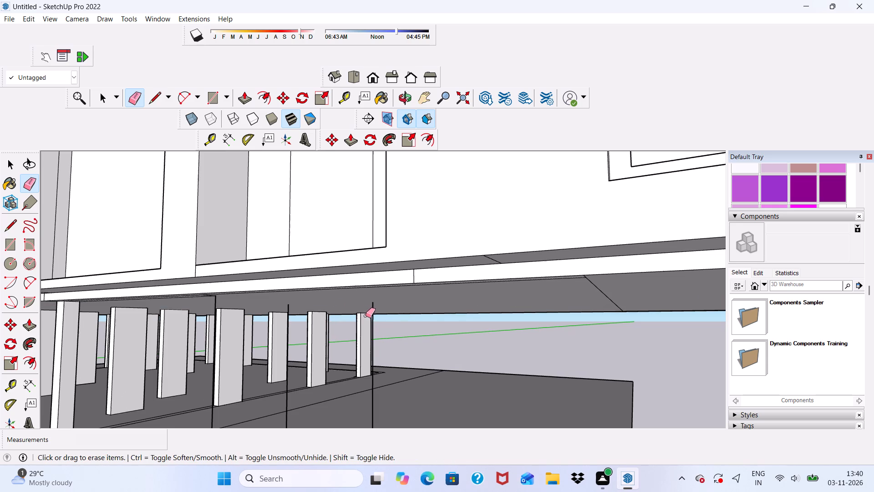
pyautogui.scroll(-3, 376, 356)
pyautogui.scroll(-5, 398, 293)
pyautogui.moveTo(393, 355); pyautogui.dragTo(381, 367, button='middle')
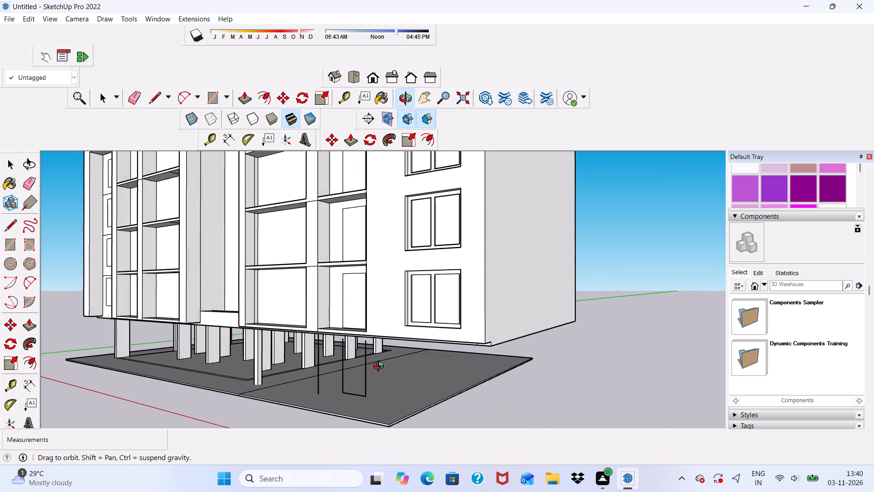
# Erase the loose vertical edge standing beside the surplus door rectangle beneath the facade block.
pyautogui.moveTo(381, 367); pyautogui.dragTo(374, 366, button='middle')
pyautogui.moveTo(336, 387); pyautogui.dragTo(344, 392)
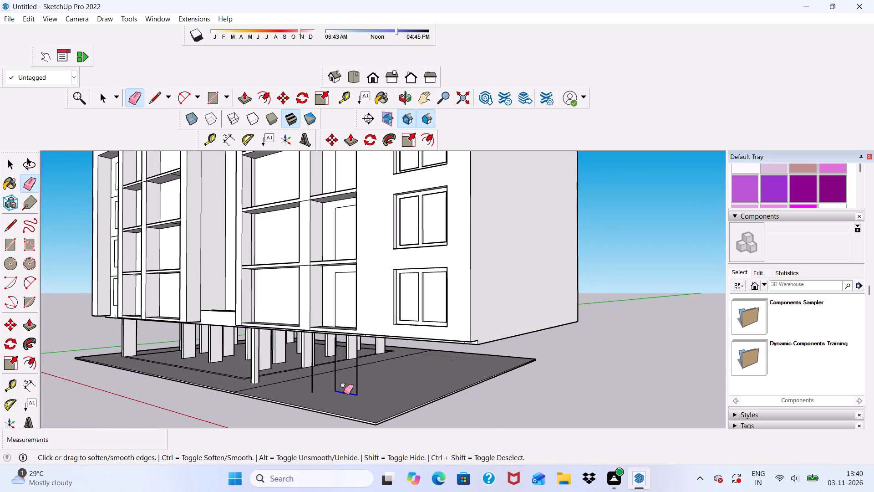
pyautogui.moveTo(344, 392); pyautogui.dragTo(353, 393)
pyautogui.press('space')
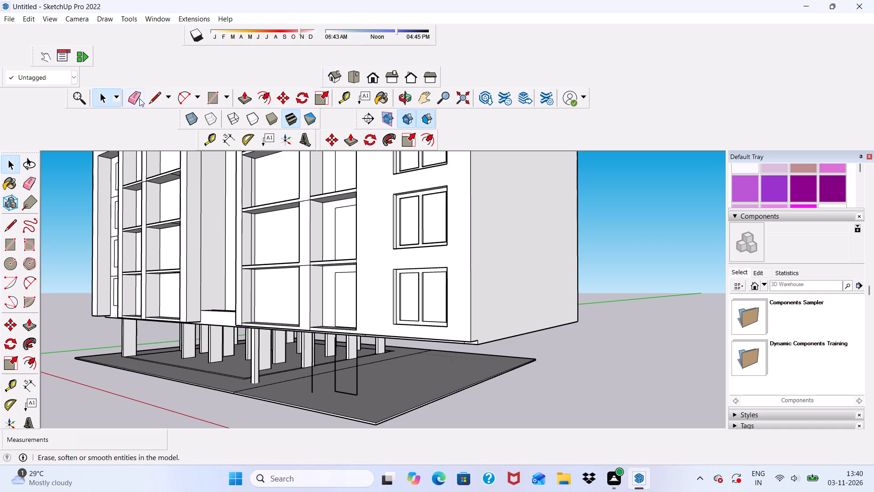
pyautogui.click(138, 95)
pyautogui.scroll(-4, 233, 175)
pyautogui.scroll(7, 341, 337)
pyautogui.scroll(3, 281, 301)
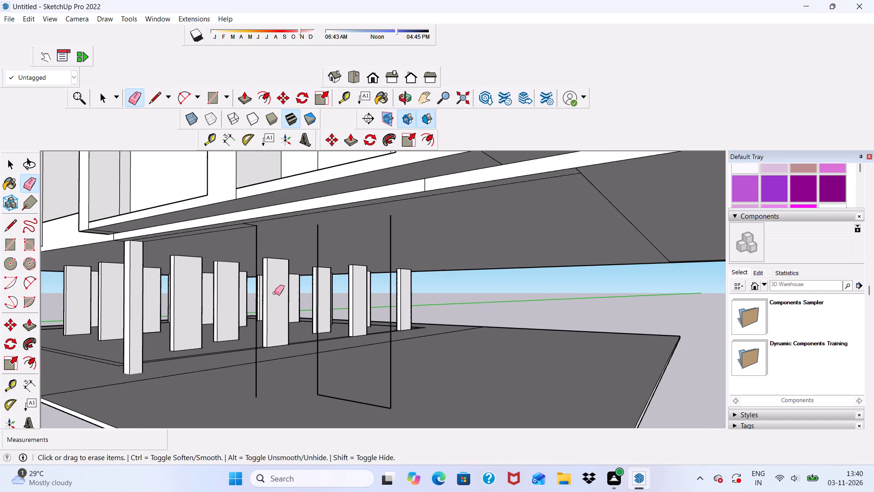
pyautogui.moveTo(259, 297); pyautogui.dragTo(388, 295, button='middle')
pyautogui.scroll(1, 411, 292)
pyautogui.scroll(-4, 412, 302)
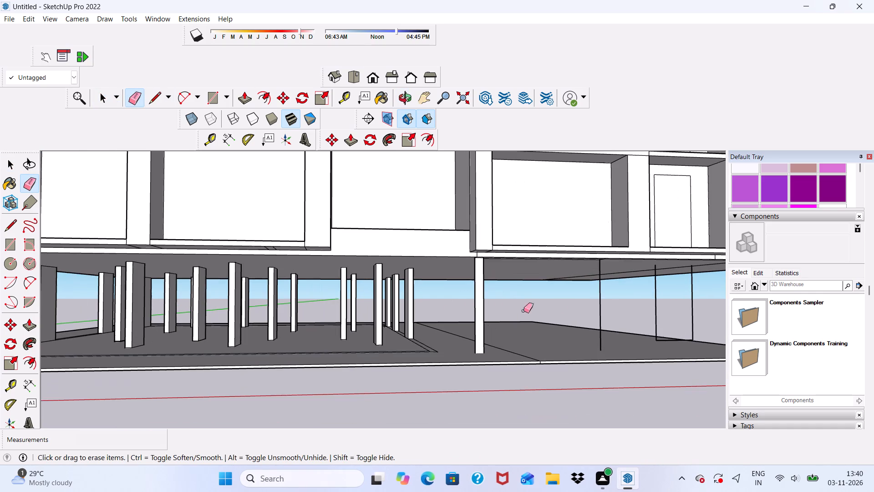
pyautogui.moveTo(601, 294); pyautogui.dragTo(597, 295)
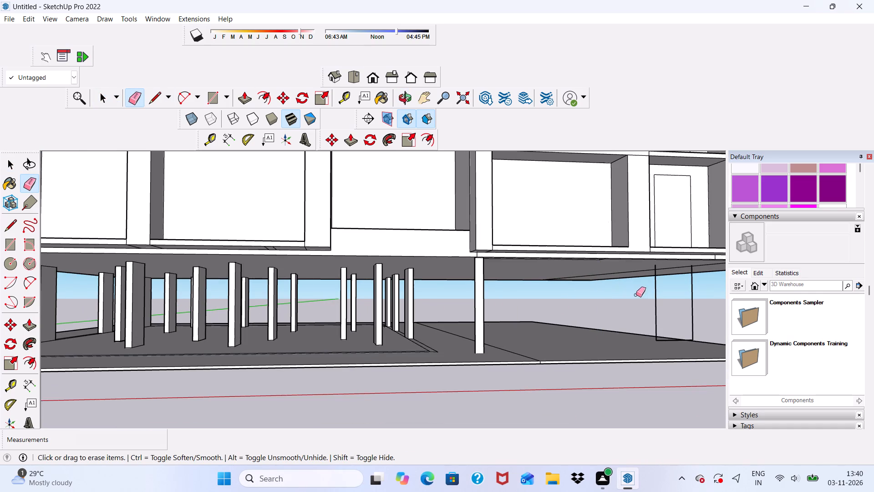
# Erase the remaining side and bottom edges of the surplus door rectangle beneath the facade block.
pyautogui.moveTo(645, 294); pyautogui.dragTo(670, 302)
pyautogui.moveTo(676, 302); pyautogui.dragTo(684, 303)
pyautogui.moveTo(685, 304); pyautogui.dragTo(696, 306)
pyautogui.scroll(9, 661, 358)
pyautogui.scroll(-1, 671, 337)
pyautogui.moveTo(670, 341); pyautogui.dragTo(676, 359, button='middle')
pyautogui.moveTo(676, 351); pyautogui.dragTo(676, 356)
# Erase the surplus vertical lines and the line along the bottom of the building's grey end wall.
pyautogui.scroll(-14, 618, 320)
pyautogui.moveTo(631, 328); pyautogui.dragTo(621, 334, button='middle')
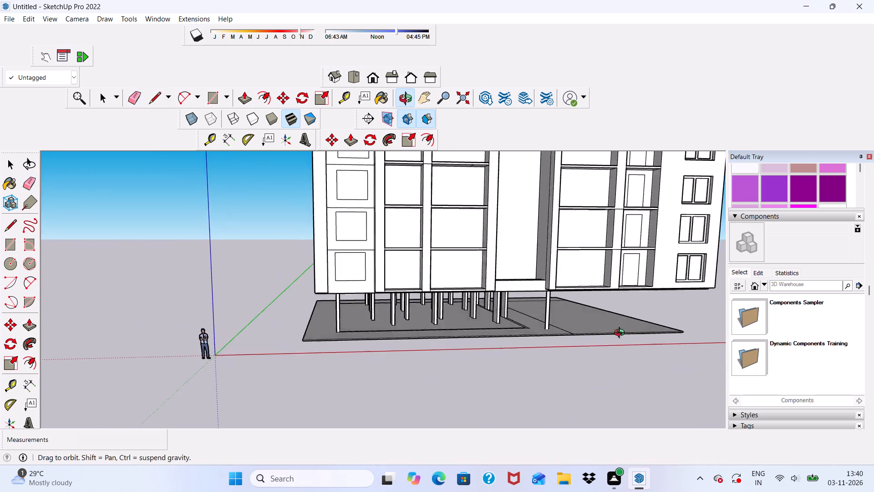
pyautogui.moveTo(621, 334); pyautogui.dragTo(259, 307, button='middle')
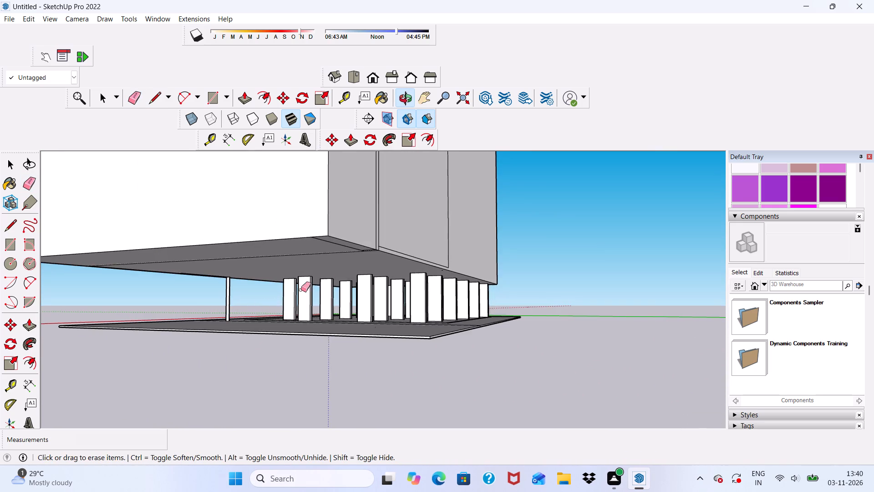
pyautogui.scroll(5, 366, 248)
pyautogui.moveTo(380, 236); pyautogui.dragTo(394, 251)
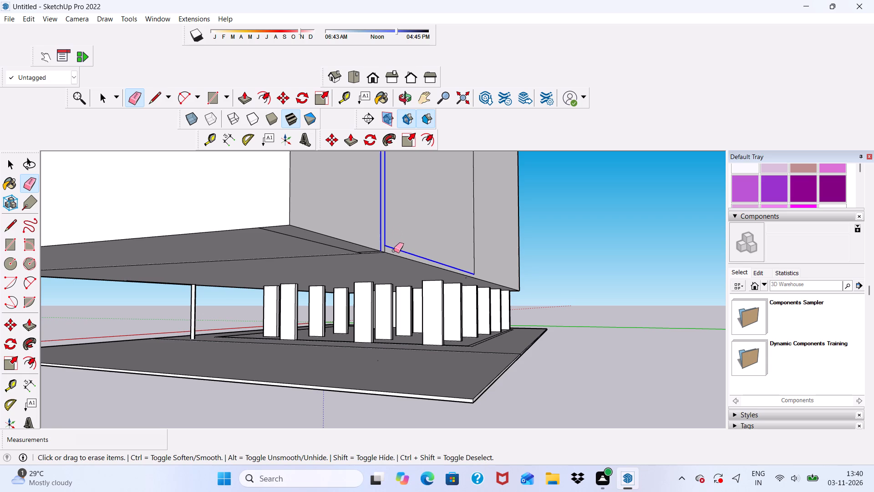
pyautogui.moveTo(394, 251); pyautogui.dragTo(395, 248)
pyautogui.click(387, 248)
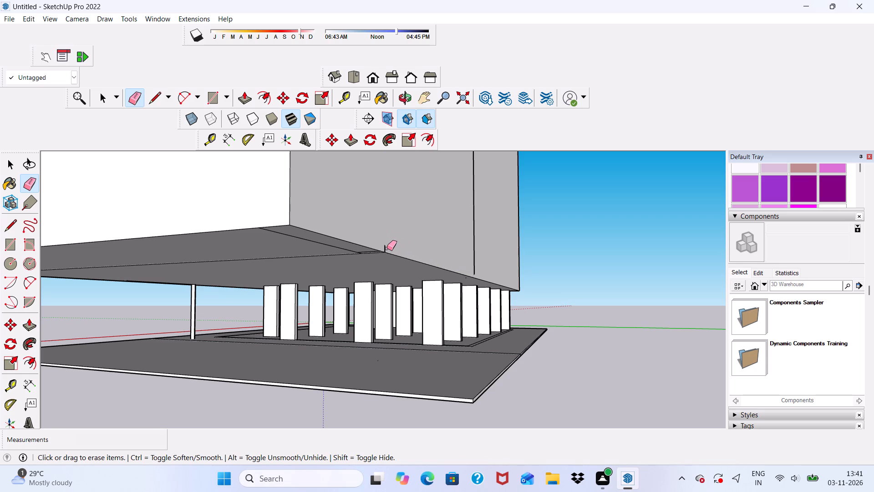
pyautogui.moveTo(384, 245); pyautogui.dragTo(396, 244)
pyautogui.moveTo(468, 242); pyautogui.dragTo(479, 244)
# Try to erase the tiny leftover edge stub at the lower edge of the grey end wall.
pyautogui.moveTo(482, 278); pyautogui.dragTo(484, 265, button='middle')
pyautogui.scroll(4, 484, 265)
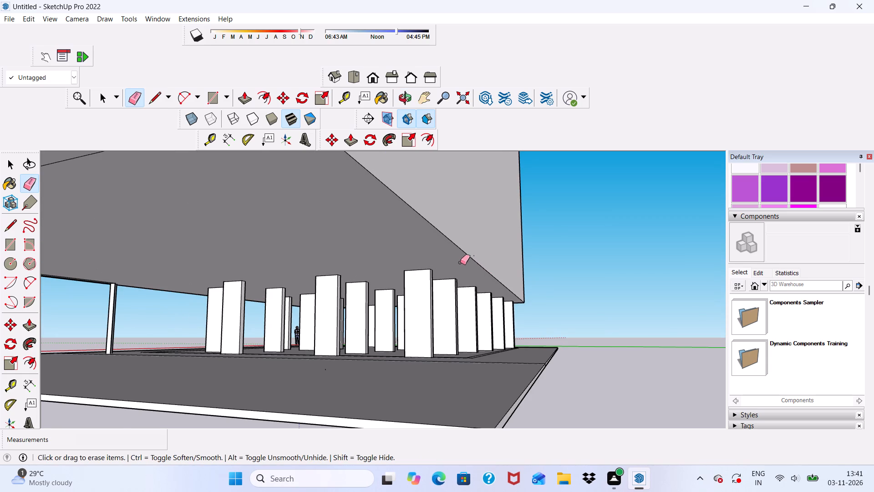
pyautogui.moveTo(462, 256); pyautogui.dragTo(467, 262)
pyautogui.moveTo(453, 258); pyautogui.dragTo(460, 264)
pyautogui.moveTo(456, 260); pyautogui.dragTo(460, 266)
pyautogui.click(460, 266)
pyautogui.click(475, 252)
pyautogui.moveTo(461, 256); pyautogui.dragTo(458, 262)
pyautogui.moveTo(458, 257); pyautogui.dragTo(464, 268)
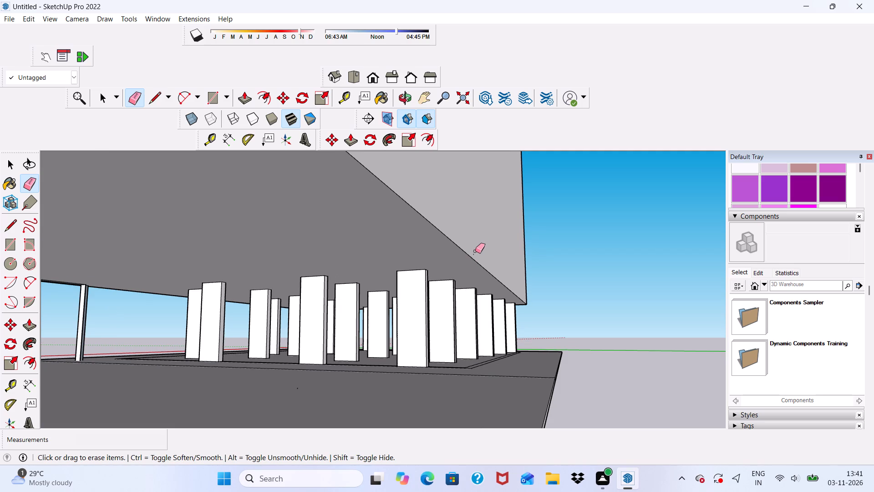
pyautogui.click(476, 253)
# Erase the surplus lines on the building's underside where they meet near the grey end wall.
pyautogui.scroll(-10, 477, 240)
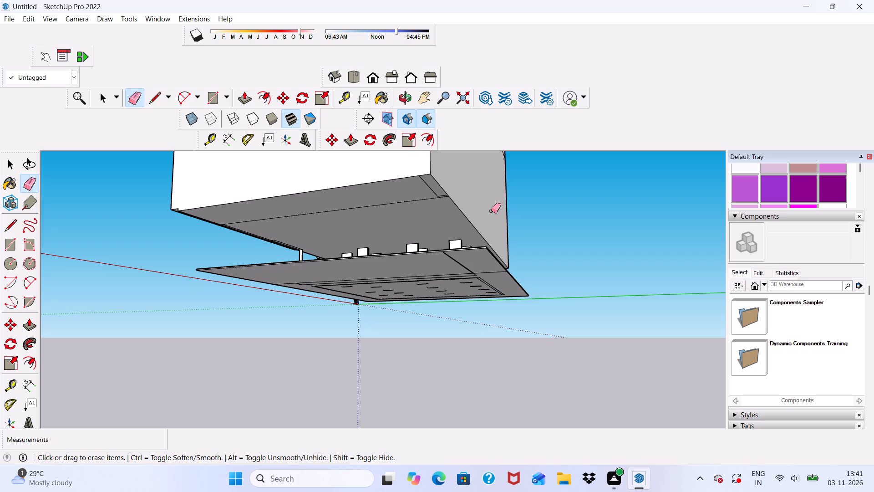
pyautogui.scroll(13, 427, 170)
pyautogui.scroll(4, 437, 221)
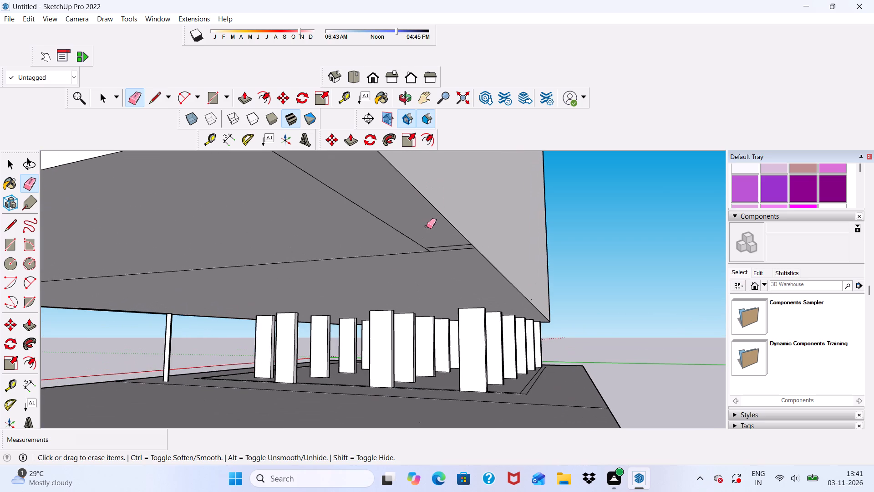
pyautogui.moveTo(417, 239); pyautogui.dragTo(445, 251)
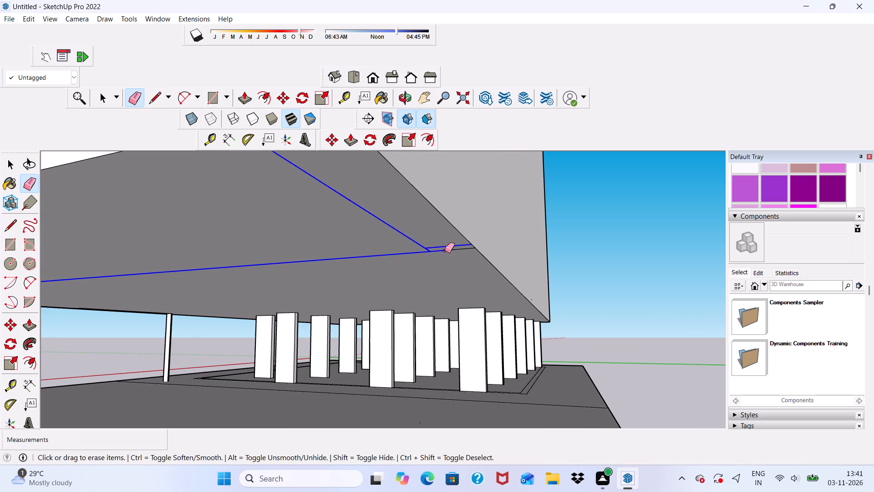
pyautogui.moveTo(445, 251); pyautogui.dragTo(453, 251)
pyautogui.scroll(-12, 447, 229)
pyautogui.moveTo(431, 265); pyautogui.dragTo(544, 292, button='middle')
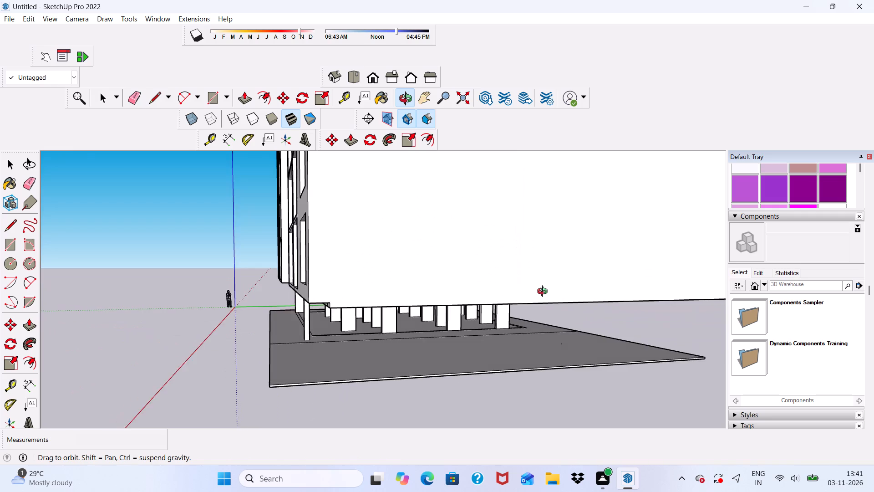
pyautogui.moveTo(544, 292); pyautogui.dragTo(573, 285, button='middle')
pyautogui.scroll(6, 419, 277)
pyautogui.press('space')
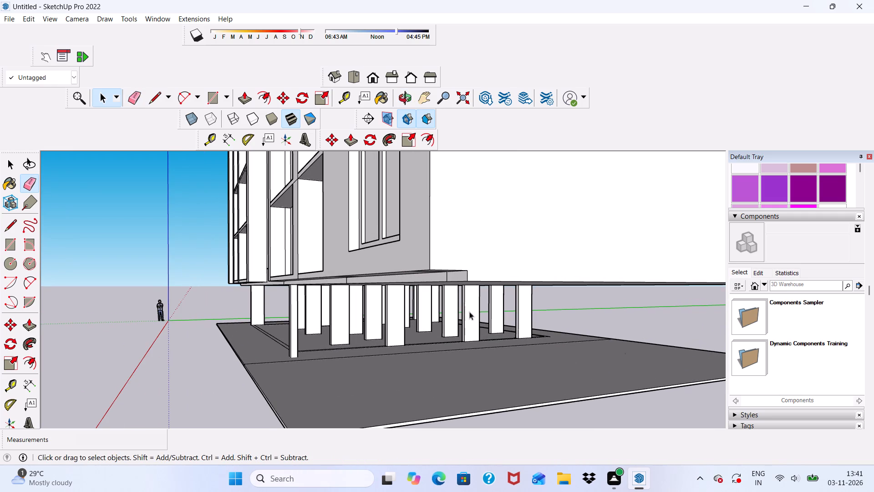
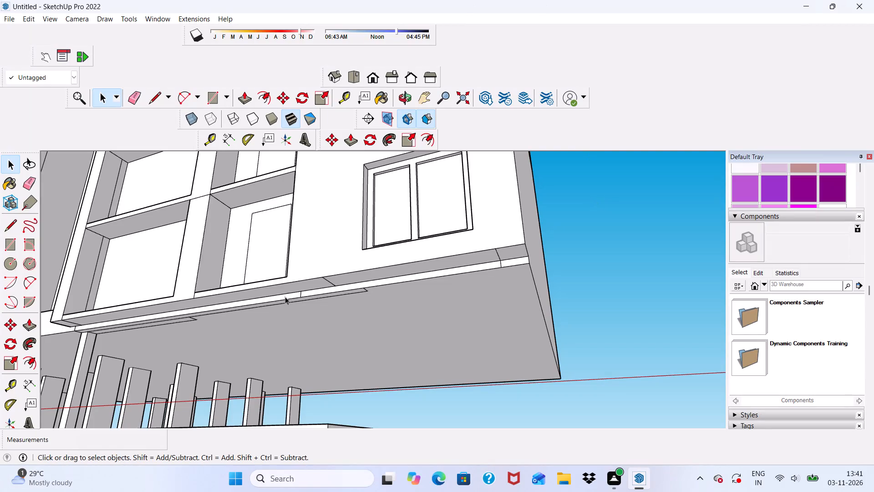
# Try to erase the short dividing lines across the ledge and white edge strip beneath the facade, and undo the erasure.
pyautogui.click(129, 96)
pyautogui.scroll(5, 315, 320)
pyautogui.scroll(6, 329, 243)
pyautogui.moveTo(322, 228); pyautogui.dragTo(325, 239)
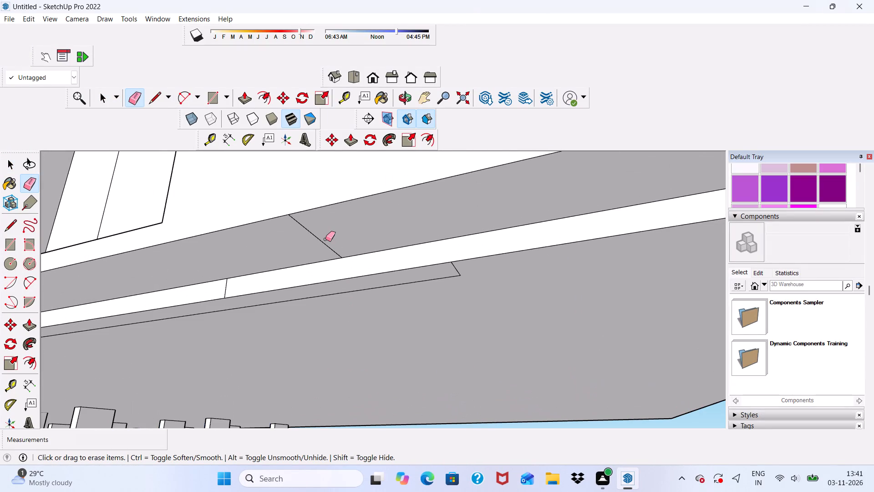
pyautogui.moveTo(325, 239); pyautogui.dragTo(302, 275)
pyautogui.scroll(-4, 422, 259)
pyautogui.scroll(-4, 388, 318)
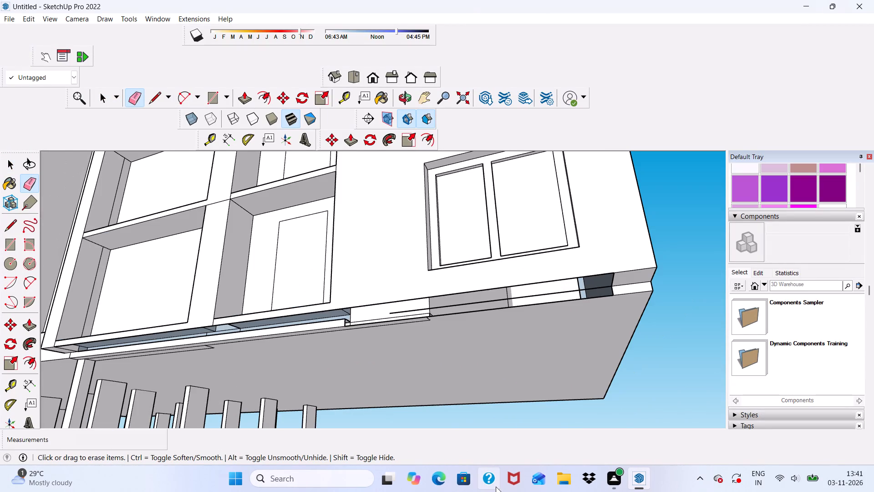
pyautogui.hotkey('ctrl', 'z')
# Erase the short dividing lines across the grey ledge and white edge strip beneath the facade, including those near the end corner.
pyautogui.moveTo(428, 433); pyautogui.dragTo(575, 318, button='middle')
pyautogui.scroll(-5, 557, 361)
pyautogui.moveTo(533, 418); pyautogui.dragTo(577, 381, button='middle')
pyautogui.scroll(13, 493, 298)
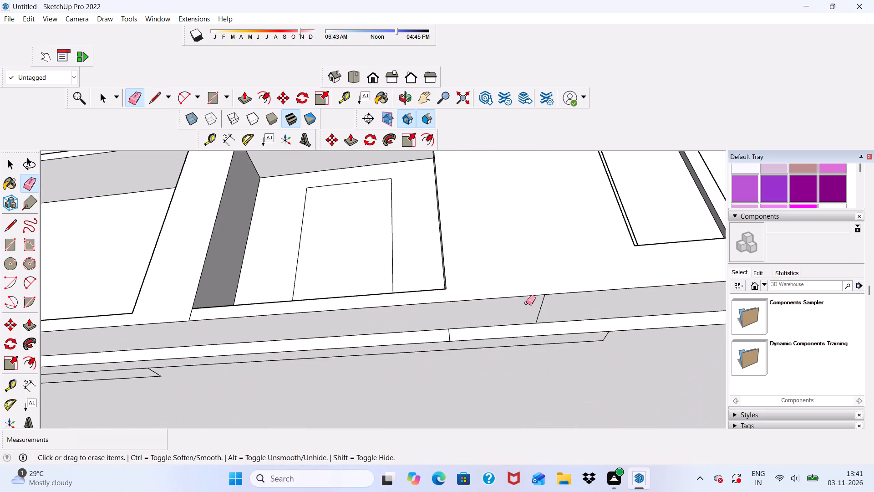
pyautogui.moveTo(546, 310); pyautogui.dragTo(538, 310)
pyautogui.scroll(4, 475, 339)
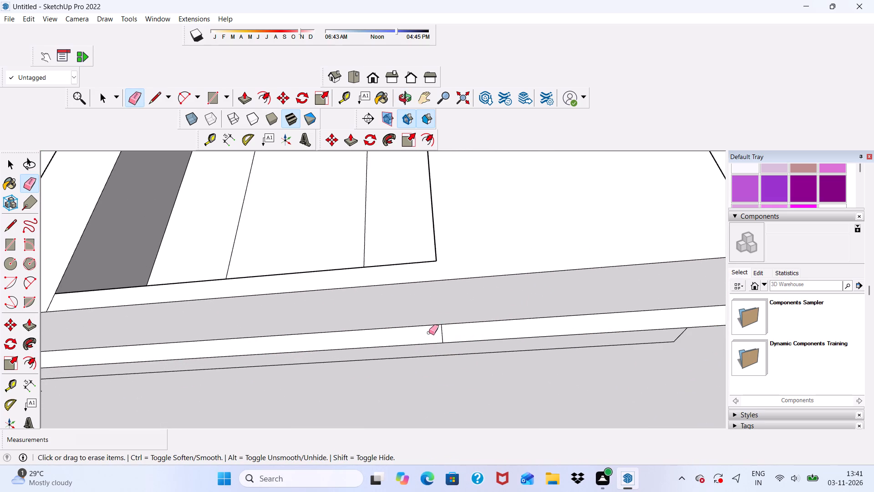
pyautogui.moveTo(429, 333); pyautogui.dragTo(454, 333)
pyautogui.scroll(-10, 290, 299)
pyautogui.scroll(4, 636, 277)
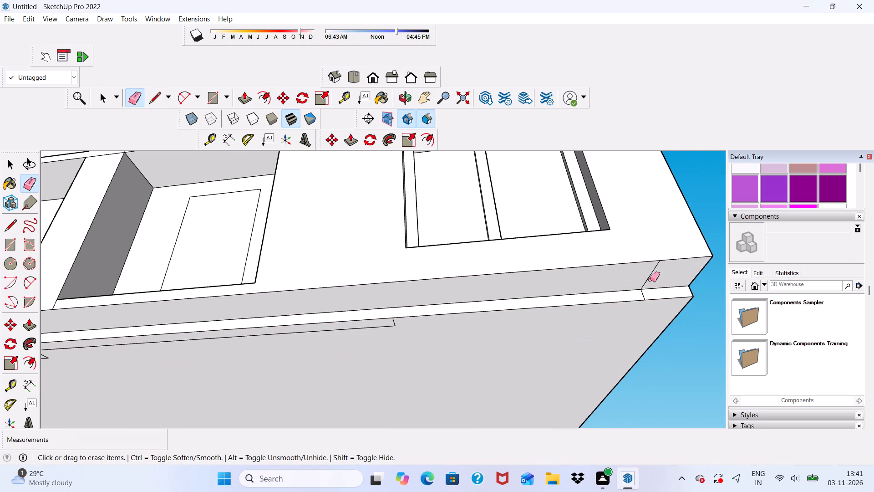
pyautogui.moveTo(650, 280); pyautogui.dragTo(650, 276)
pyautogui.moveTo(644, 295); pyautogui.dragTo(639, 292)
# Erase the long, thin surplus outlines and their leftover segments on the building's underside beside the ledge.
pyautogui.scroll(-8, 596, 255)
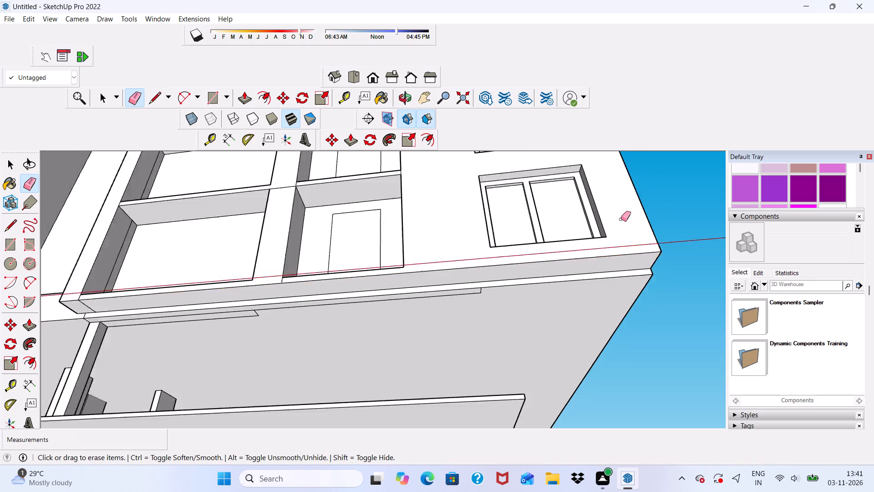
pyautogui.scroll(-4, 621, 219)
pyautogui.scroll(7, 446, 301)
pyautogui.click(532, 251)
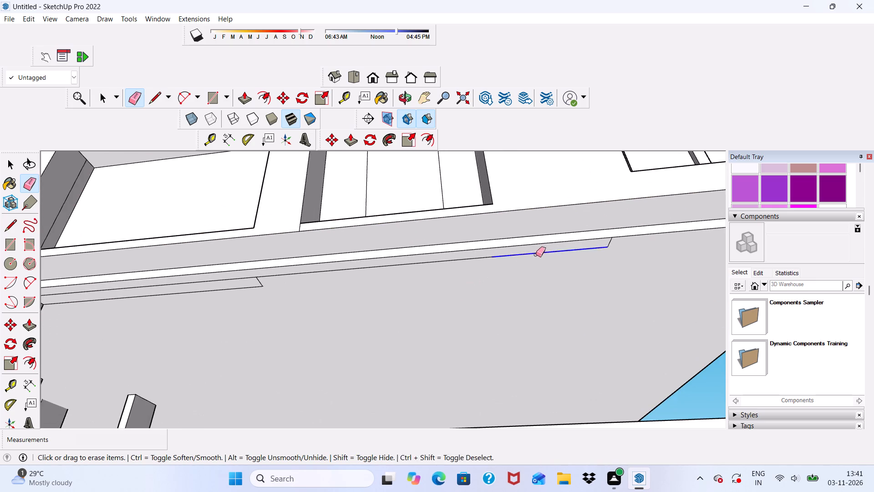
pyautogui.moveTo(602, 246); pyautogui.dragTo(614, 246)
pyautogui.scroll(-9, 614, 246)
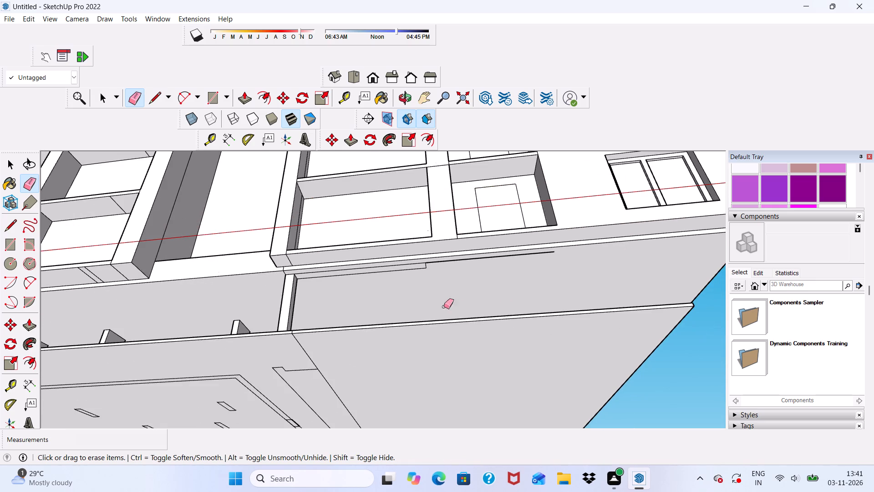
pyautogui.moveTo(429, 309); pyautogui.dragTo(431, 287, button='middle')
pyautogui.scroll(16, 315, 237)
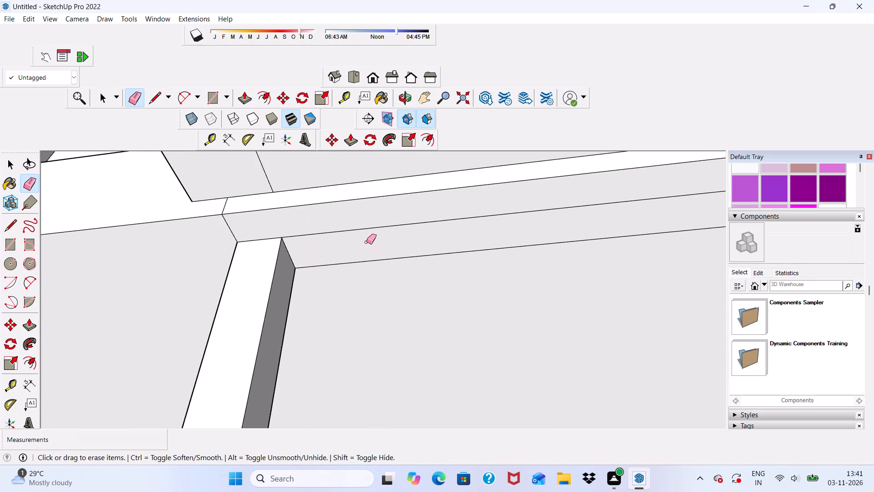
pyautogui.moveTo(361, 227); pyautogui.dragTo(366, 270)
pyautogui.scroll(-7, 288, 259)
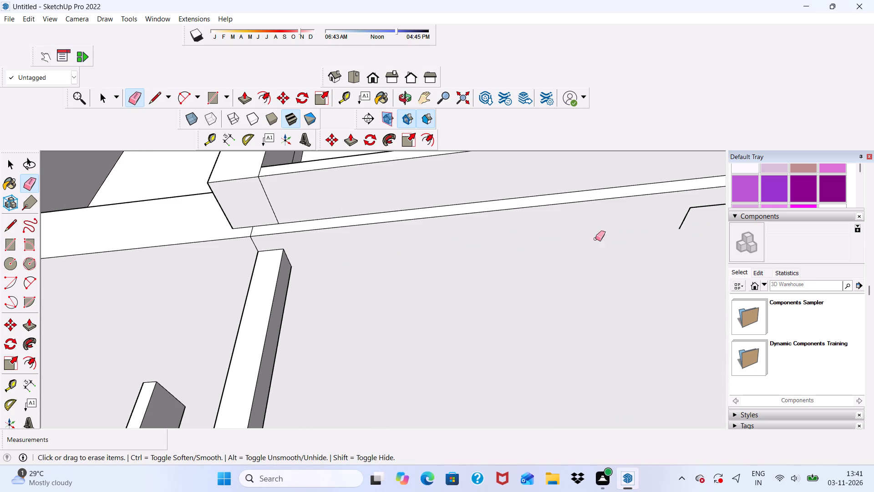
pyautogui.scroll(4, 649, 230)
pyautogui.moveTo(651, 212); pyautogui.dragTo(641, 225)
pyautogui.scroll(-10, 532, 232)
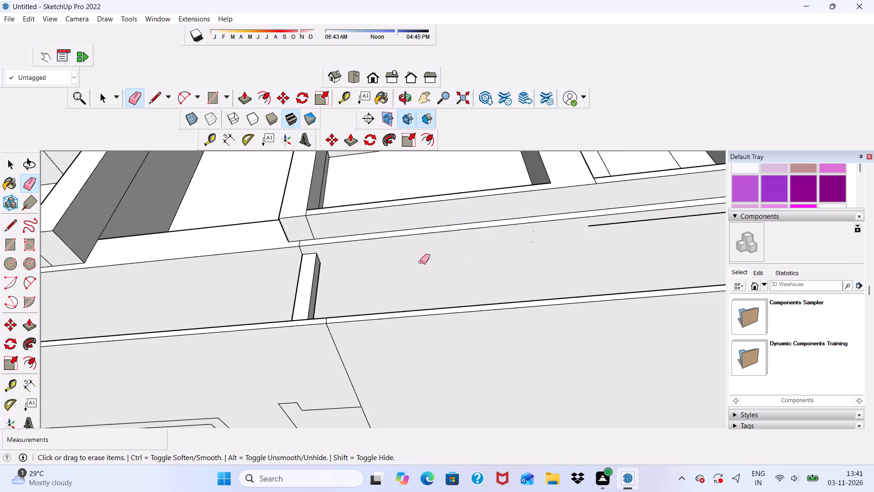
pyautogui.scroll(-1, 420, 262)
pyautogui.scroll(1, 565, 251)
pyautogui.click(579, 225)
# Erase the short surplus lines and the tiny stub across the underside, white strip and ledge near the top of the corner column.
pyautogui.scroll(-6, 535, 223)
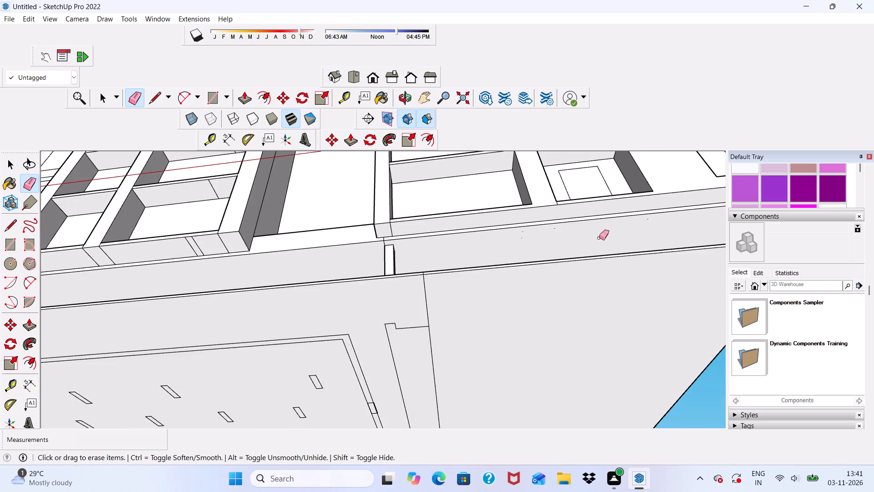
pyautogui.scroll(18, 441, 242)
pyautogui.scroll(5, 227, 248)
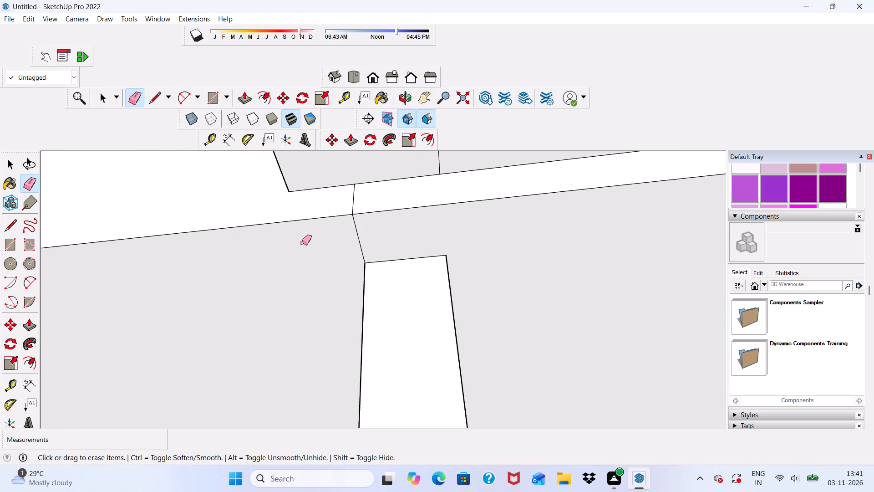
pyautogui.moveTo(304, 243); pyautogui.dragTo(396, 236)
pyautogui.moveTo(344, 200); pyautogui.dragTo(371, 198)
pyautogui.scroll(-5, 371, 206)
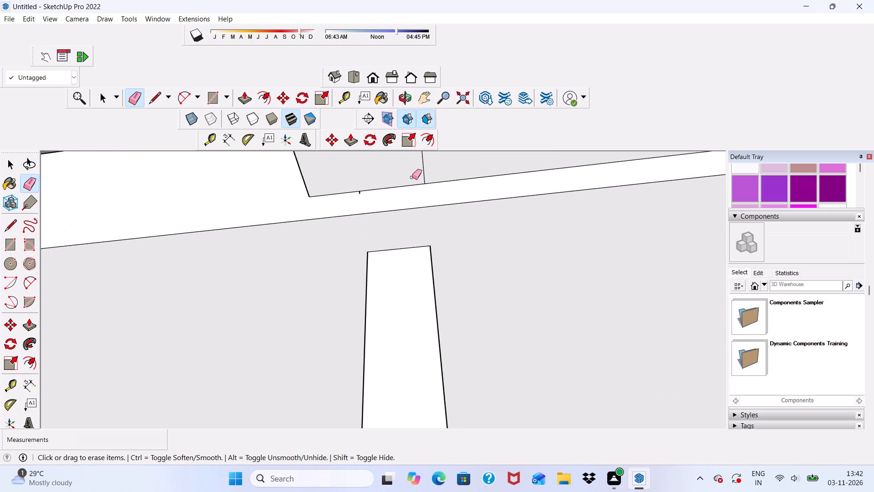
pyautogui.click(412, 177)
pyautogui.moveTo(421, 174); pyautogui.dragTo(415, 175)
pyautogui.scroll(15, 375, 198)
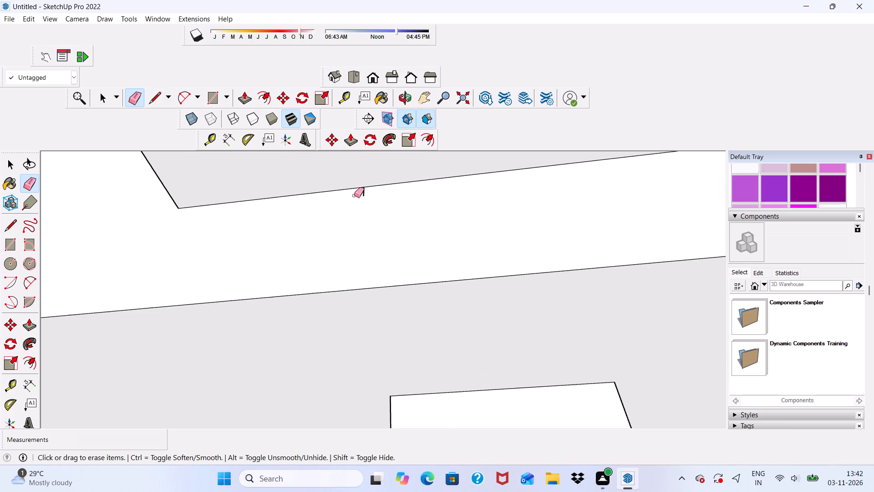
pyautogui.moveTo(354, 195); pyautogui.dragTo(368, 190)
# Push/Pull the long strip face at the back of the open gap beneath the large lower recess by 2' 9".
pyautogui.scroll(-20, 368, 190)
pyautogui.scroll(-3, 368, 190)
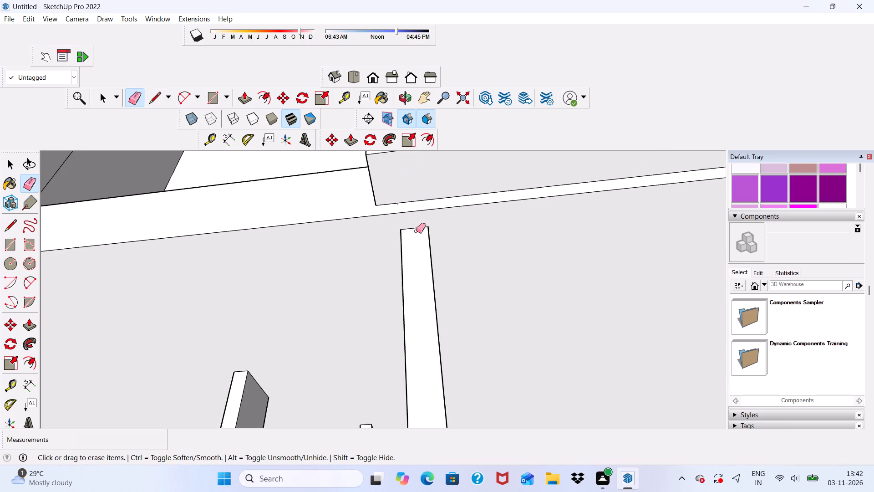
pyautogui.scroll(-7, 416, 231)
pyautogui.moveTo(376, 247); pyautogui.dragTo(354, 385, button='middle')
pyautogui.scroll(-5, 339, 231)
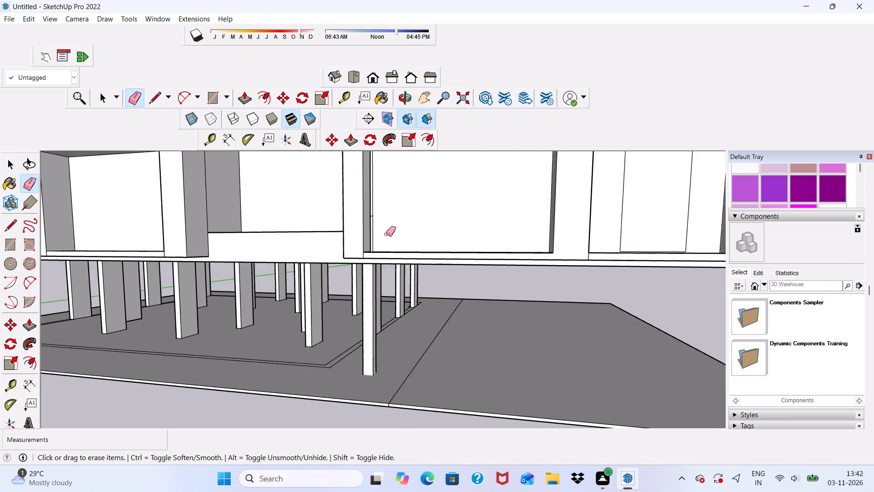
pyautogui.scroll(-3, 386, 234)
pyautogui.moveTo(366, 257); pyautogui.dragTo(330, 279, button='middle')
pyautogui.scroll(5, 330, 246)
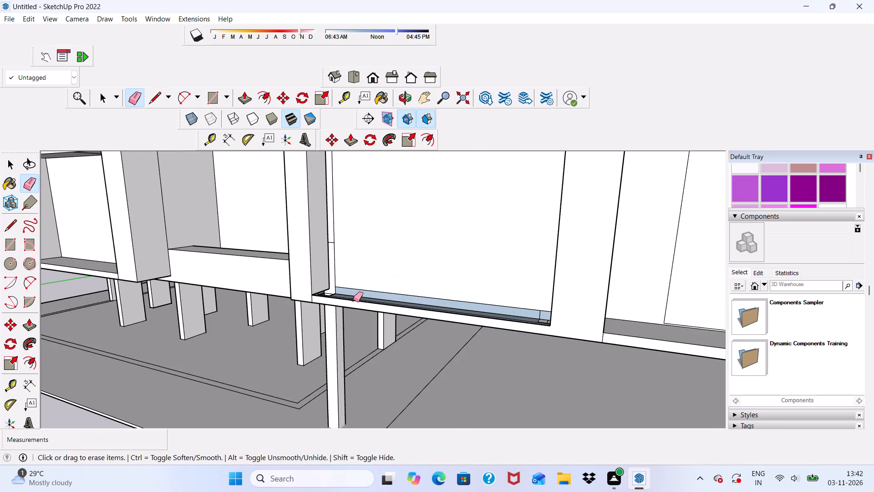
pyautogui.press('x')
pyautogui.press('space')
pyautogui.scroll(12, 373, 292)
pyautogui.click(387, 303)
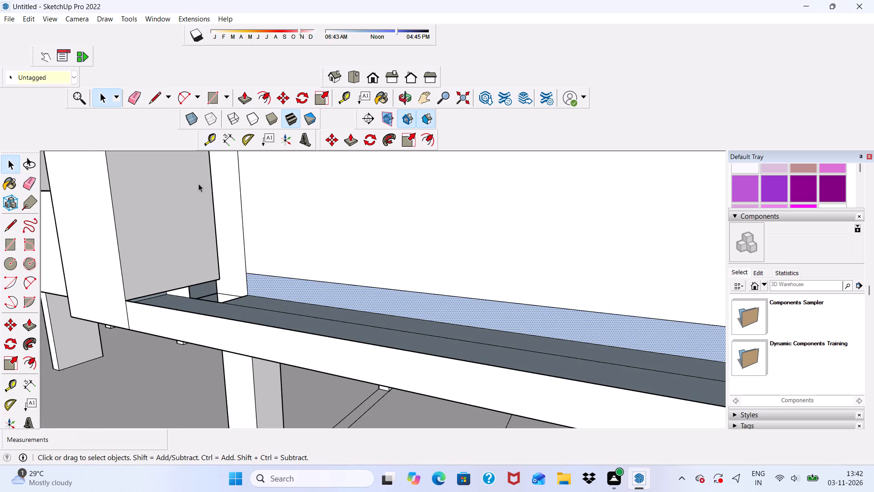
pyautogui.click(246, 100)
pyautogui.scroll(2, 390, 264)
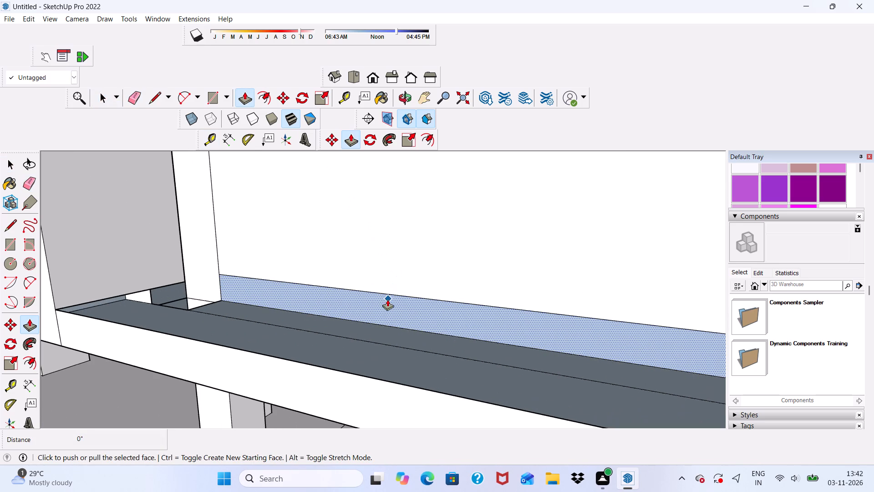
pyautogui.click(387, 299)
pyautogui.scroll(-5, 347, 315)
pyautogui.scroll(2, 310, 363)
pyautogui.click(309, 363)
# Push/Pull the end face of the gap along the bottom of the recess by about 14' 5 1/8" to fill it.
pyautogui.scroll(1, 223, 339)
pyautogui.moveTo(223, 339); pyautogui.dragTo(225, 301, button='middle')
pyautogui.scroll(1, 215, 295)
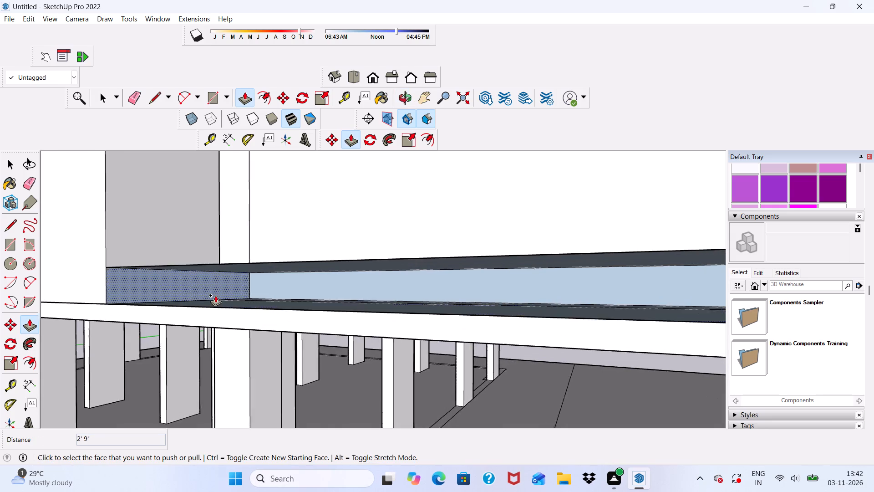
pyautogui.scroll(3, 215, 295)
pyautogui.click(207, 277)
pyautogui.scroll(-4, 386, 292)
pyautogui.scroll(-5, 331, 258)
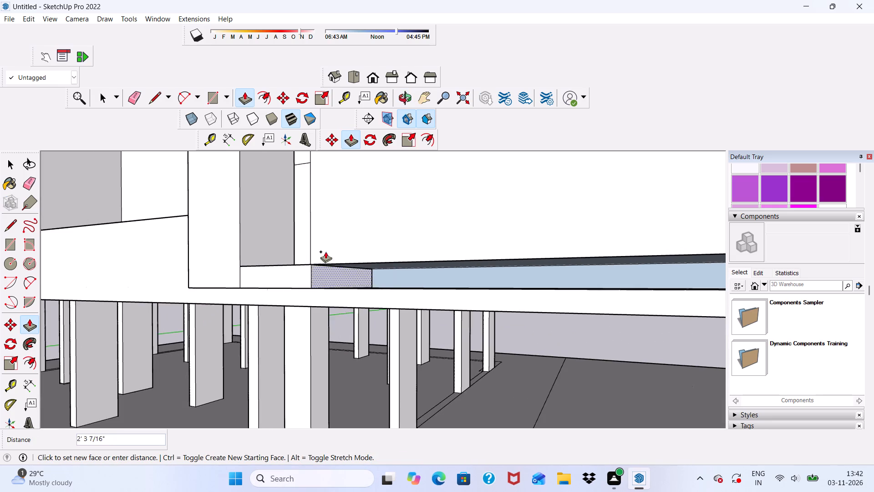
pyautogui.scroll(-11, 298, 256)
pyautogui.scroll(6, 541, 222)
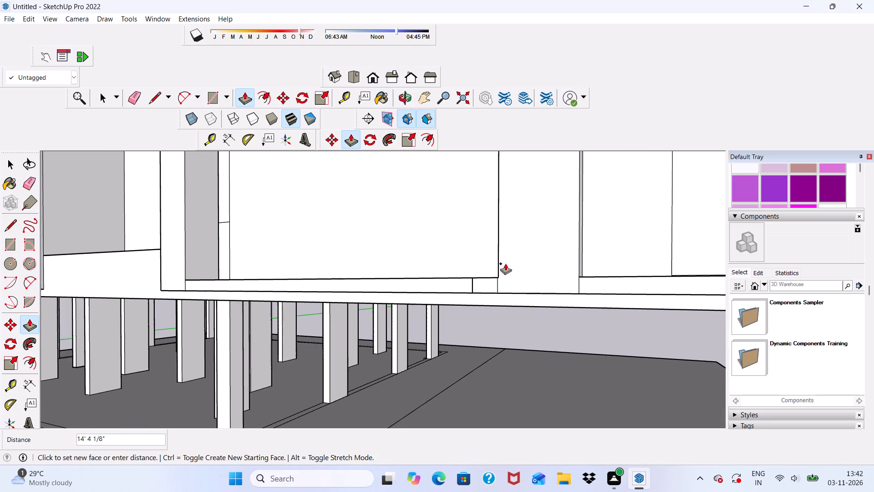
pyautogui.scroll(4, 493, 268)
pyautogui.click(503, 261)
# Erase the leftover seam lines on the recess floor and the short vertical line on its front edge.
pyautogui.scroll(-2, 502, 270)
pyautogui.moveTo(510, 277); pyautogui.dragTo(528, 319, button='middle')
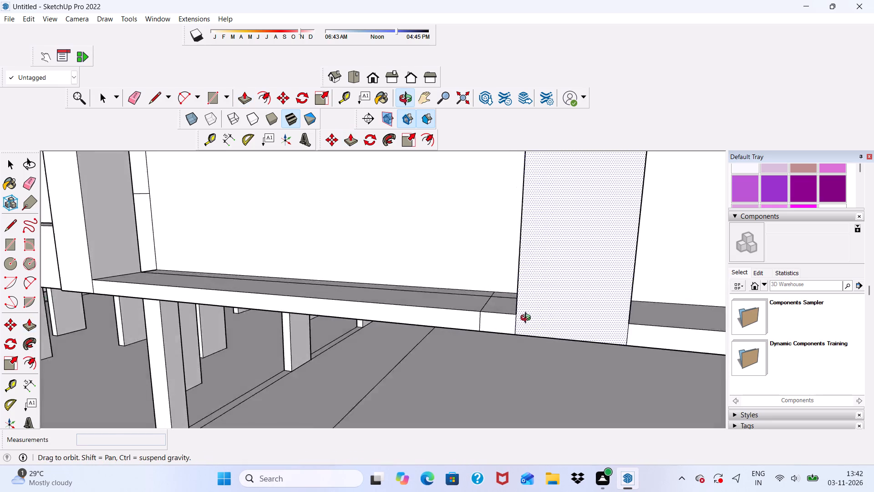
pyautogui.moveTo(528, 319); pyautogui.dragTo(528, 338, button='middle')
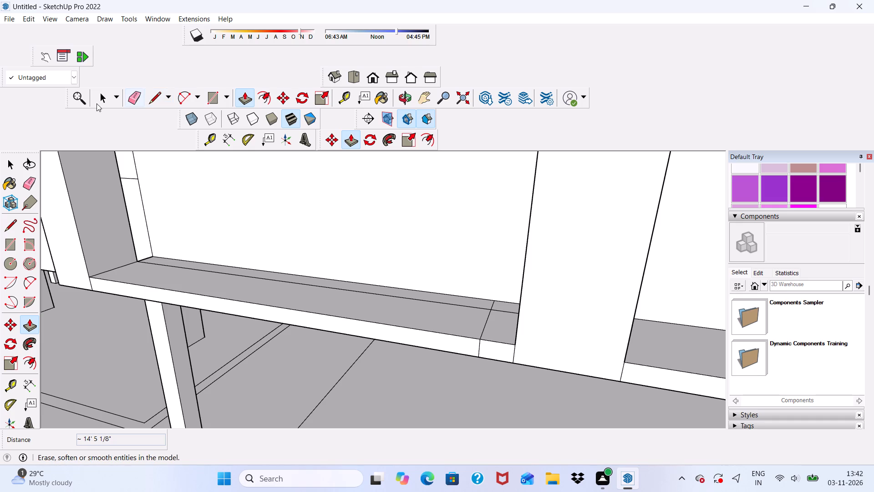
pyautogui.click(129, 96)
pyautogui.scroll(3, 226, 256)
pyautogui.moveTo(229, 276); pyautogui.dragTo(231, 281)
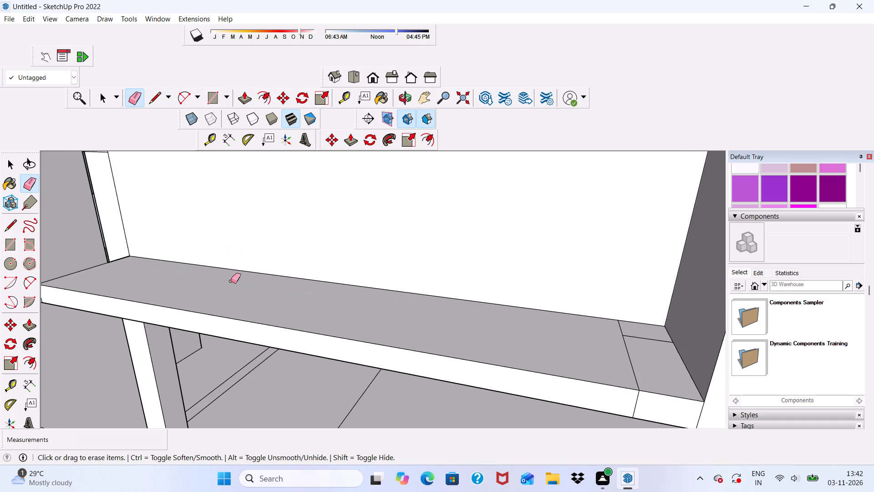
pyautogui.scroll(-3, 231, 281)
pyautogui.moveTo(414, 322); pyautogui.dragTo(491, 325, button='middle')
pyautogui.scroll(4, 519, 327)
pyautogui.moveTo(524, 309); pyautogui.dragTo(508, 279)
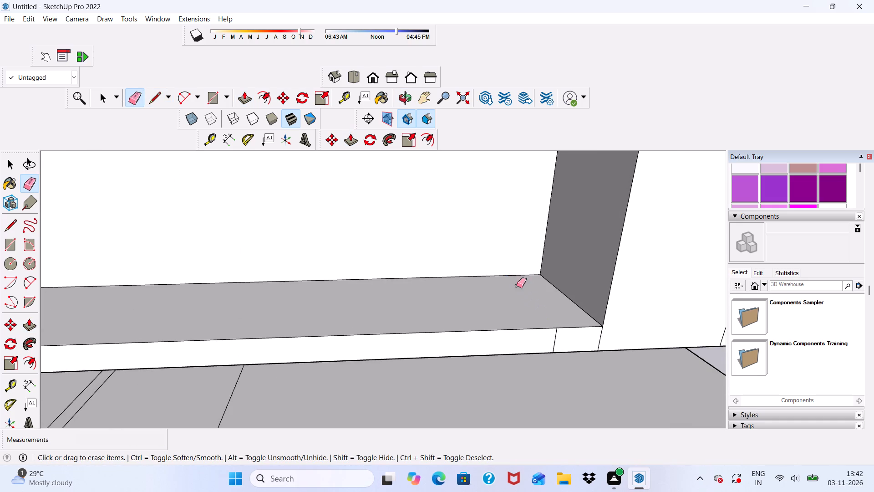
pyautogui.moveTo(554, 338); pyautogui.dragTo(562, 335)
# Push/Pull the narrow vertical strip face beside the recess's side wall by 9".
pyautogui.scroll(-8, 500, 271)
pyautogui.moveTo(507, 277); pyautogui.dragTo(493, 287, button='middle')
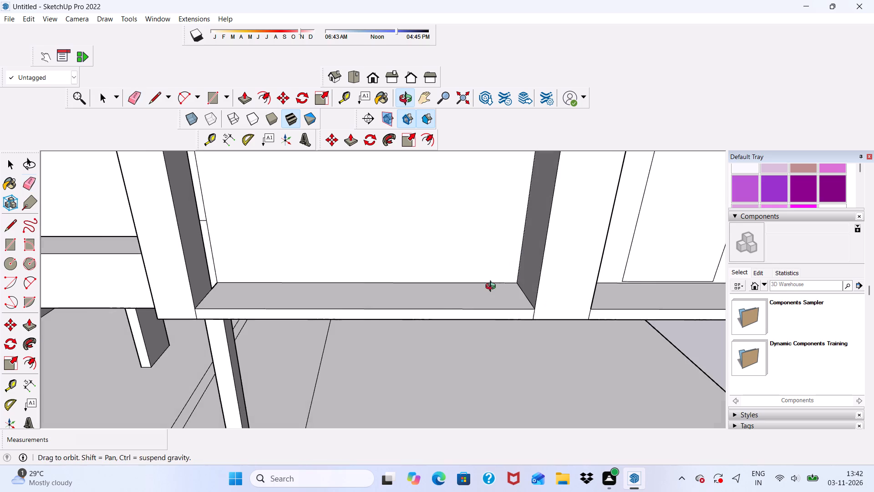
pyautogui.moveTo(493, 287); pyautogui.dragTo(485, 287, button='middle')
pyautogui.scroll(6, 291, 252)
pyautogui.scroll(5, 173, 297)
pyautogui.moveTo(148, 298); pyautogui.dragTo(259, 294, button='middle')
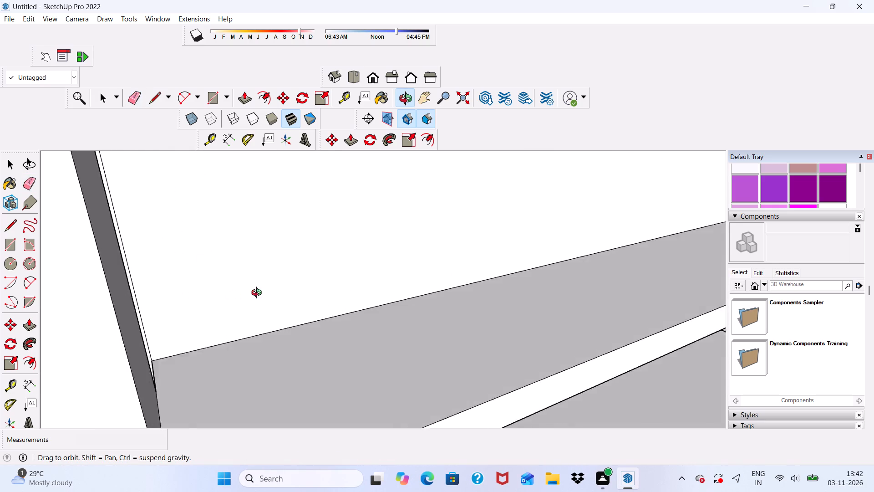
pyautogui.moveTo(259, 294); pyautogui.dragTo(225, 303, button='middle')
pyautogui.press('space')
pyautogui.scroll(5, 141, 325)
pyautogui.click(126, 303)
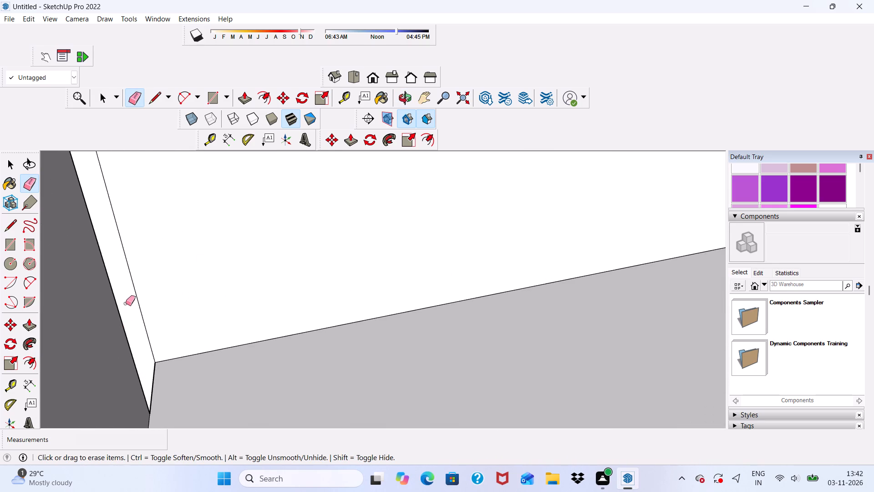
pyautogui.press('space')
pyautogui.click(126, 303)
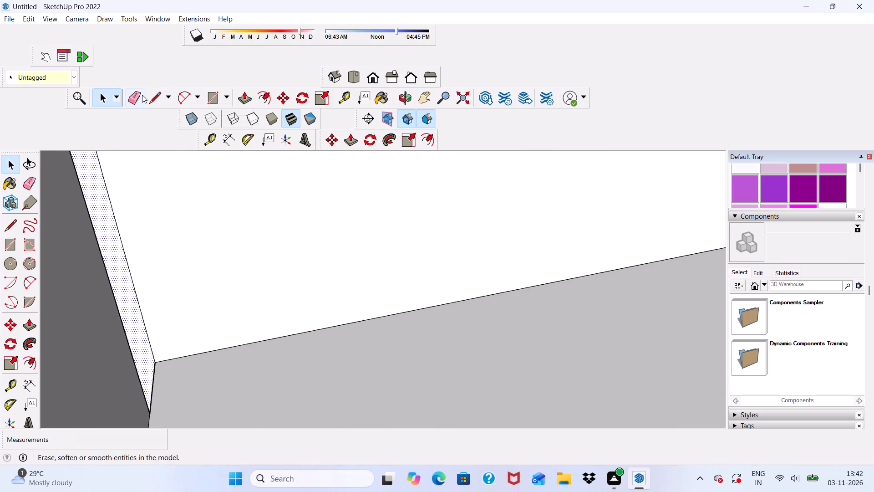
pyautogui.click(240, 96)
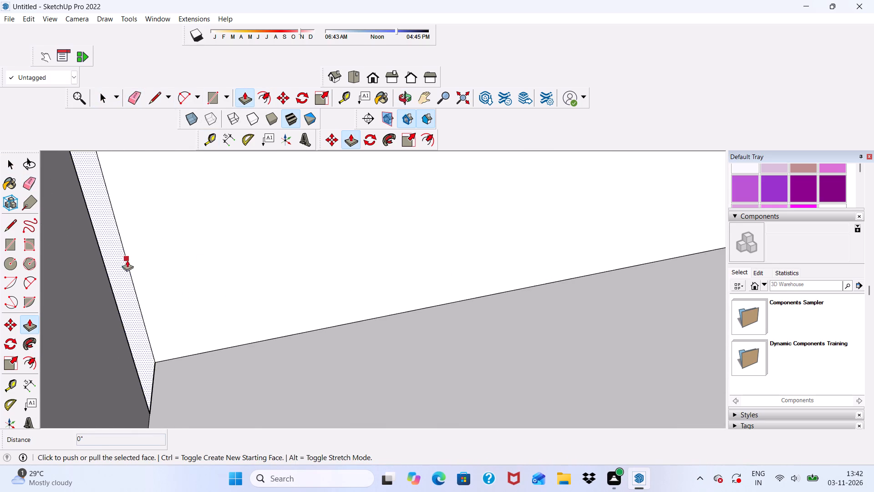
pyautogui.click(119, 270)
pyautogui.scroll(-1, 115, 313)
pyautogui.click(116, 315)
# Erase the vertical seam line on the lower part of the recess's side wall.
pyautogui.scroll(-4, 101, 279)
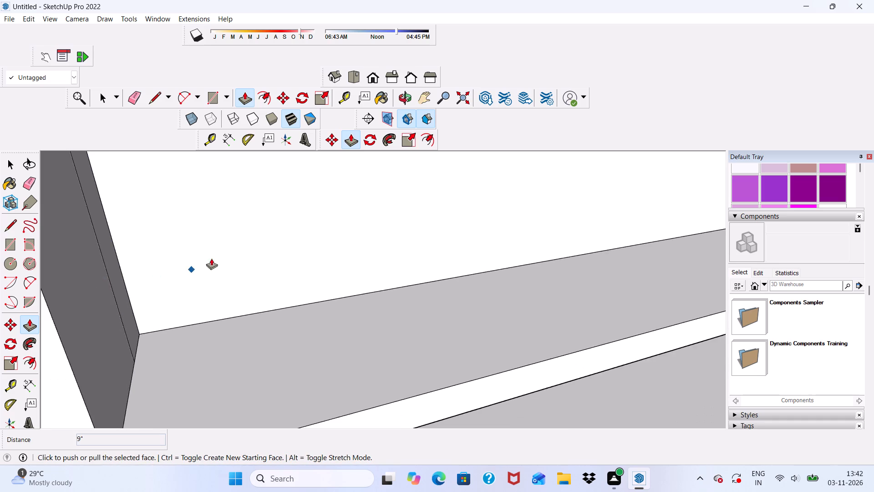
pyautogui.scroll(-7, 211, 258)
pyautogui.click(133, 94)
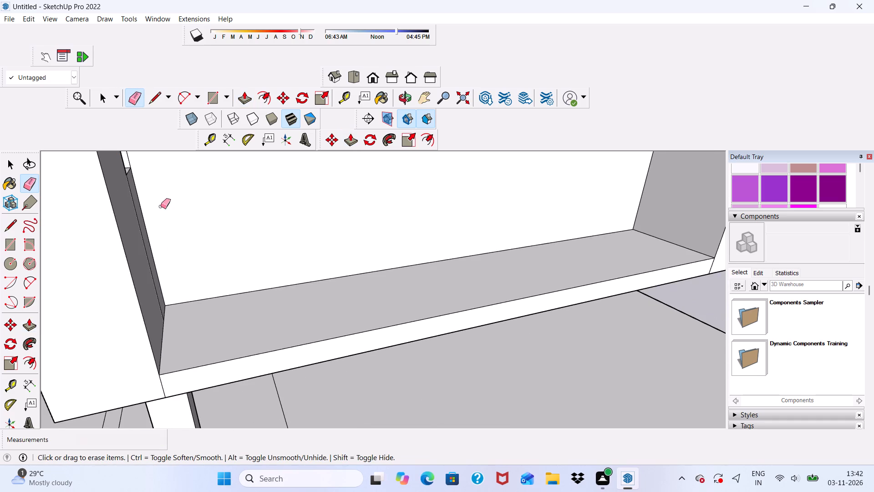
pyautogui.click(145, 247)
pyautogui.scroll(-4, 148, 239)
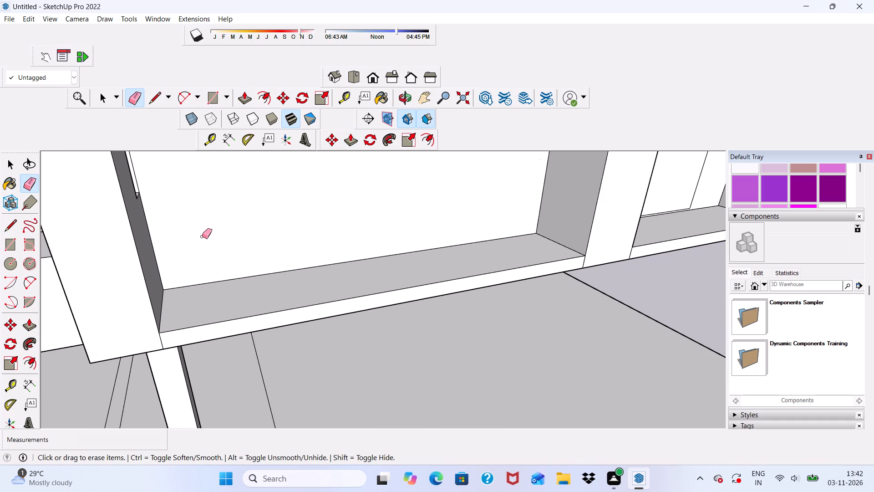
# Push/Pull the small end face of the groove in the lowest recess's side wall by 6' 5 3/16" to fill it.
pyautogui.scroll(-3, 243, 238)
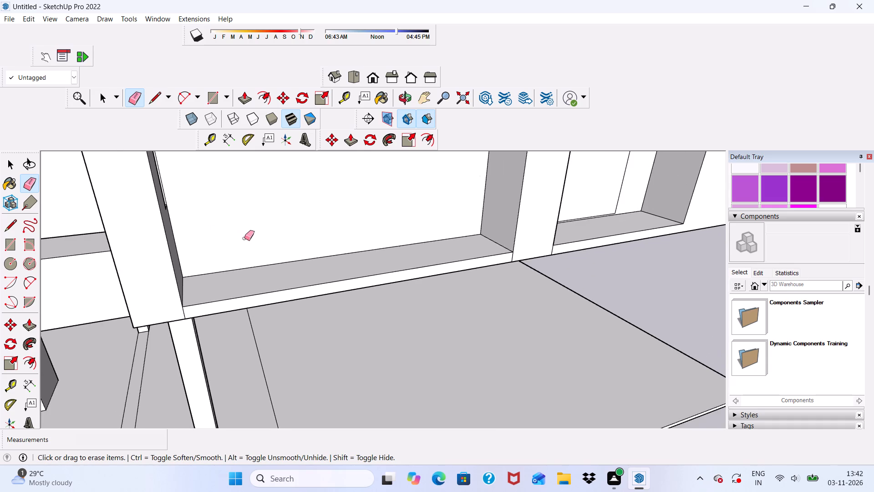
pyautogui.moveTo(244, 238); pyautogui.dragTo(153, 266, button='middle')
pyautogui.scroll(-5, 171, 260)
pyautogui.scroll(3, 170, 184)
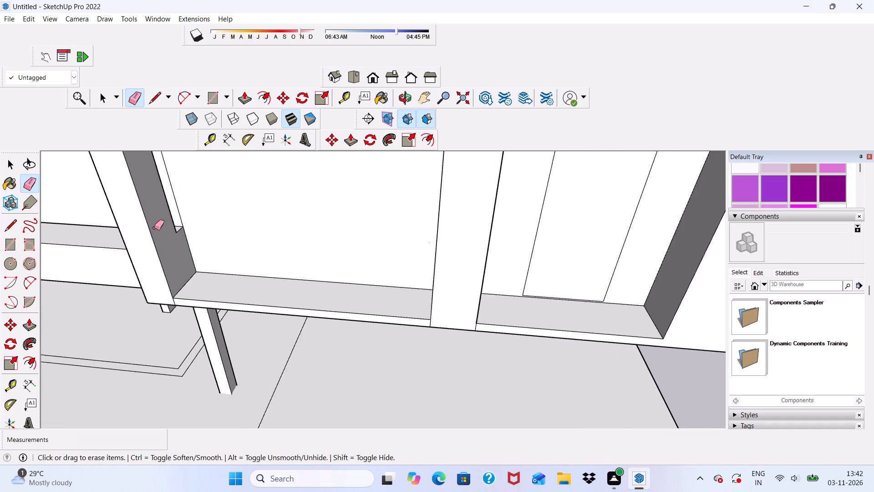
pyautogui.scroll(-2, 150, 235)
pyautogui.moveTo(159, 238); pyautogui.dragTo(103, 238, button='middle')
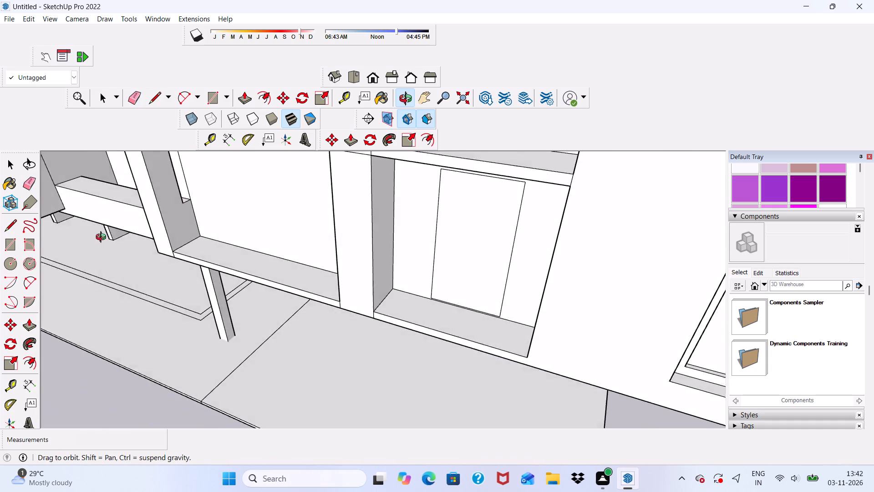
pyautogui.moveTo(103, 238); pyautogui.dragTo(86, 277, button='middle')
pyautogui.press('space')
pyautogui.scroll(17, 176, 188)
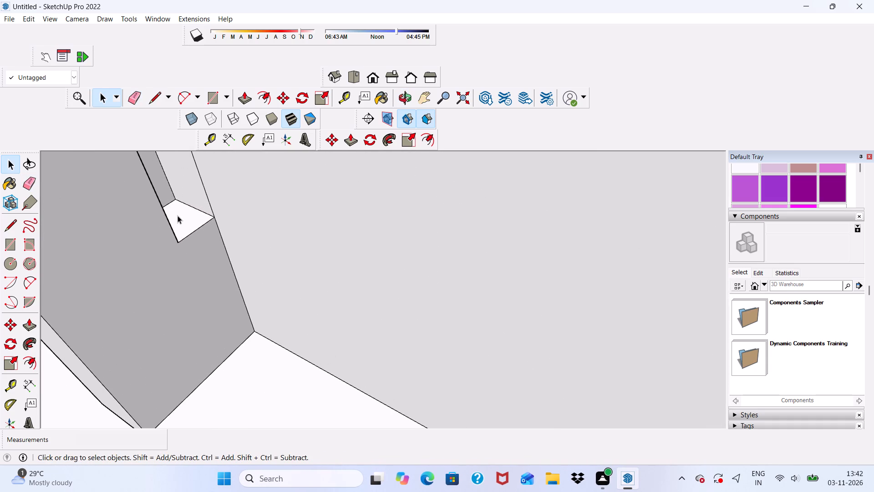
pyautogui.click(179, 215)
pyautogui.click(250, 94)
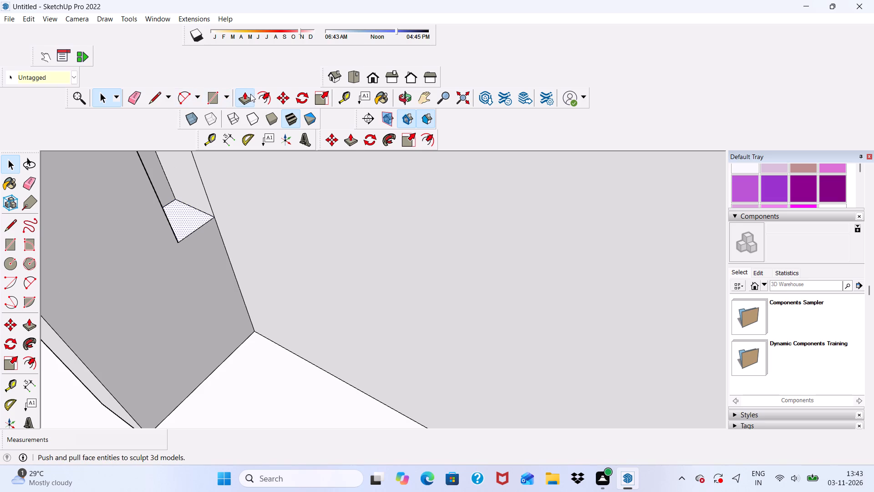
pyautogui.click(205, 215)
pyautogui.scroll(-14, 189, 179)
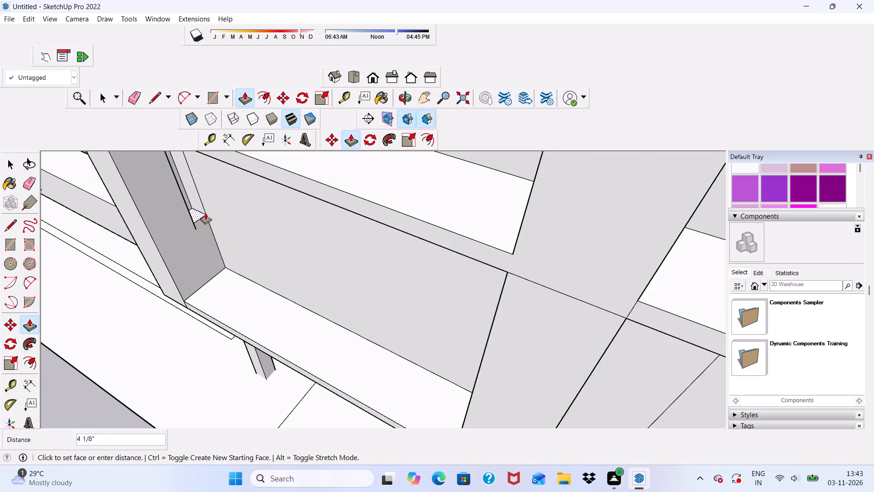
pyautogui.scroll(-8, 205, 213)
pyautogui.scroll(11, 186, 152)
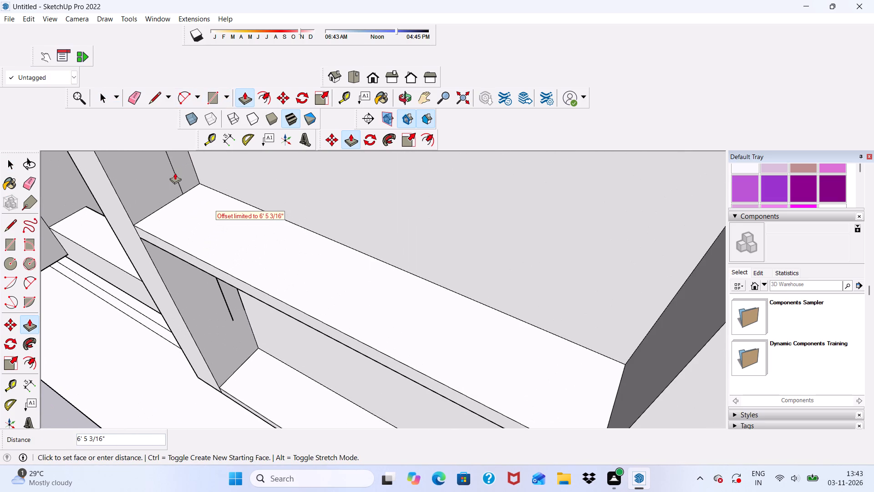
pyautogui.click(175, 169)
# Erase the vertical seam line on the lowest recess's side wall.
pyautogui.moveTo(192, 207); pyautogui.dragTo(186, 87, button='middle')
pyautogui.scroll(2, 222, 206)
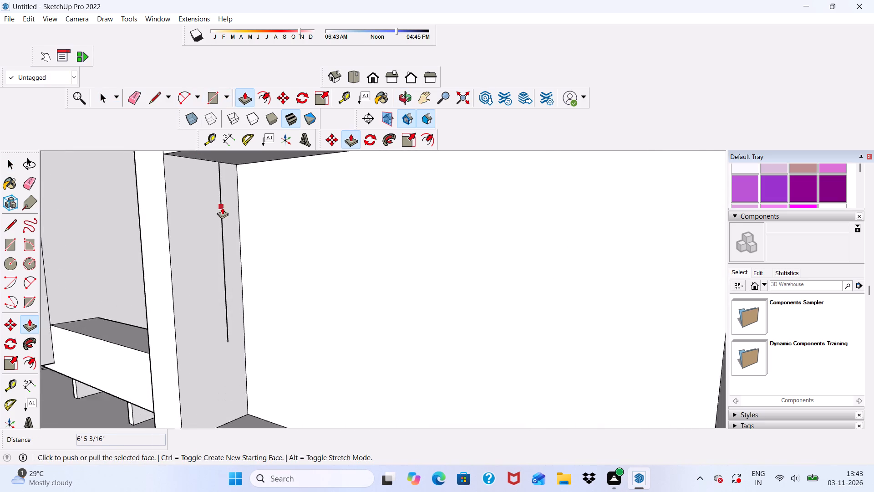
pyautogui.scroll(9, 222, 207)
pyautogui.click(137, 96)
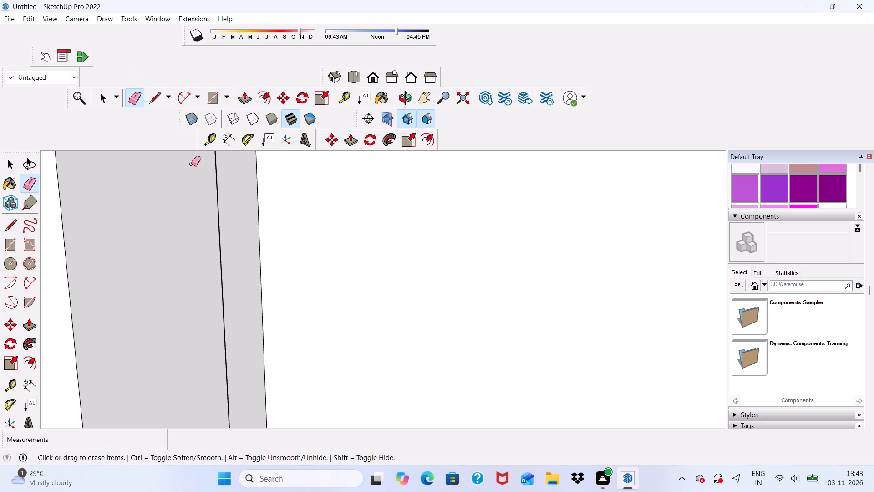
pyautogui.moveTo(193, 164); pyautogui.dragTo(222, 181)
pyautogui.click(222, 181)
pyautogui.scroll(-16, 170, 171)
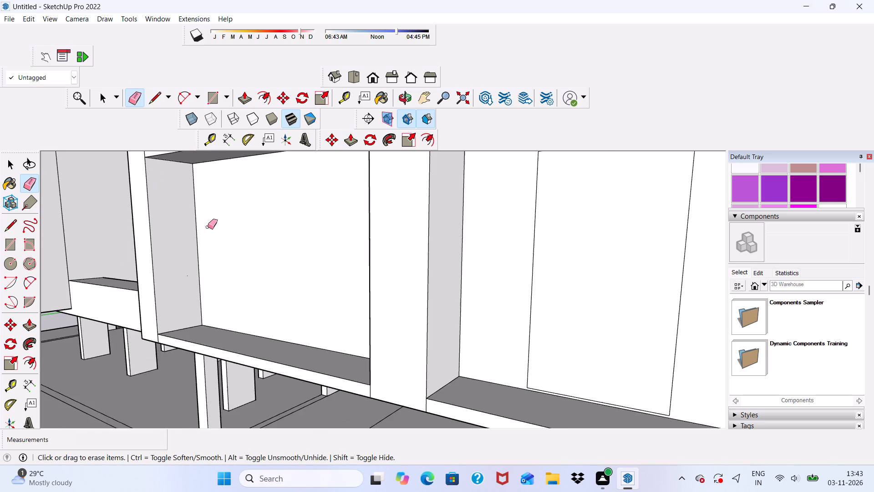
pyautogui.scroll(-8, 208, 227)
# Erase the vertical seam lines on the side walls of the recesses on the floors above.
pyautogui.moveTo(207, 214); pyautogui.dragTo(251, 293, button='middle')
pyautogui.scroll(7, 206, 250)
pyautogui.moveTo(194, 252); pyautogui.dragTo(193, 254)
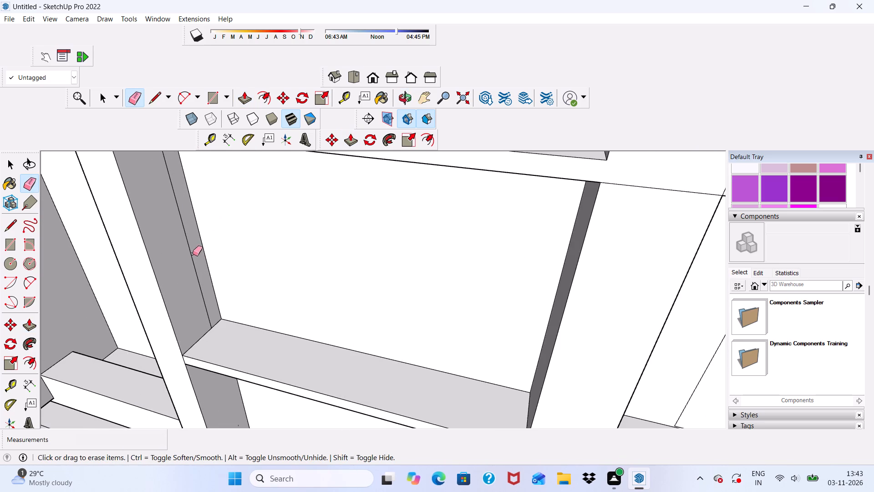
pyautogui.moveTo(193, 254); pyautogui.dragTo(188, 259)
pyautogui.scroll(-13, 197, 266)
pyautogui.scroll(7, 203, 184)
pyautogui.click(173, 197)
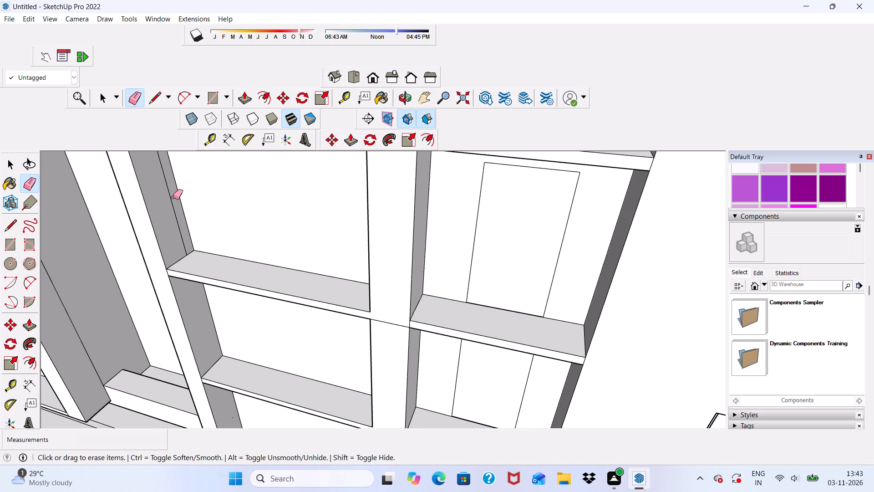
# Examine the facade's stacked recesses, door outlines and windows from several angles.
pyautogui.scroll(-14, 153, 201)
pyautogui.scroll(6, 188, 152)
pyautogui.scroll(-5, 192, 175)
pyautogui.moveTo(229, 232); pyautogui.dragTo(317, 207, button='middle')
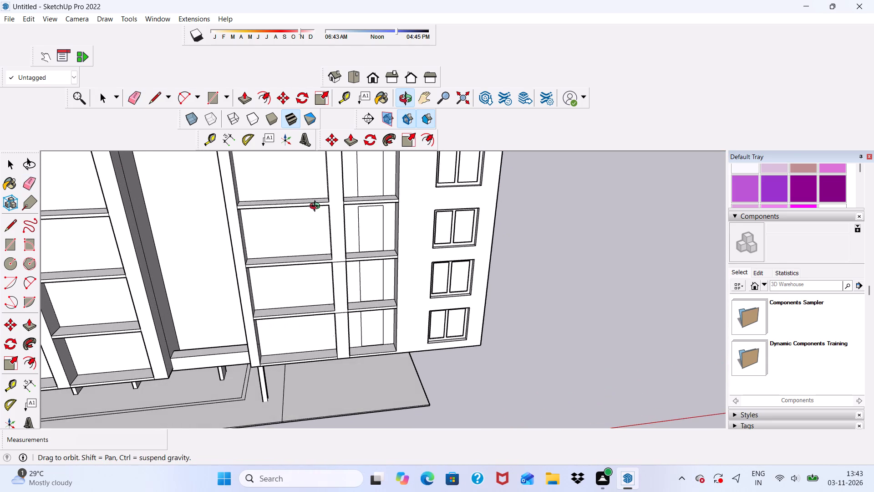
pyautogui.moveTo(317, 207); pyautogui.dragTo(317, 208, button='middle')
pyautogui.scroll(-3, 372, 200)
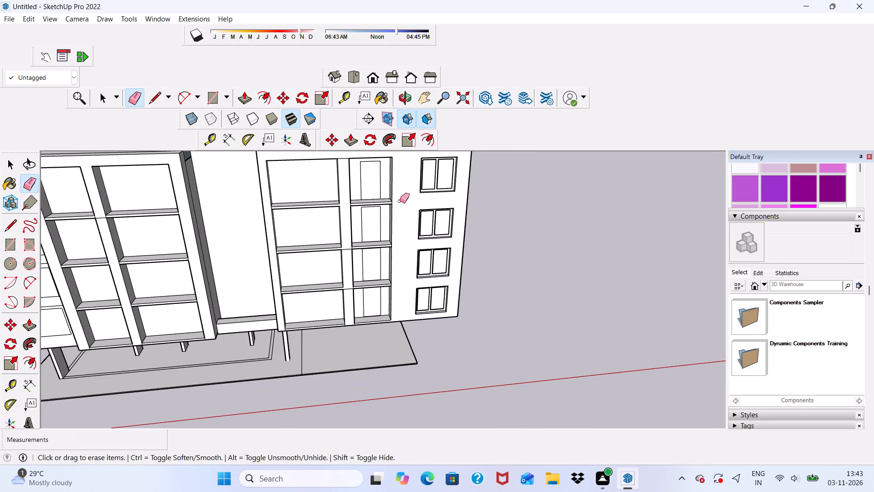
pyautogui.press('space')
pyautogui.scroll(5, 356, 182)
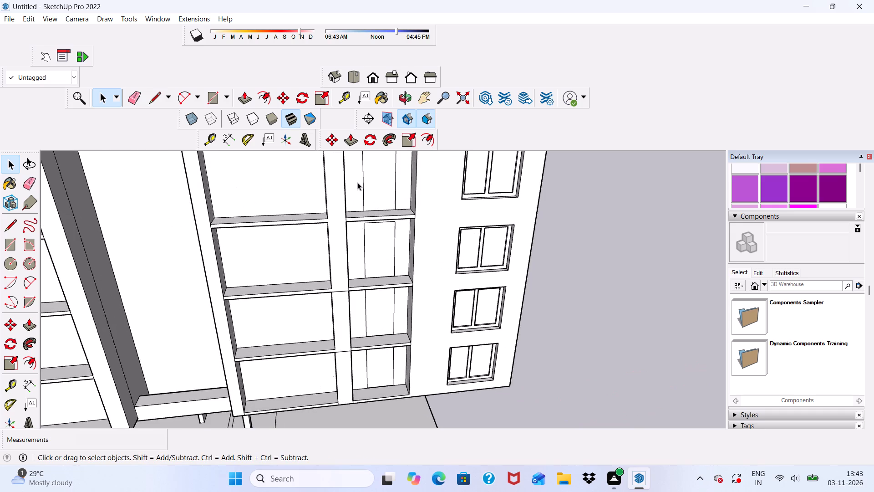
pyautogui.moveTo(366, 182); pyautogui.dragTo(338, 195, button='middle')
pyautogui.scroll(1, 352, 198)
pyautogui.scroll(-1, 289, 196)
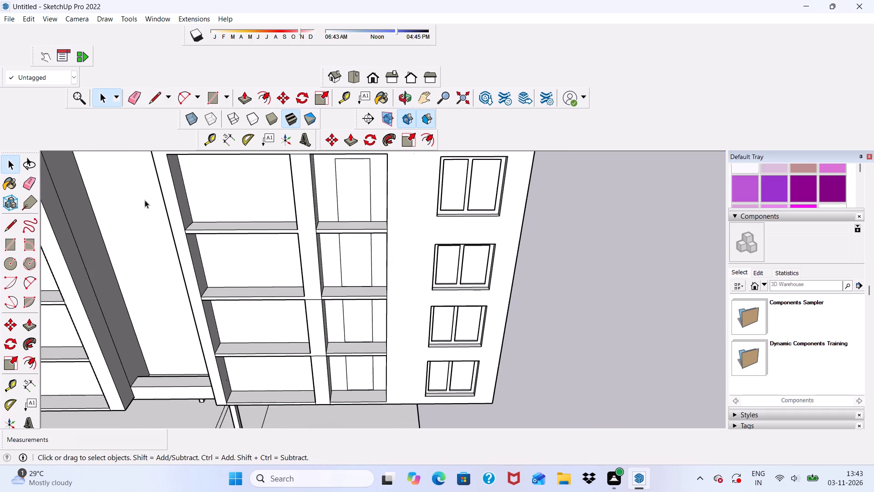
pyautogui.scroll(-4, 130, 143)
pyautogui.moveTo(239, 197); pyautogui.dragTo(248, 228, button='middle')
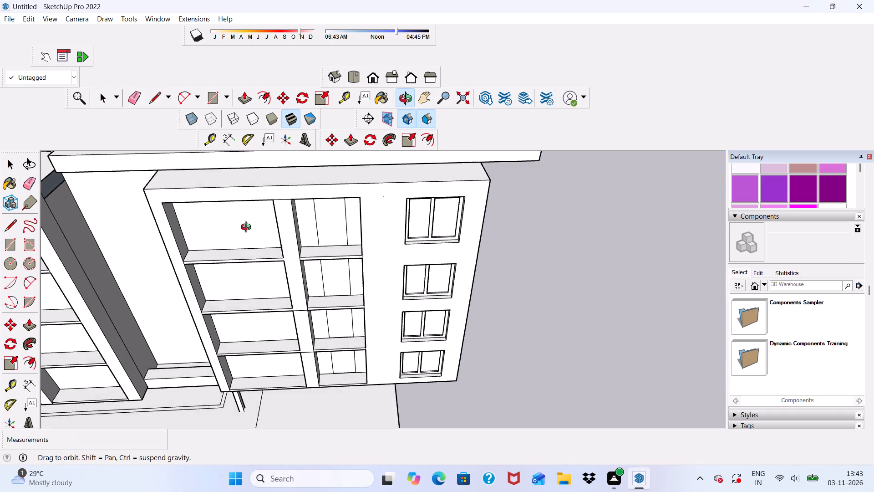
pyautogui.moveTo(248, 228); pyautogui.dragTo(236, 188, button='middle')
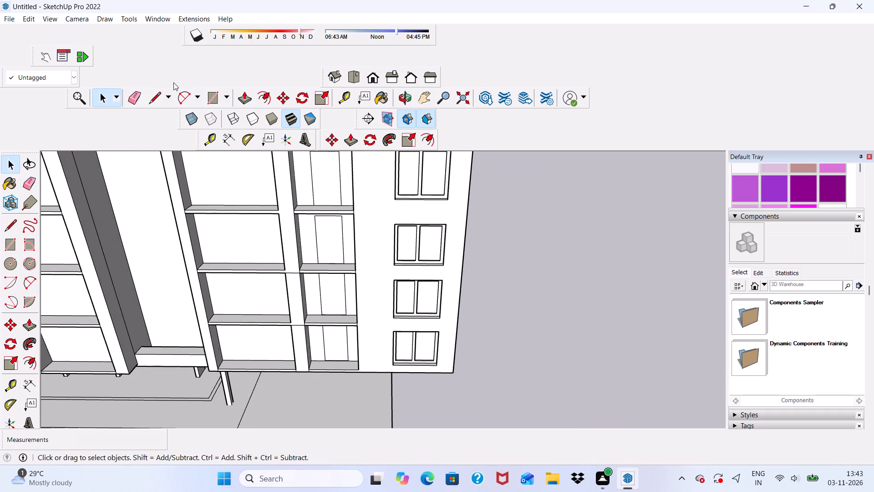
# Offset the top-floor door outline inward by 3" to form its frame.
pyautogui.click(350, 96)
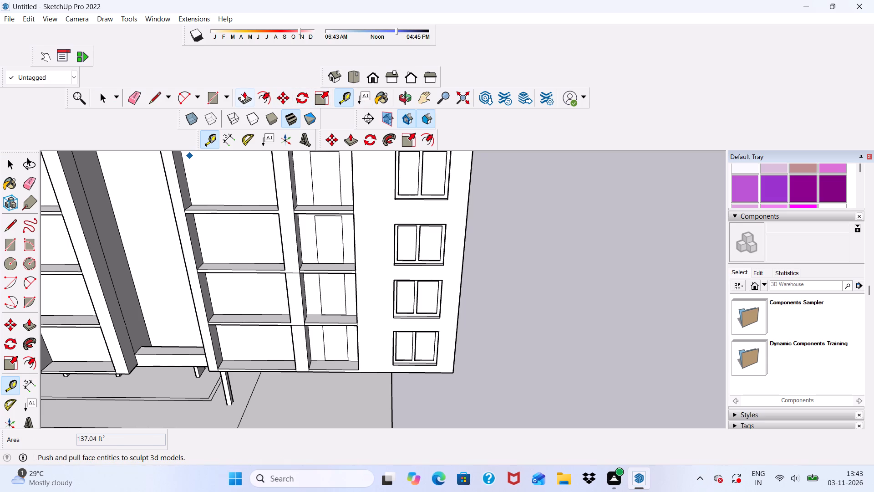
pyautogui.click(266, 95)
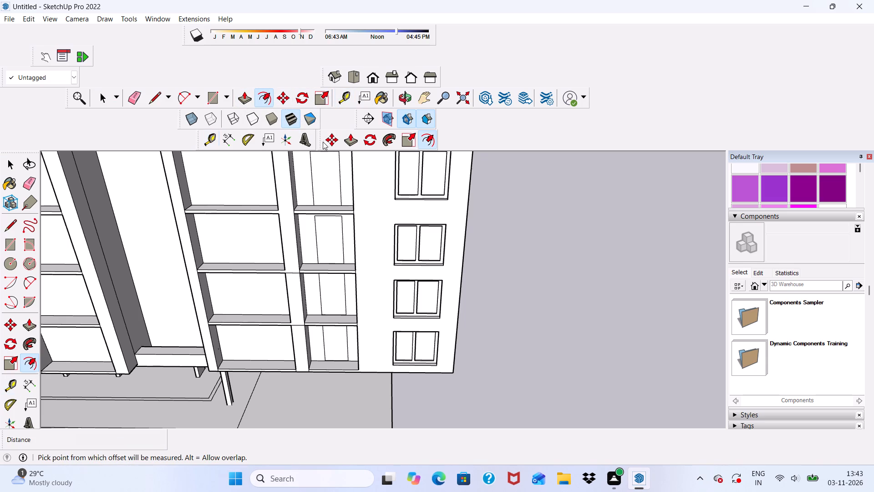
pyautogui.scroll(6, 338, 180)
pyautogui.click(307, 174)
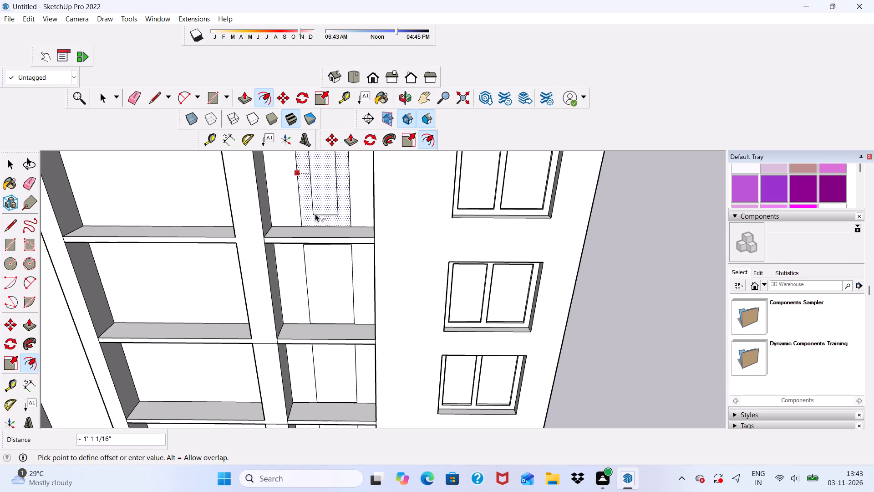
pyautogui.press('3')
pyautogui.hotkey('shift', '"')
pyautogui.press('Return')
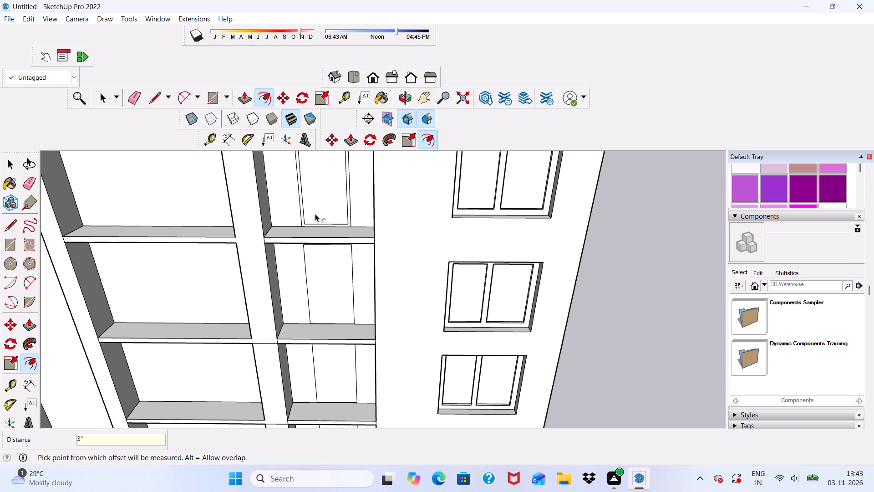
# Offset the door outline one floor below the top inward by 3".
pyautogui.scroll(-3, 336, 246)
pyautogui.moveTo(321, 291); pyautogui.dragTo(320, 284, button='middle')
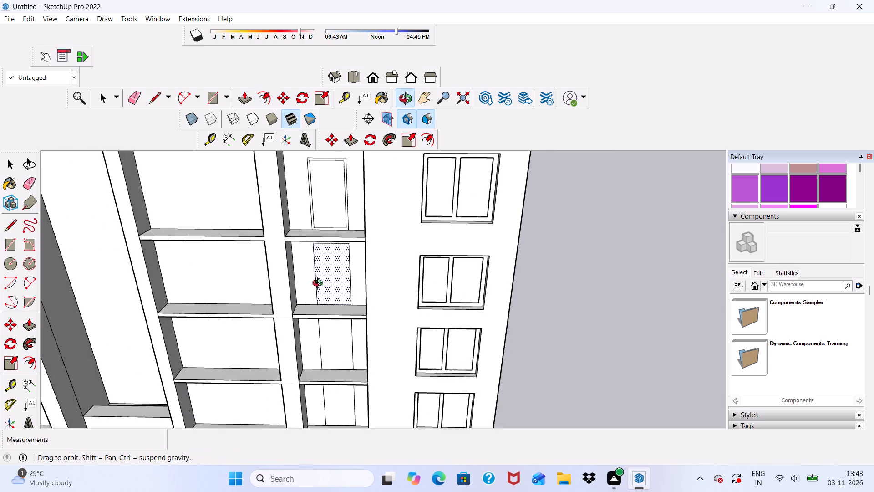
pyautogui.moveTo(320, 284); pyautogui.dragTo(321, 255, button='middle')
pyautogui.scroll(6, 326, 253)
pyautogui.click(326, 253)
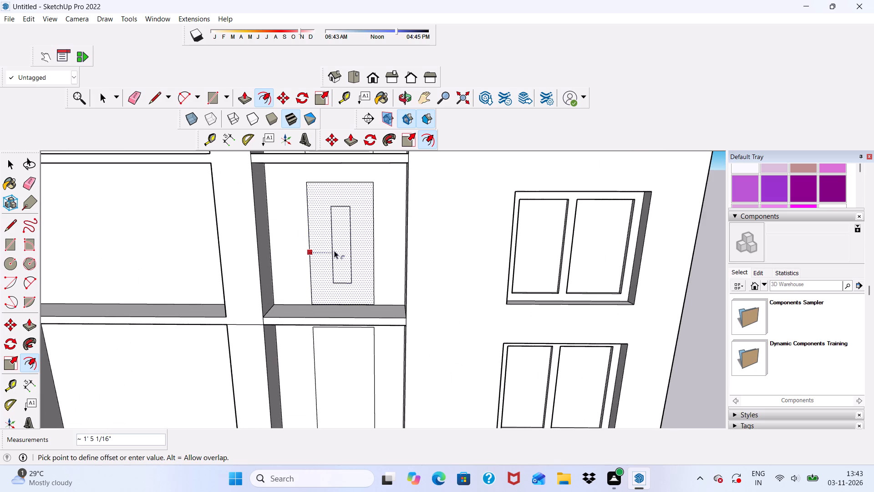
pyautogui.press('3')
pyautogui.hotkey('shift', '"')
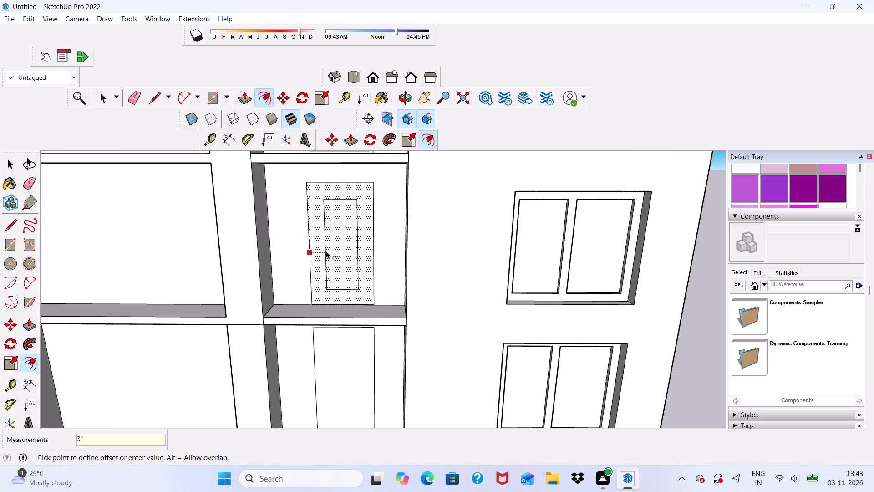
pyautogui.press('Return')
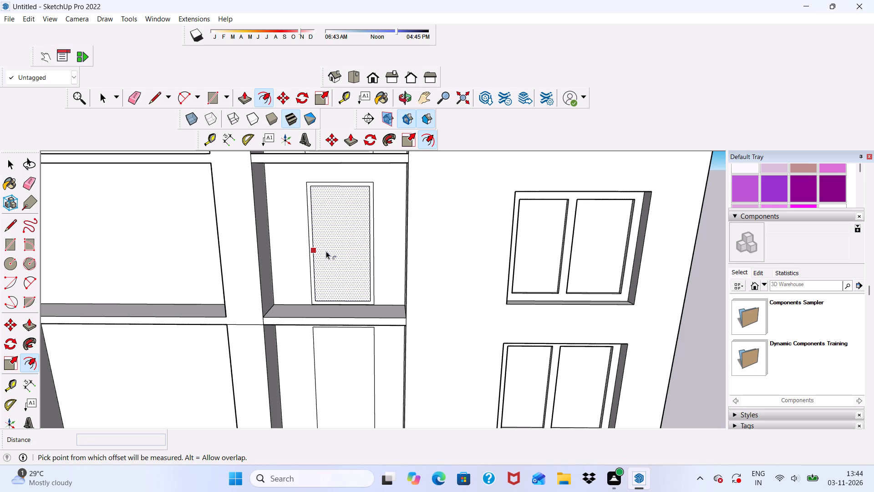
# Offset the door outline one floor above the lowest inward by 3".
pyautogui.scroll(-7, 374, 255)
pyautogui.moveTo(339, 345); pyautogui.dragTo(335, 329, button='middle')
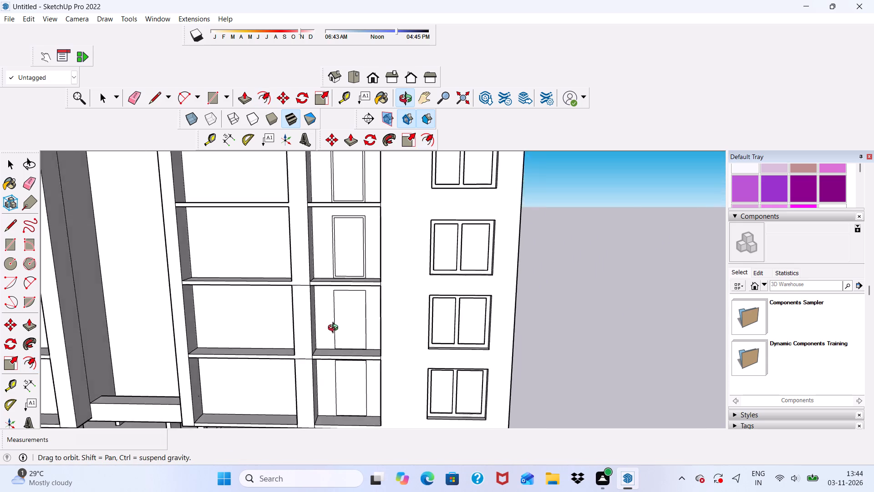
pyautogui.moveTo(335, 329); pyautogui.dragTo(319, 313, button='middle')
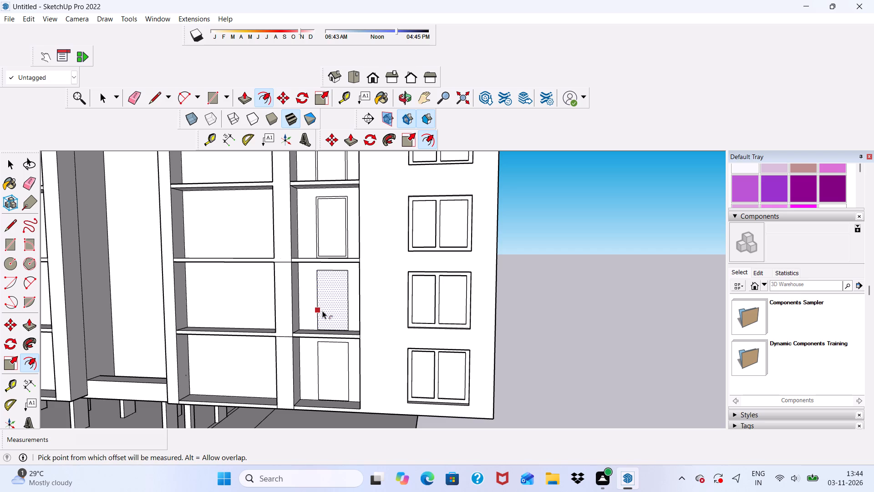
pyautogui.scroll(1, 362, 315)
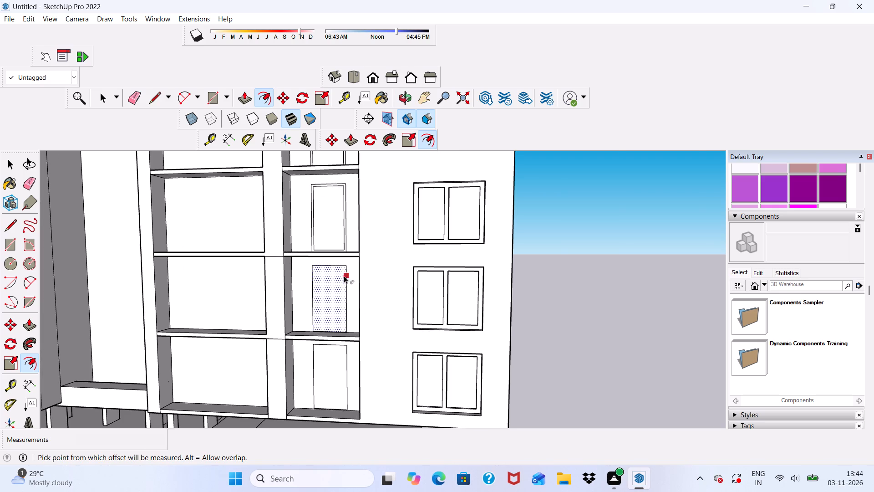
pyautogui.scroll(6, 344, 276)
pyautogui.click(297, 293)
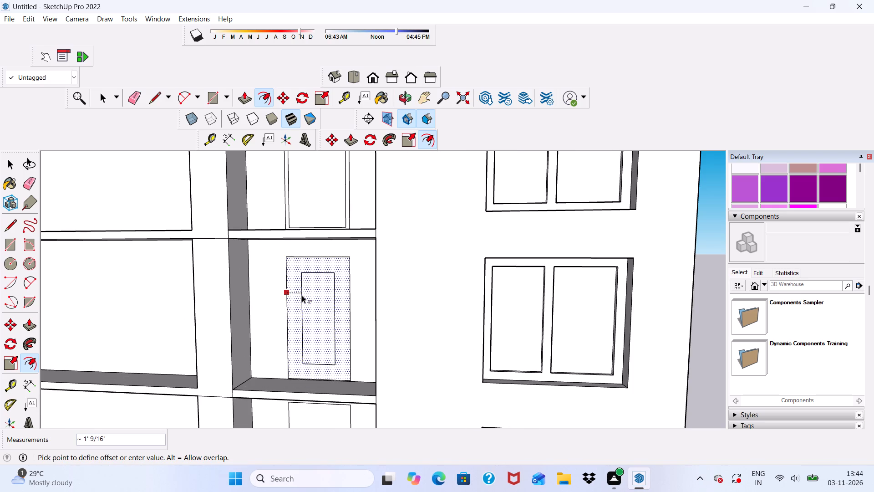
pyautogui.press('3')
pyautogui.hotkey('shift', '"')
pyautogui.press('Return')
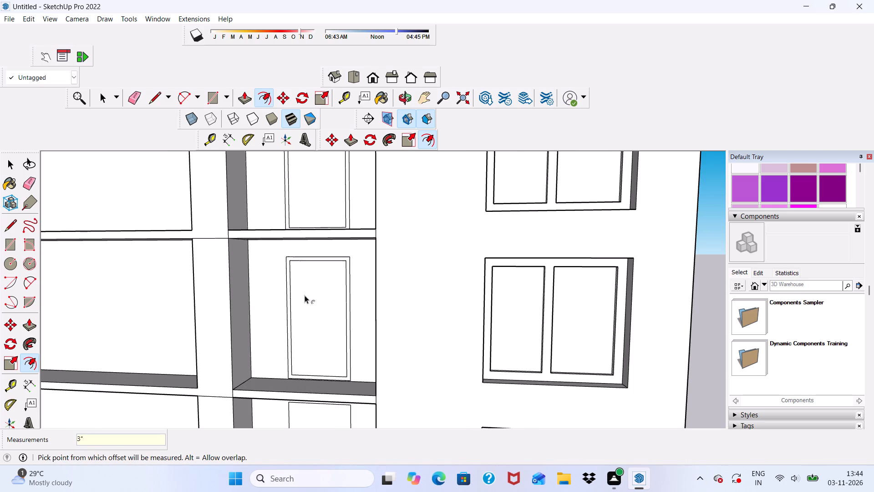
# Offset the lowest floor's door outline inward by 3".
pyautogui.scroll(-11, 359, 264)
pyautogui.scroll(5, 372, 338)
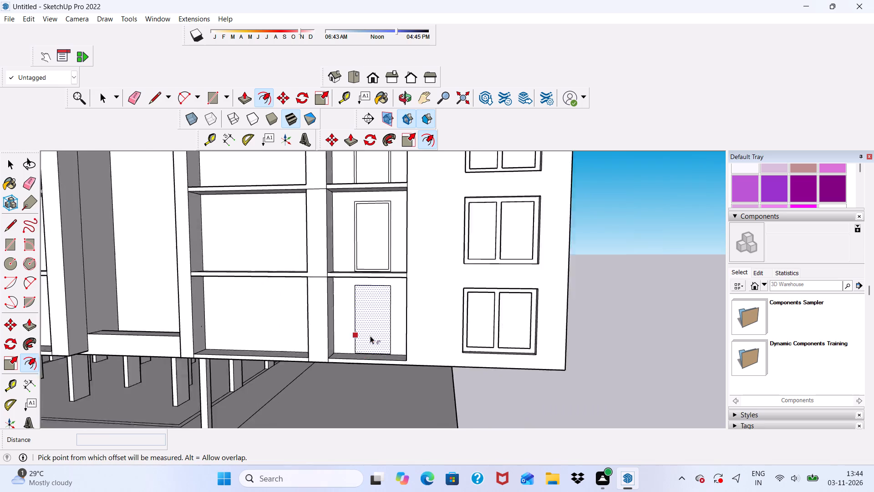
pyautogui.scroll(2, 370, 336)
pyautogui.click(361, 308)
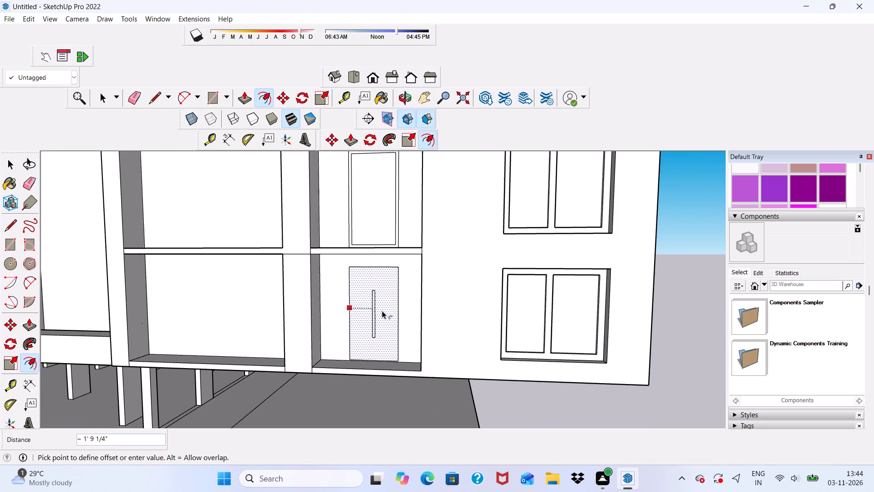
pyautogui.press('3')
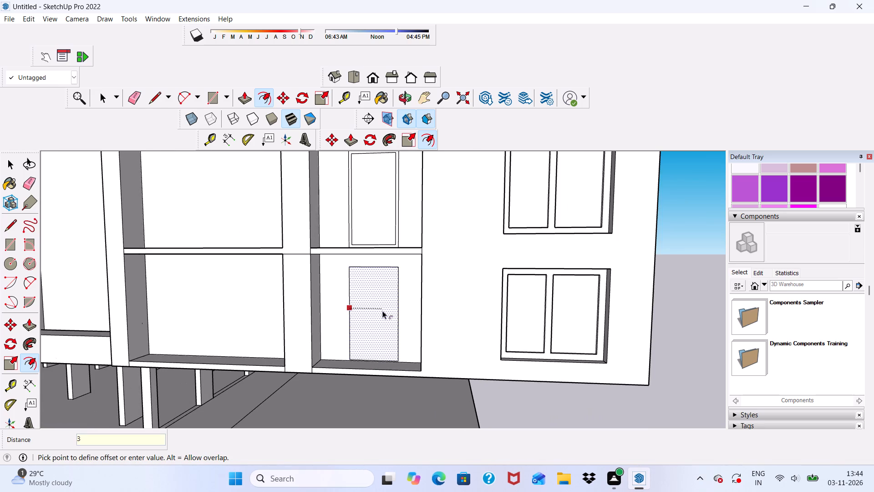
pyautogui.hotkey('shift', '"')
pyautogui.press('Return')
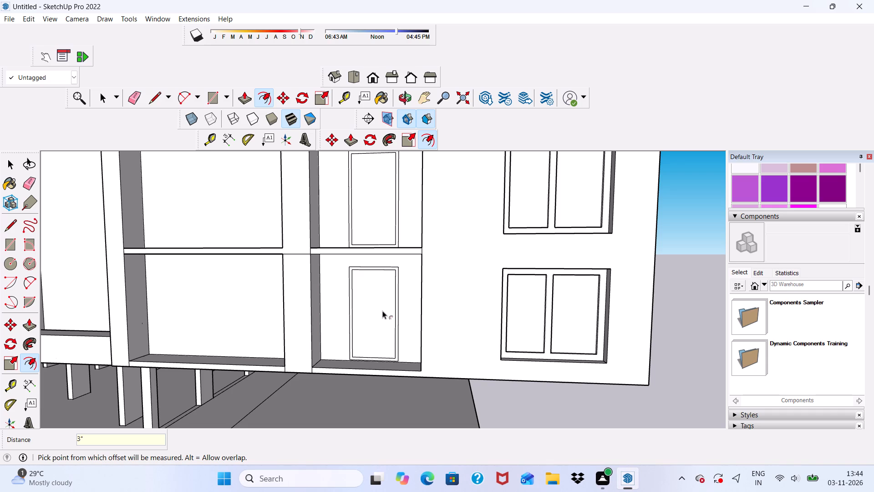
# Place a vertical guide through the centre of the lowest door's inner panel with the Tape Measure.
pyautogui.press('space')
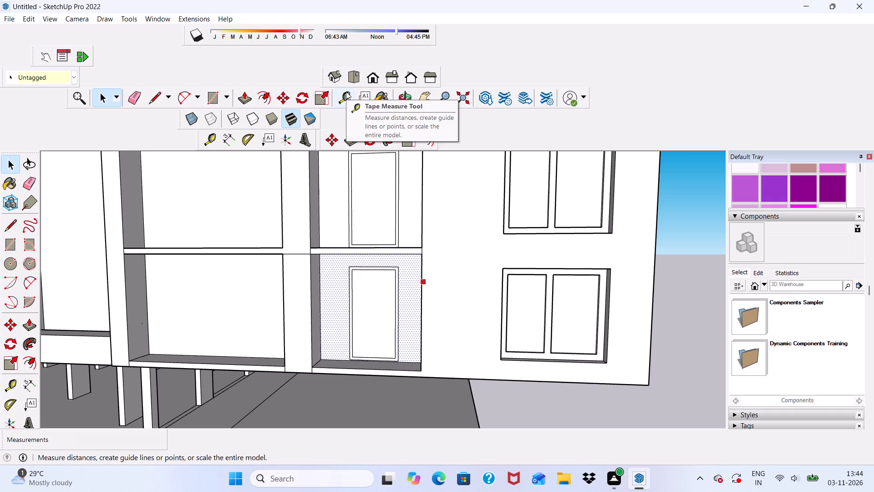
pyautogui.click(346, 92)
pyautogui.scroll(-1, 391, 303)
pyautogui.moveTo(390, 333); pyautogui.dragTo(457, 321, button='middle')
pyautogui.press('space')
pyautogui.scroll(5, 425, 290)
pyautogui.click(414, 278)
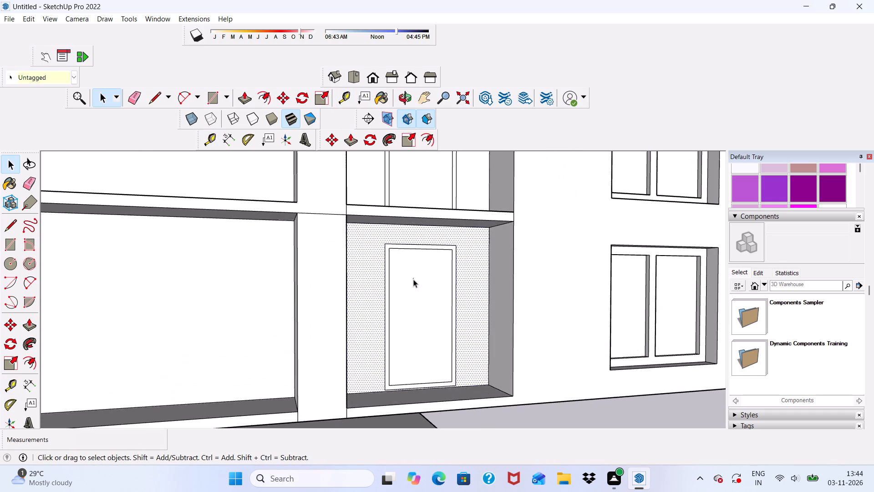
pyautogui.click(345, 94)
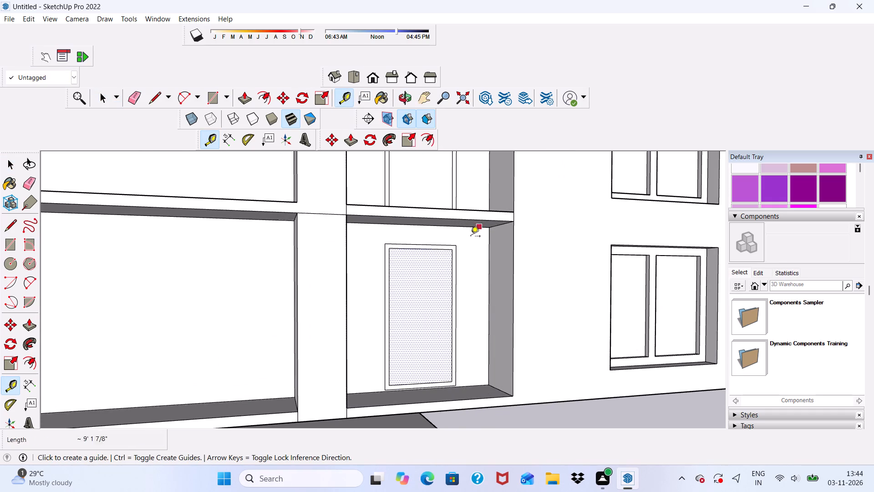
pyautogui.scroll(4, 429, 309)
pyautogui.click(454, 265)
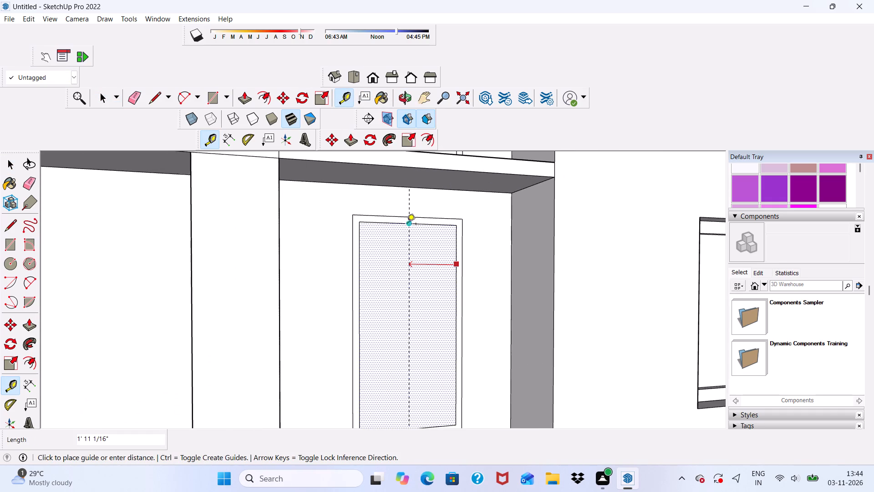
pyautogui.click(410, 221)
# Add a parallel vertical guide 3" to the right of the door's centre guide.
pyautogui.scroll(-6, 422, 261)
pyautogui.moveTo(435, 311); pyautogui.dragTo(423, 319, button='middle')
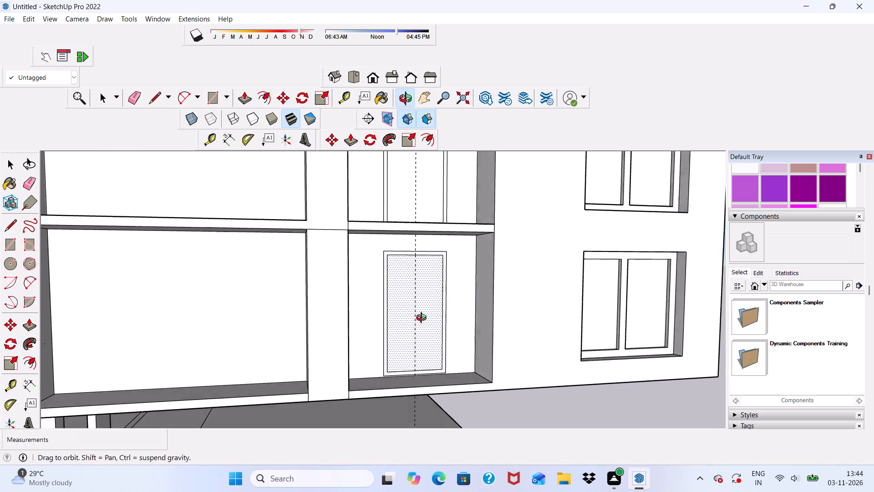
pyautogui.moveTo(423, 319); pyautogui.dragTo(412, 345, button='middle')
pyautogui.scroll(5, 410, 317)
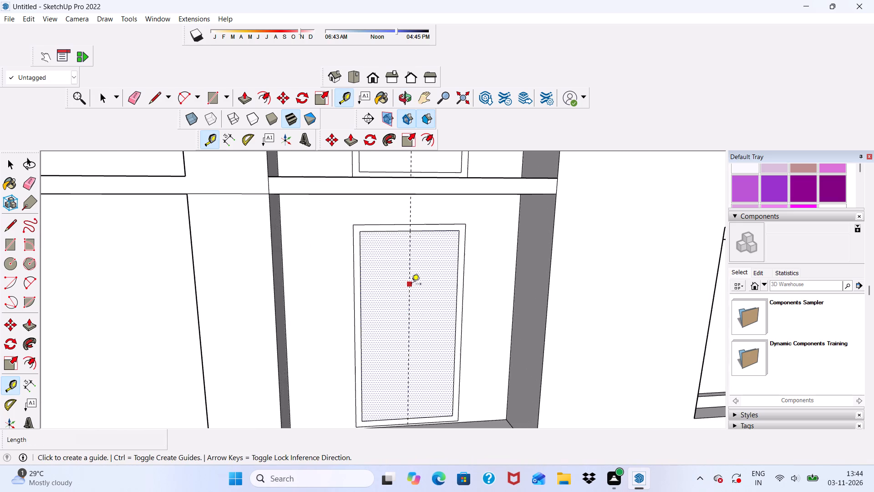
pyautogui.click(412, 285)
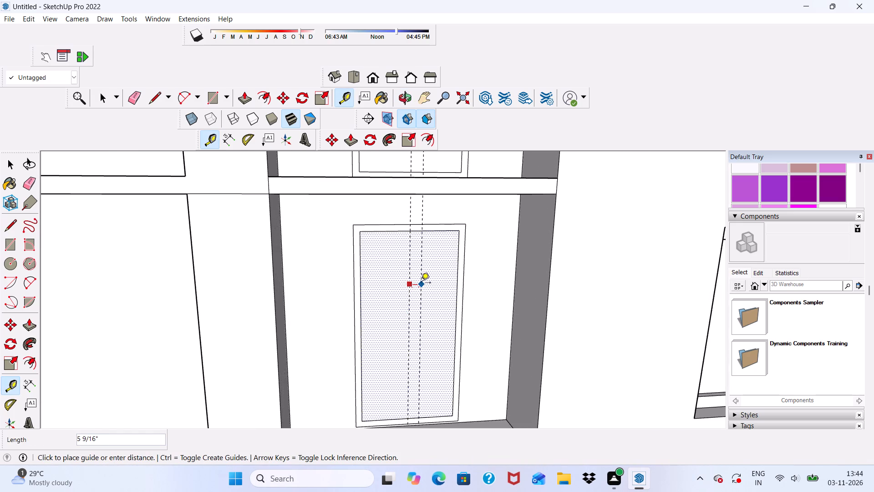
pyautogui.press('3')
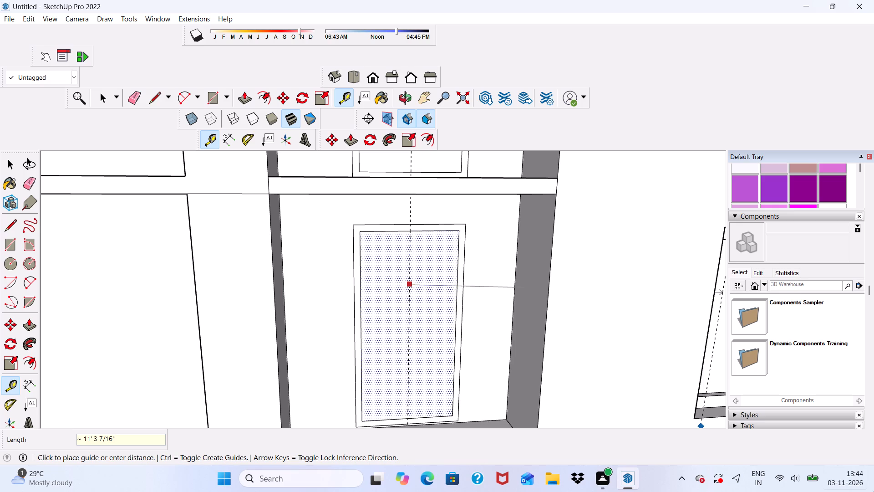
pyautogui.hotkey('shift', '"')
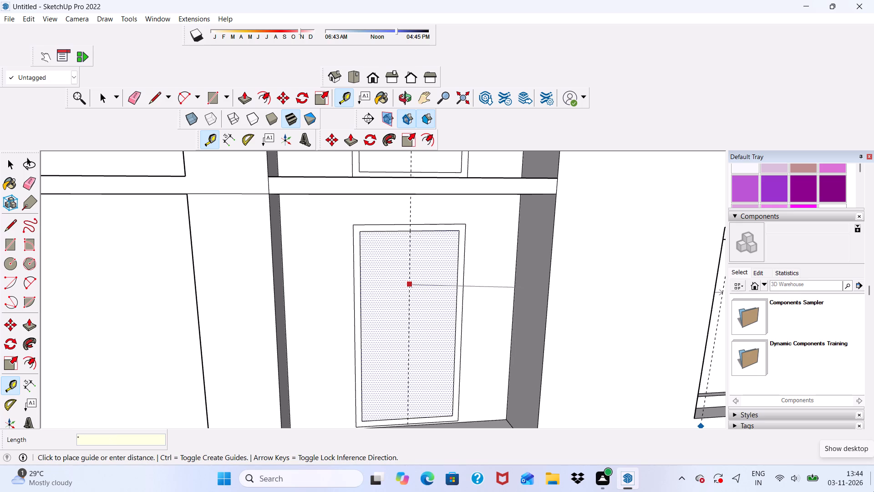
pyautogui.scroll(-4, 453, 392)
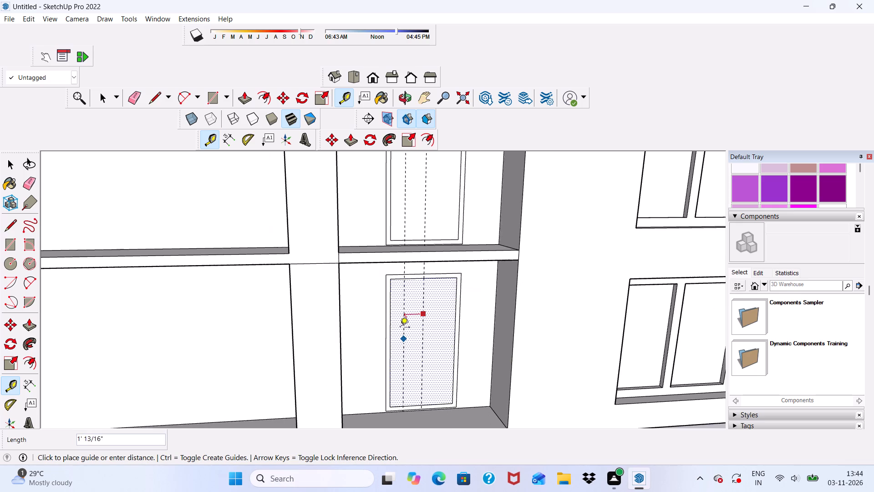
pyautogui.press('3')
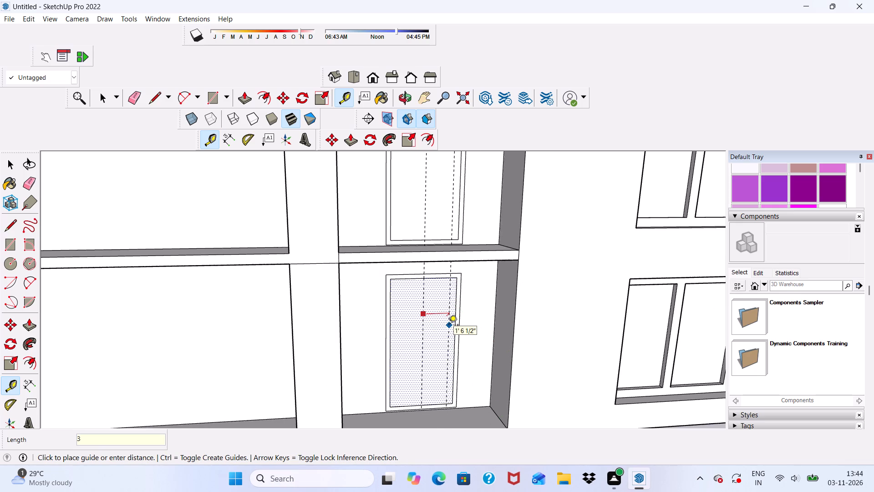
pyautogui.hotkey('shift', '"')
pyautogui.press('Return')
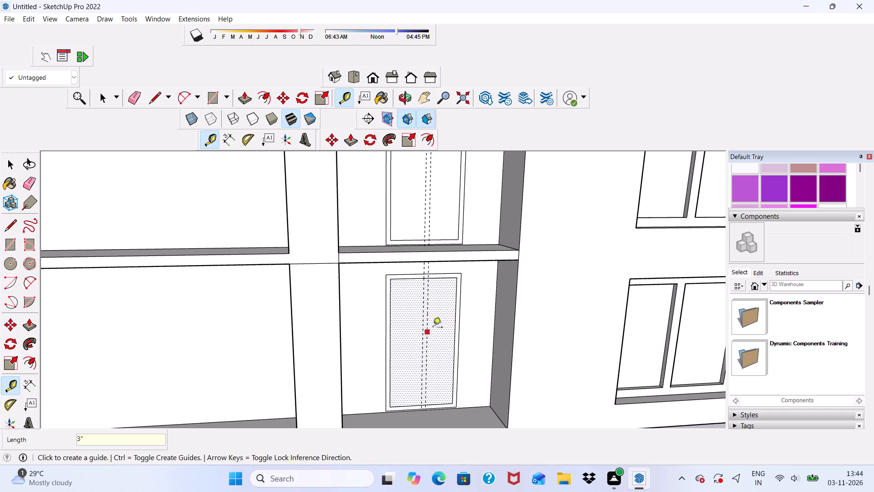
# Draw a vertical line along the right-hand guide across the top-floor door's inner panel, from its upper edge to its lower edge.
pyautogui.press('space')
pyautogui.scroll(-13, 375, 351)
pyautogui.scroll(-1, 396, 247)
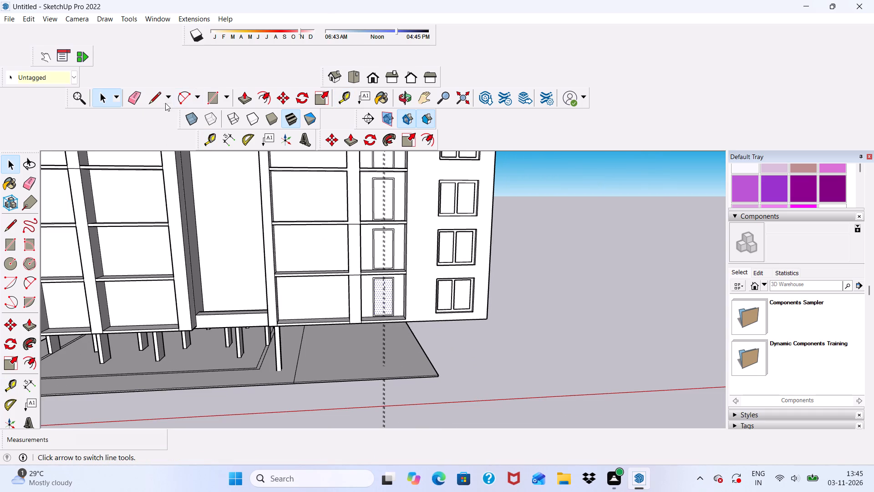
pyautogui.click(153, 93)
pyautogui.scroll(-3, 251, 238)
pyautogui.moveTo(266, 257); pyautogui.dragTo(291, 191, button='middle')
pyautogui.scroll(-4, 357, 228)
pyautogui.scroll(3, 368, 249)
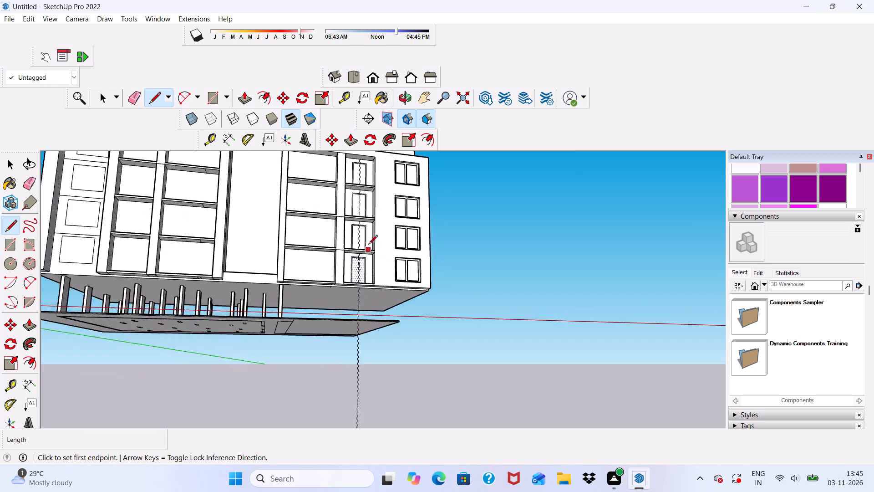
pyautogui.scroll(4, 368, 245)
pyautogui.moveTo(368, 202); pyautogui.dragTo(341, 314, button='middle')
pyautogui.scroll(1, 341, 307)
pyautogui.scroll(5, 371, 191)
pyautogui.scroll(-3, 361, 203)
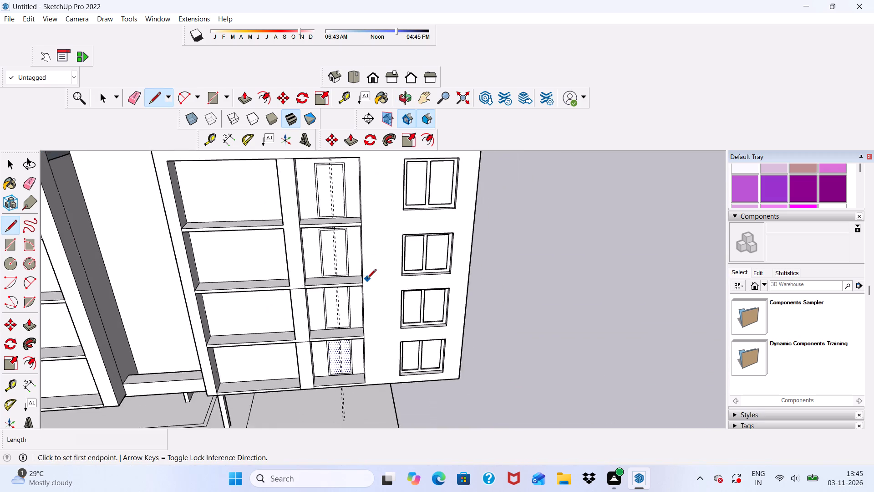
pyautogui.scroll(-4, 367, 279)
pyautogui.scroll(13, 342, 167)
pyautogui.moveTo(318, 213); pyautogui.dragTo(410, 94, button='middle')
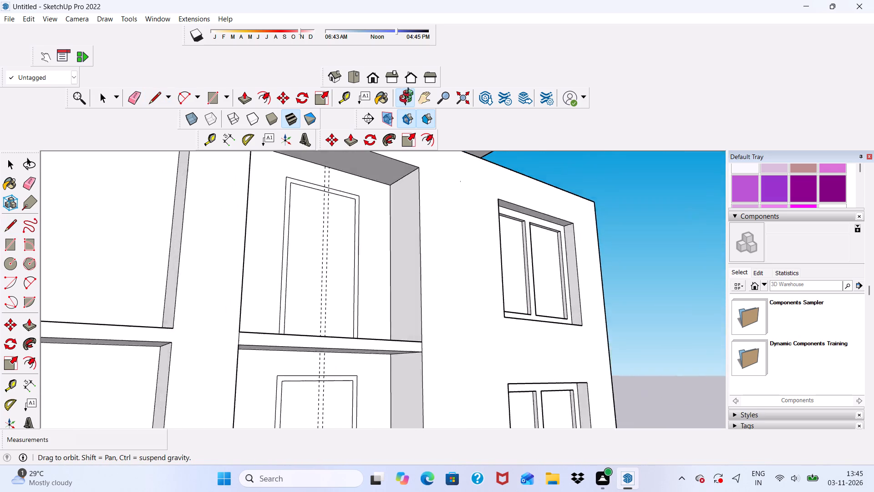
pyautogui.moveTo(410, 94); pyautogui.dragTo(339, 170, button='middle')
pyautogui.scroll(5, 332, 188)
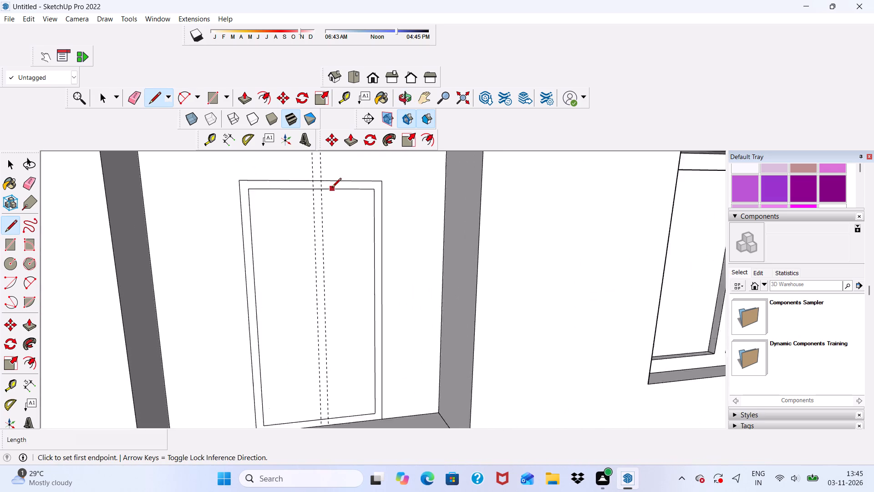
pyautogui.scroll(7, 332, 188)
pyautogui.click(317, 190)
pyautogui.scroll(-2, 326, 238)
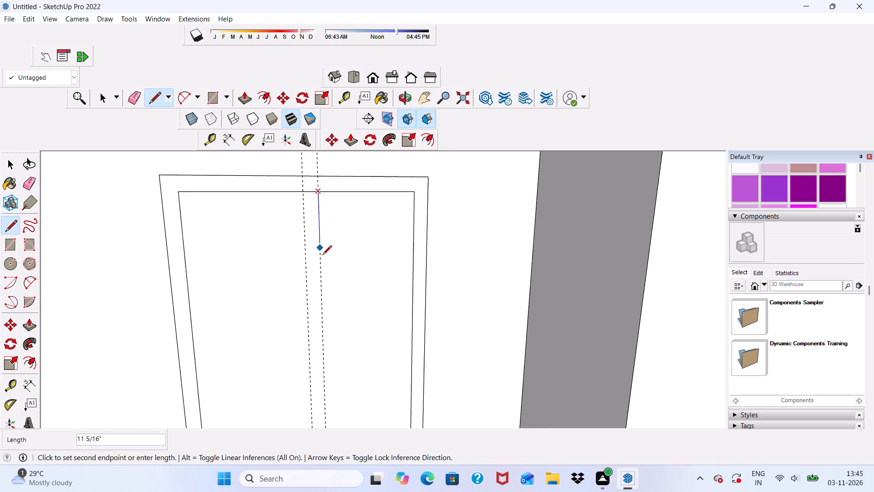
pyautogui.scroll(-8, 322, 256)
pyautogui.scroll(-6, 346, 175)
pyautogui.scroll(12, 337, 300)
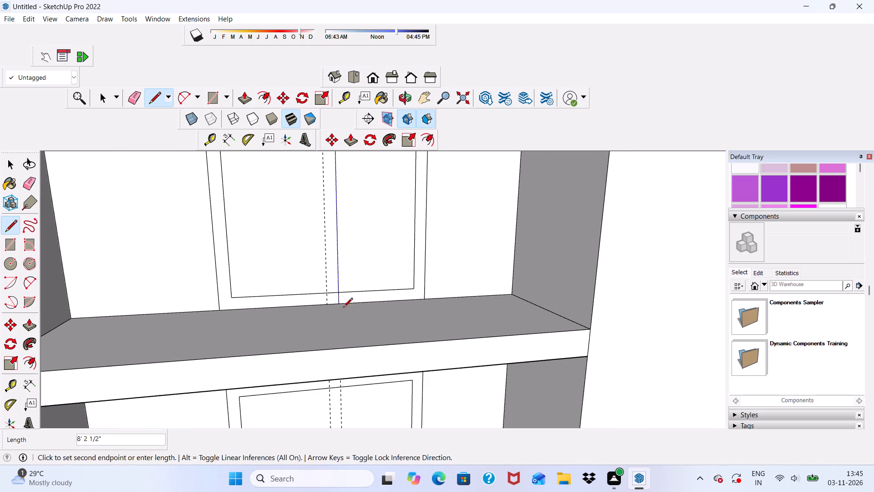
pyautogui.scroll(2, 344, 305)
pyautogui.click(335, 292)
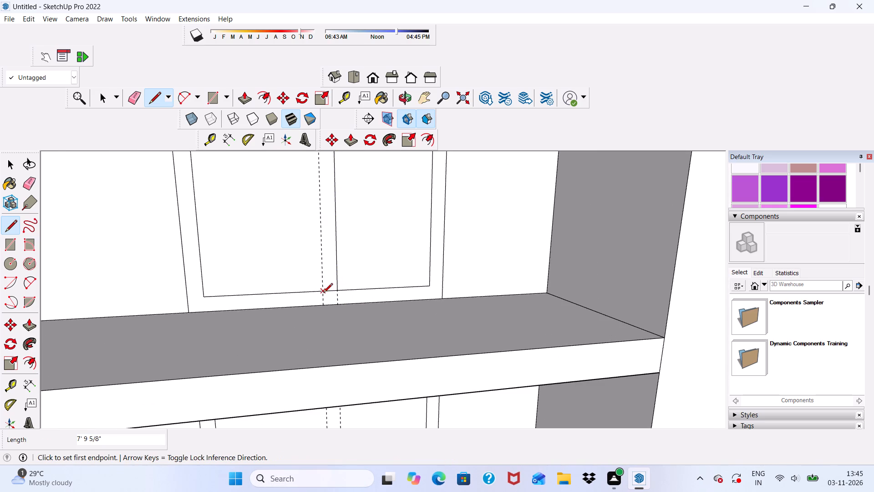
# Draw a second vertical line along the left-hand guide across the top-floor door's inner panel, from lower to upper edge.
pyautogui.click(324, 292)
pyautogui.scroll(-4, 330, 241)
pyautogui.scroll(-11, 348, 286)
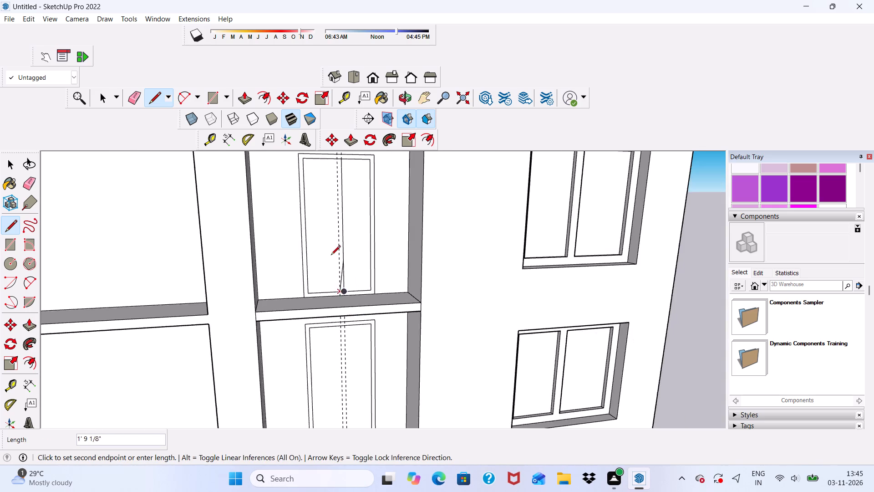
pyautogui.scroll(-4, 331, 256)
pyautogui.scroll(13, 334, 211)
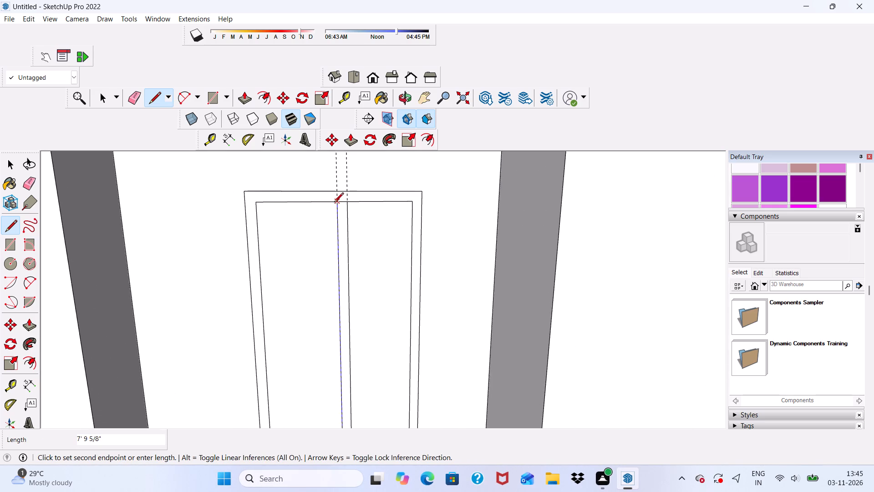
pyautogui.click(335, 203)
# Draw a 28' line up the left-hand guide from the lowest door's inner bottom edge to the frame top of the door below the top floor.
pyautogui.scroll(-6, 327, 197)
pyautogui.scroll(-5, 350, 133)
pyautogui.moveTo(359, 316); pyautogui.dragTo(337, 266, button='middle')
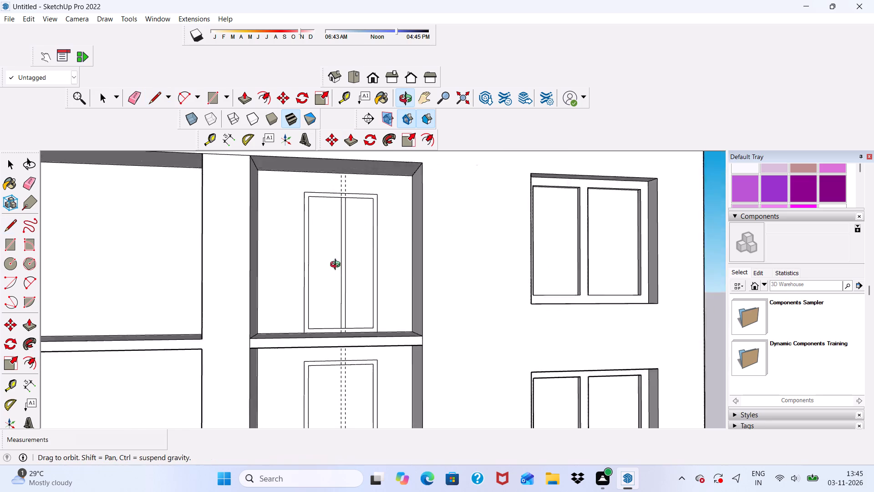
pyautogui.moveTo(337, 266); pyautogui.dragTo(289, 269, button='middle')
pyautogui.scroll(1, 342, 241)
pyautogui.scroll(-5, 343, 179)
pyautogui.moveTo(349, 336); pyautogui.dragTo(334, 342, button='middle')
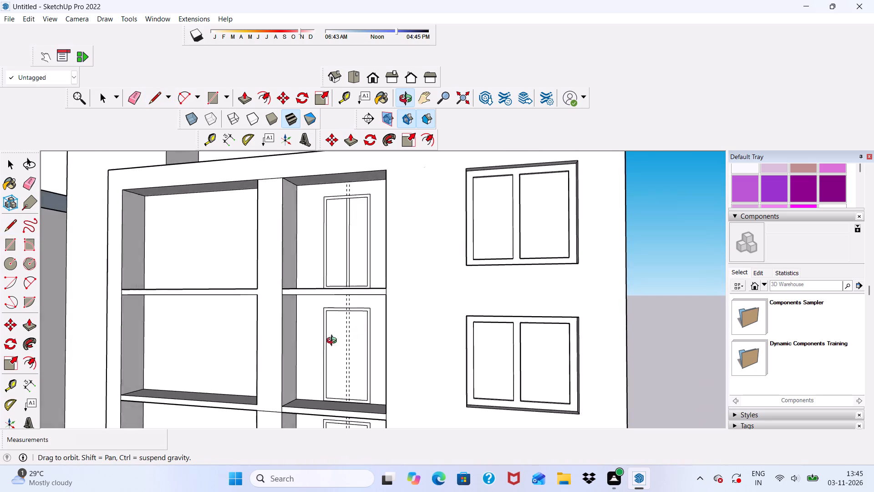
pyautogui.moveTo(334, 342); pyautogui.dragTo(363, 358, button='middle')
pyautogui.scroll(-4, 371, 178)
pyautogui.scroll(-4, 427, 243)
pyautogui.moveTo(399, 361); pyautogui.dragTo(427, 316, button='middle')
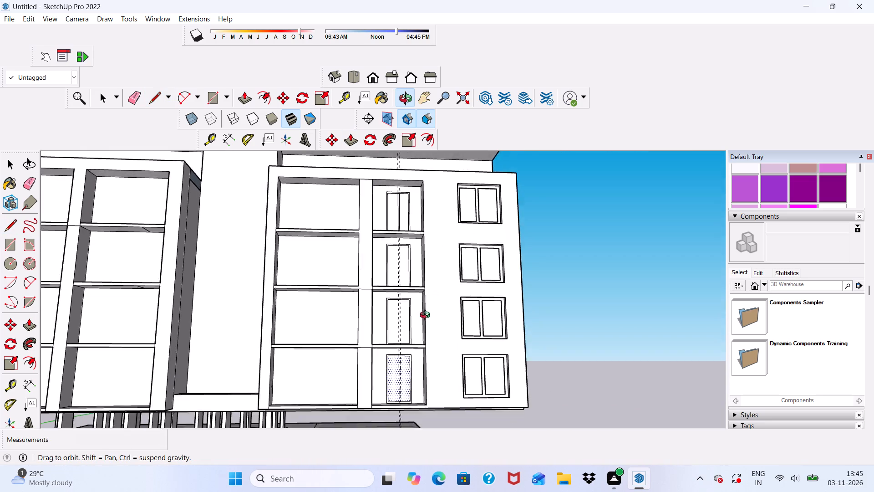
pyautogui.moveTo(427, 316); pyautogui.dragTo(412, 308, button='middle')
pyautogui.scroll(6, 386, 410)
pyautogui.scroll(8, 391, 373)
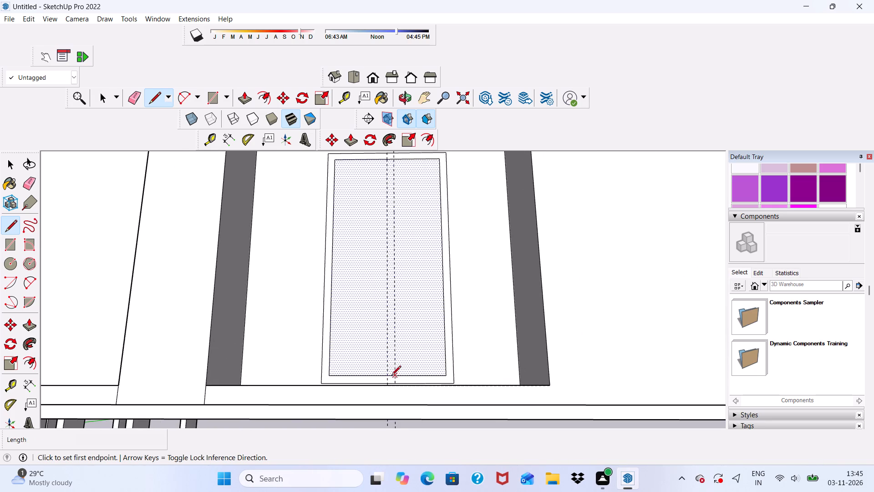
pyautogui.click(386, 376)
pyautogui.scroll(-5, 387, 262)
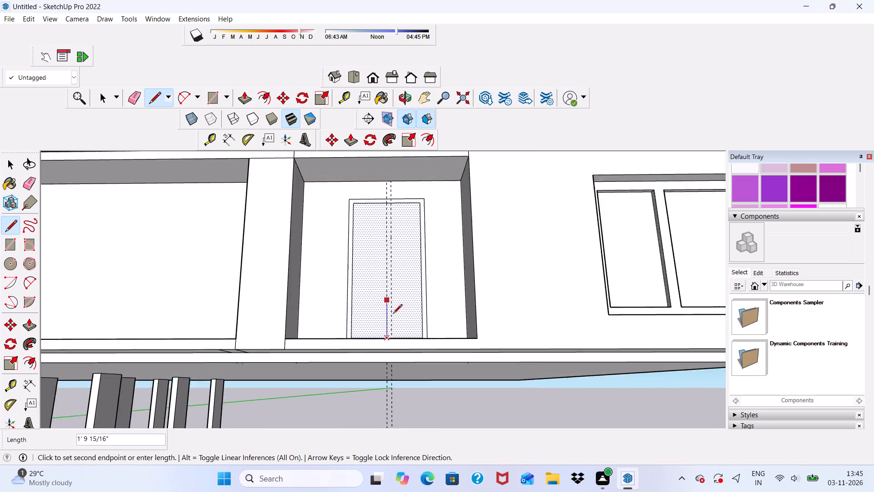
pyautogui.scroll(1, 400, 317)
pyautogui.scroll(-17, 391, 322)
pyautogui.scroll(4, 402, 175)
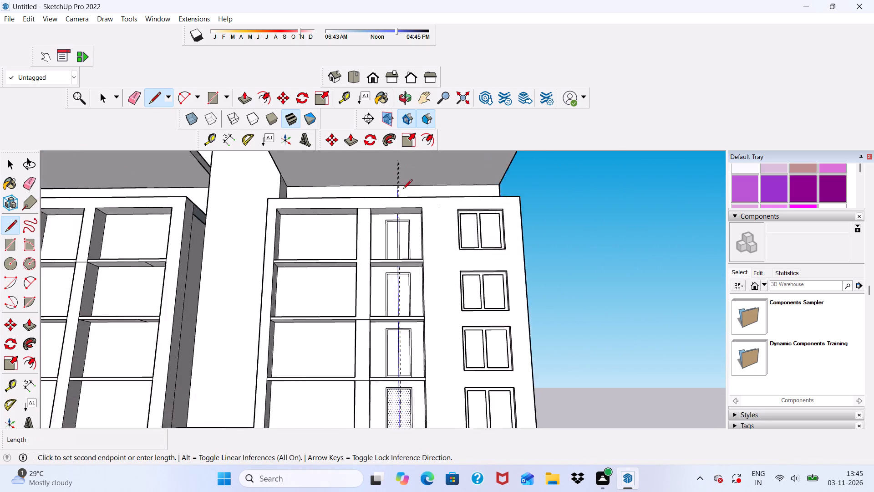
pyautogui.scroll(2, 403, 190)
pyautogui.scroll(11, 397, 299)
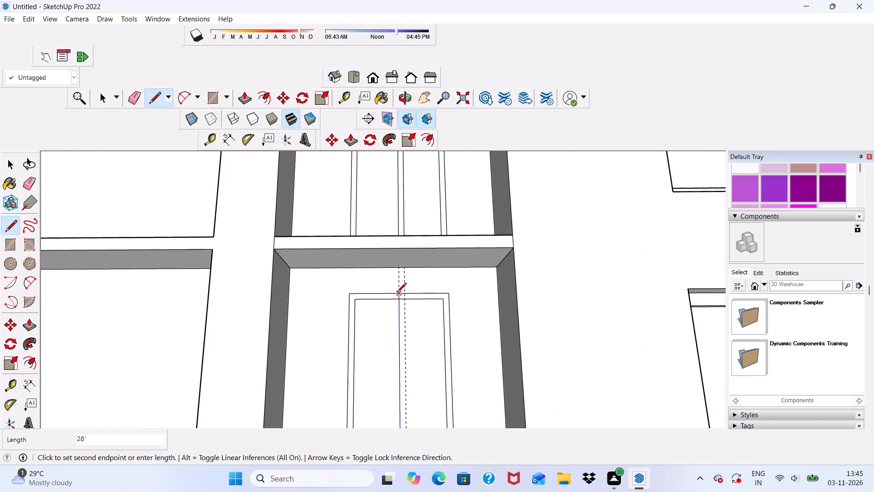
pyautogui.click(397, 293)
# Draw a matching 28' line down the right-hand guide from that frame top to the lowest door's inner bottom edge.
pyautogui.click(406, 295)
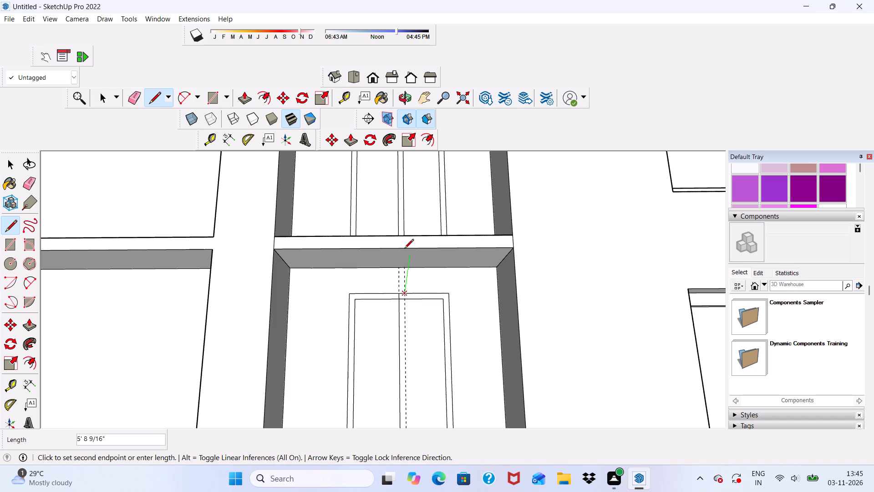
pyautogui.scroll(-5, 402, 243)
pyautogui.scroll(-4, 405, 195)
pyautogui.scroll(1, 417, 385)
pyautogui.scroll(-6, 420, 268)
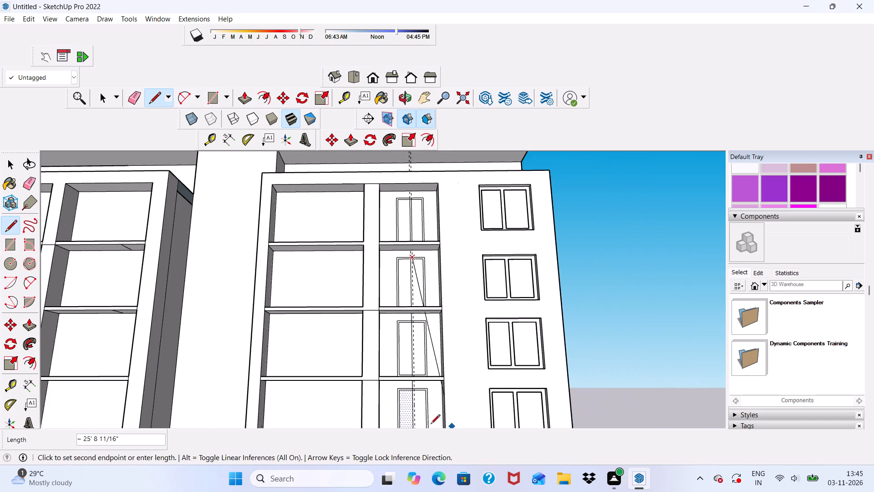
pyautogui.scroll(3, 428, 398)
pyautogui.scroll(-5, 424, 232)
pyautogui.scroll(8, 429, 371)
pyautogui.scroll(7, 402, 406)
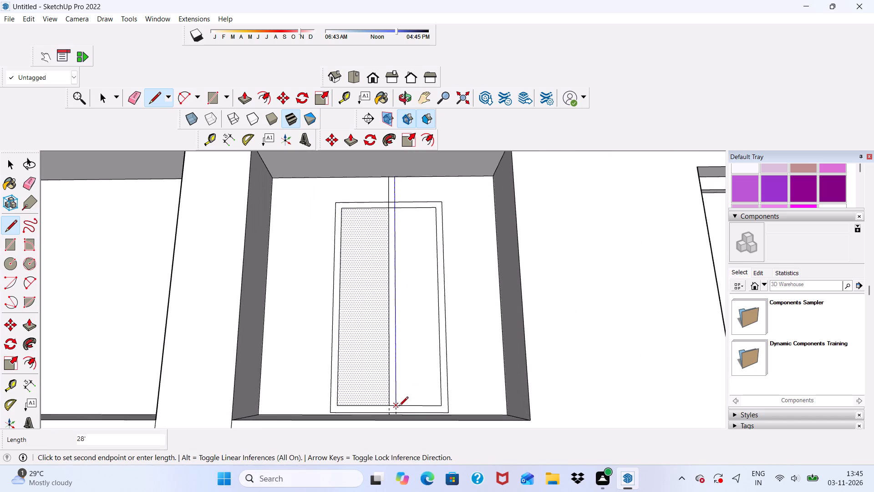
pyautogui.scroll(5, 397, 411)
pyautogui.click(396, 402)
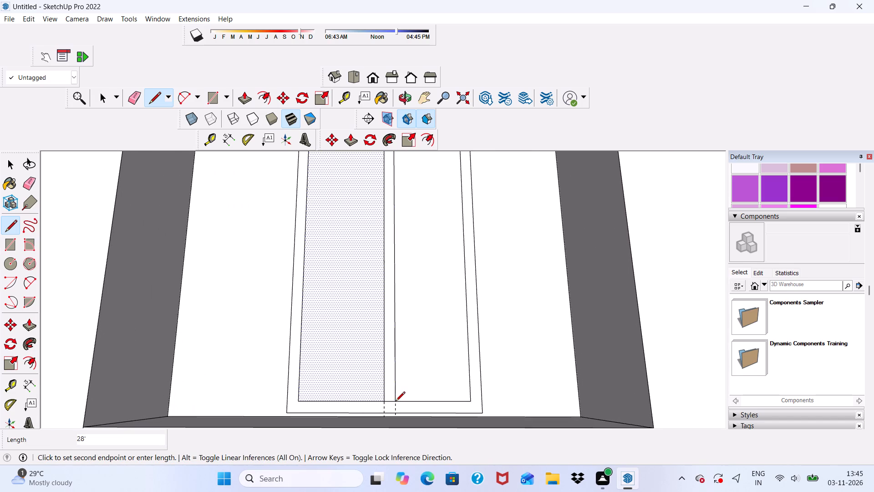
# Erase the two central line segments on the wall between the lowest door's frame and the slab above it.
pyautogui.scroll(-6, 379, 407)
pyautogui.scroll(-4, 355, 360)
pyautogui.scroll(-5, 363, 316)
pyautogui.moveTo(352, 295); pyautogui.dragTo(368, 332, button='middle')
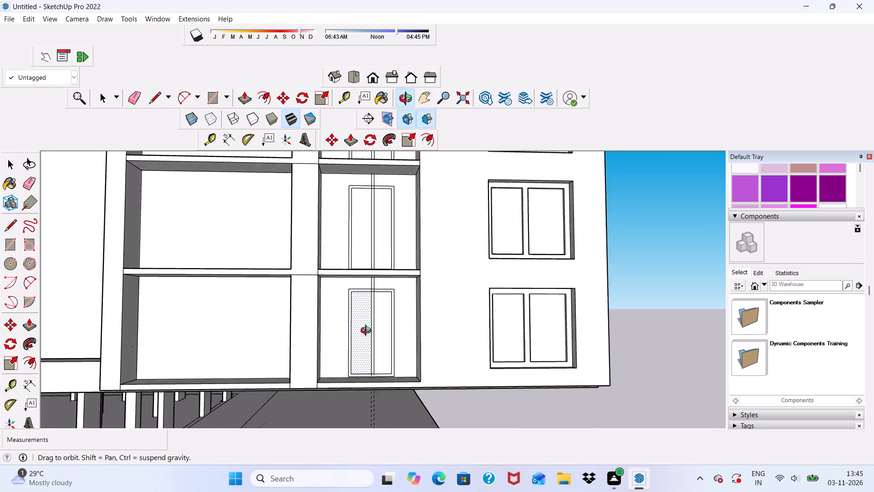
pyautogui.moveTo(368, 332); pyautogui.dragTo(391, 352, button='middle')
pyautogui.click(136, 100)
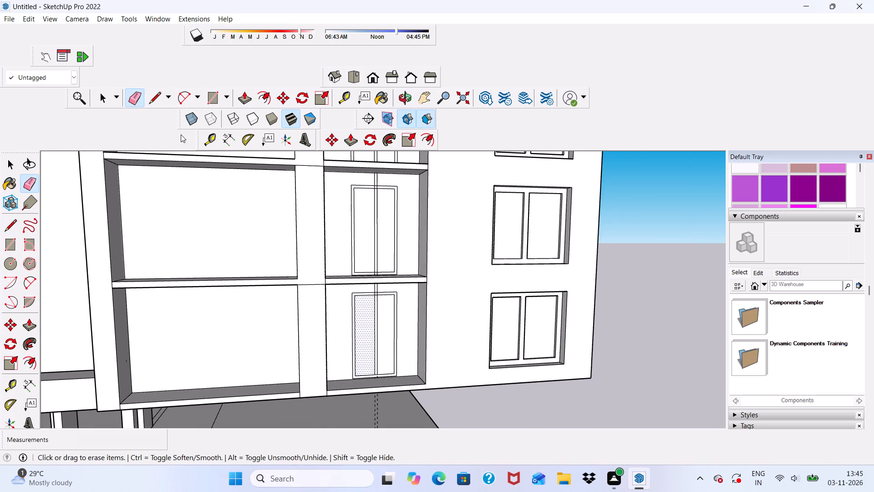
pyautogui.scroll(4, 368, 264)
pyautogui.scroll(6, 385, 310)
pyautogui.scroll(-1, 367, 297)
pyautogui.moveTo(366, 297); pyautogui.dragTo(385, 296)
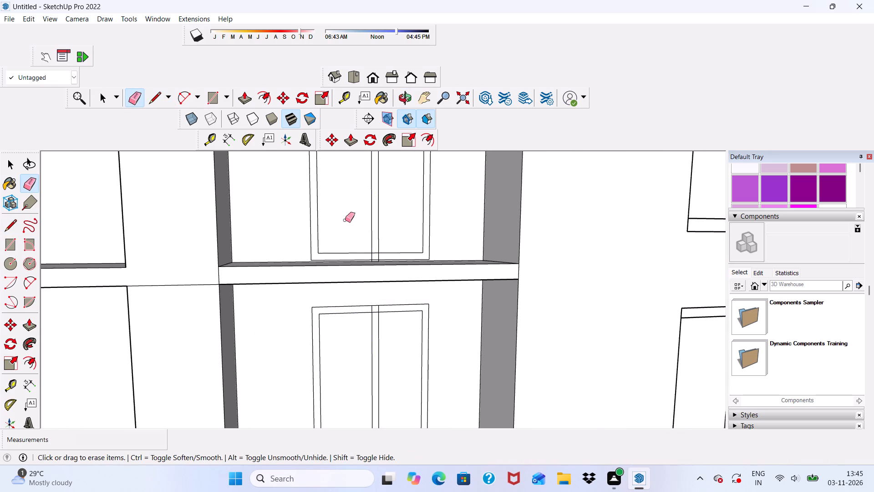
# Erase the short piece of the lowest door's inner bottom edge between its two central divider lines.
pyautogui.scroll(-6, 345, 218)
pyautogui.scroll(-5, 408, 244)
pyautogui.scroll(13, 385, 349)
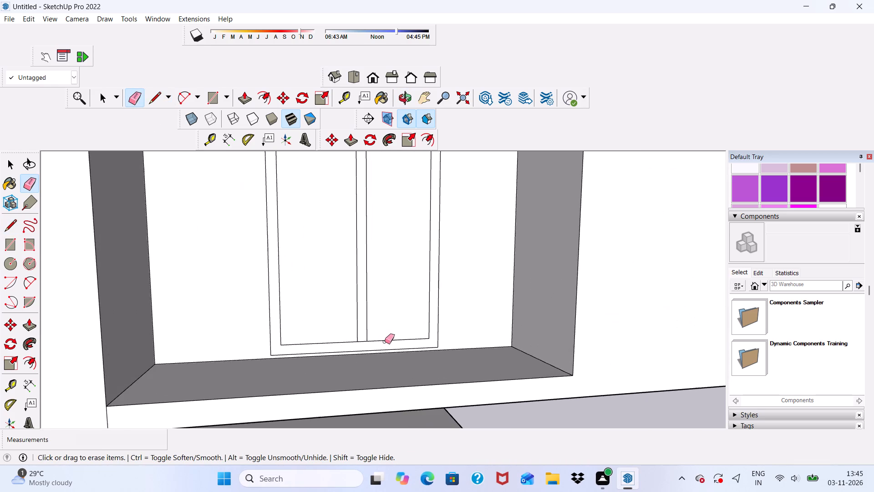
pyautogui.scroll(6, 385, 348)
pyautogui.moveTo(339, 328); pyautogui.dragTo(341, 338)
# Erase the divider pieces crossing the lowest door's top frame and the short inner top edge between them.
pyautogui.scroll(-15, 346, 338)
pyautogui.scroll(6, 430, 210)
pyautogui.scroll(9, 400, 234)
pyautogui.moveTo(356, 222); pyautogui.dragTo(362, 225)
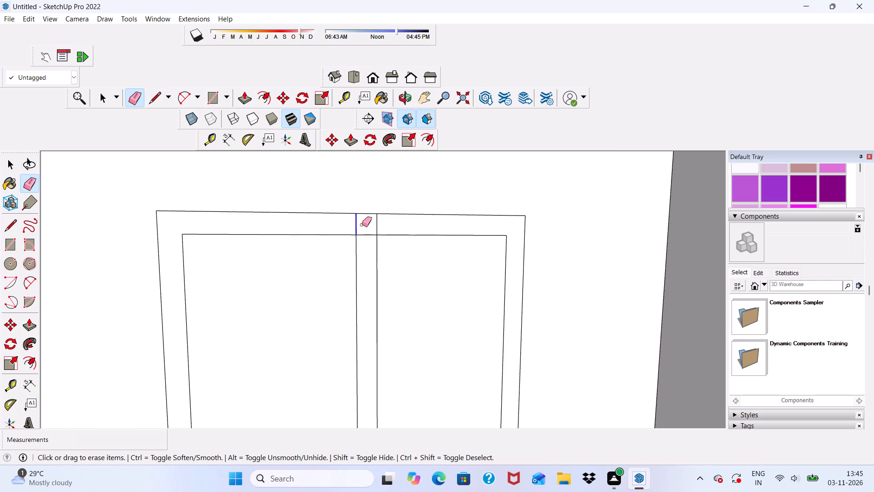
pyautogui.moveTo(362, 225); pyautogui.dragTo(381, 225)
pyautogui.click(382, 225)
pyautogui.moveTo(369, 233); pyautogui.dragTo(370, 242)
# Erase the divider pieces crossing the second-lowest door's bottom frame and the short inner bottom edge between them.
pyautogui.scroll(-7, 376, 242)
pyautogui.scroll(-4, 391, 290)
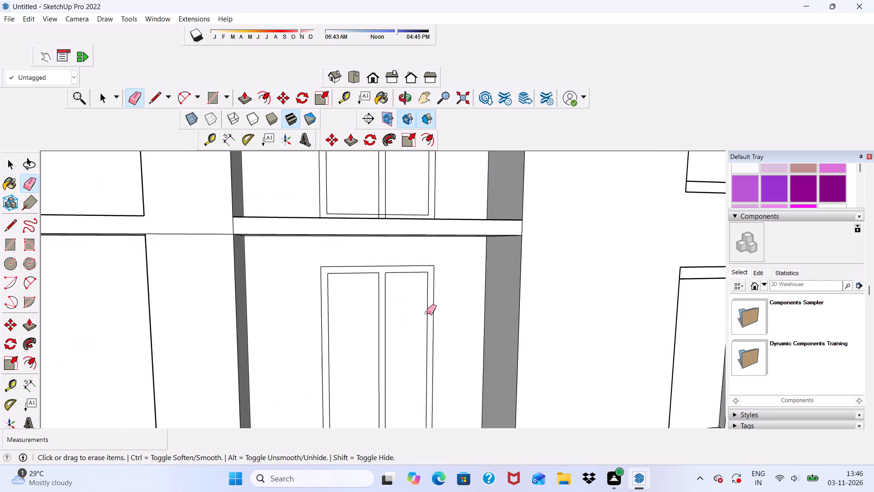
pyautogui.scroll(-8, 427, 313)
pyautogui.scroll(17, 407, 232)
pyautogui.moveTo(392, 309); pyautogui.dragTo(392, 310)
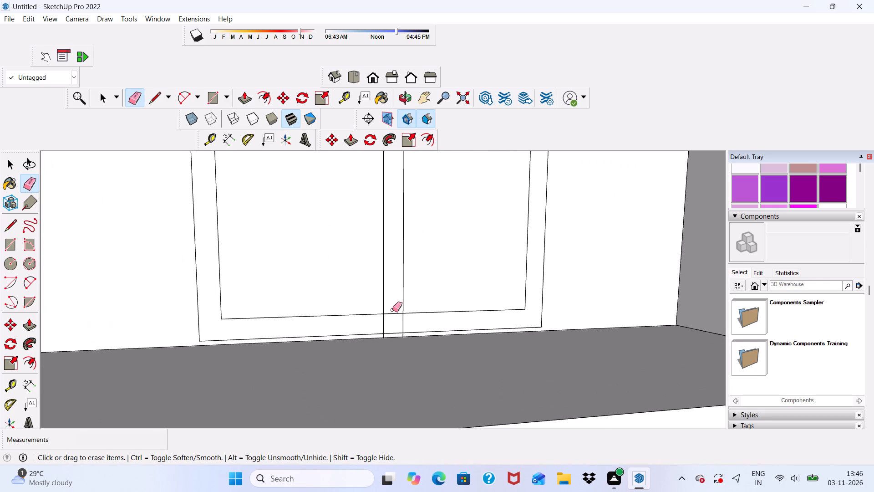
pyautogui.moveTo(392, 310); pyautogui.dragTo(376, 325)
pyautogui.moveTo(376, 325); pyautogui.dragTo(409, 325)
# Erase the central lines above the second-lowest door and across its top frame, including the inner top edge between them.
pyautogui.scroll(-6, 410, 324)
pyautogui.scroll(-17, 429, 318)
pyautogui.scroll(11, 437, 229)
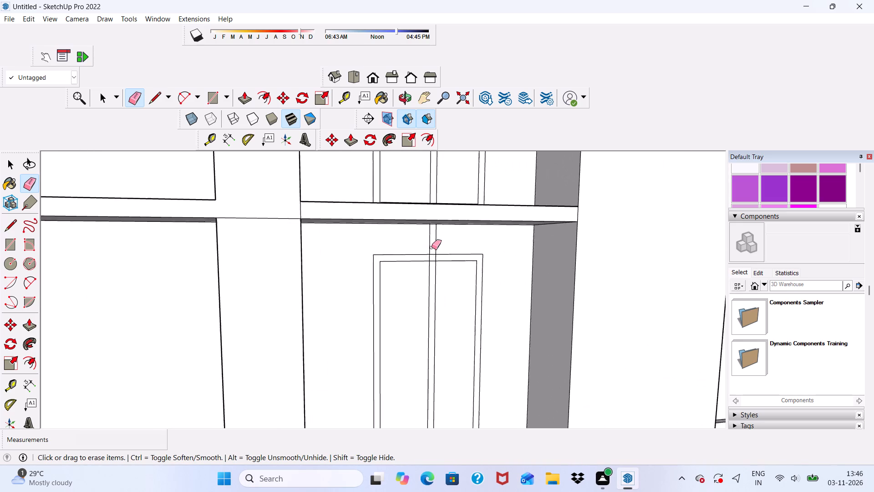
pyautogui.scroll(2, 432, 247)
pyautogui.moveTo(425, 245); pyautogui.dragTo(447, 246)
pyautogui.scroll(10, 433, 263)
pyautogui.moveTo(430, 246); pyautogui.dragTo(443, 262)
# Erase the divider pieces crossing the bottom frame of the third door up, including the short inner edge between them.
pyautogui.scroll(-11, 435, 253)
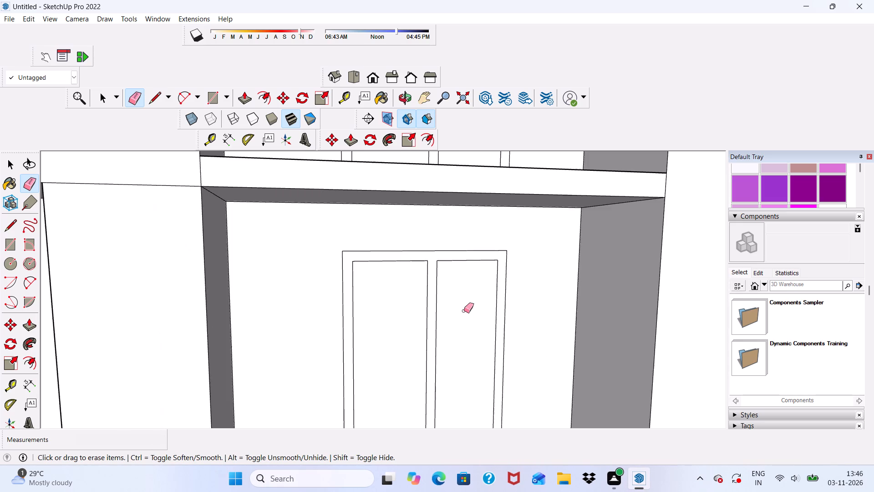
pyautogui.scroll(-7, 458, 264)
pyautogui.moveTo(456, 278); pyautogui.dragTo(425, 334, button='middle')
pyautogui.scroll(5, 436, 250)
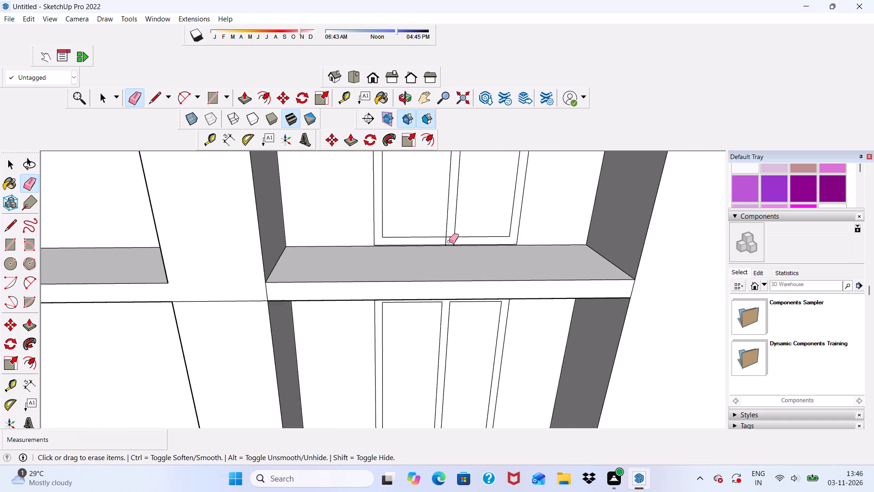
pyautogui.scroll(10, 449, 241)
pyautogui.moveTo(449, 236); pyautogui.dragTo(460, 257)
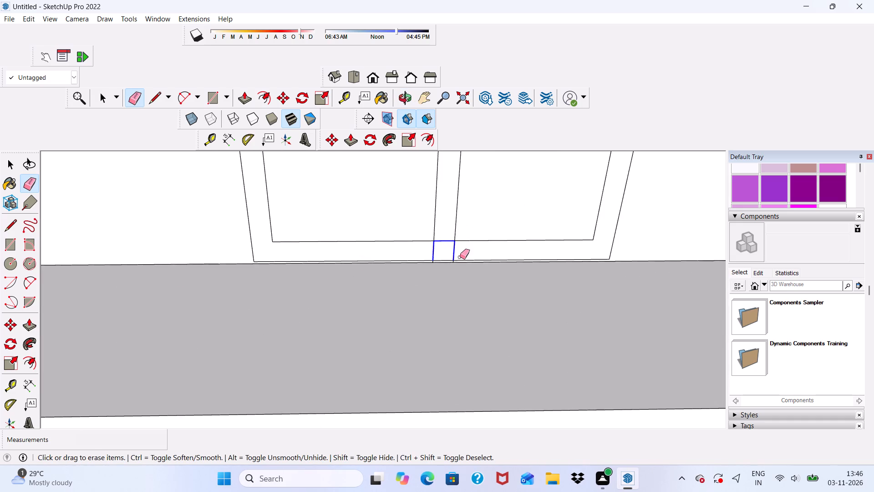
pyautogui.moveTo(460, 257); pyautogui.dragTo(463, 260)
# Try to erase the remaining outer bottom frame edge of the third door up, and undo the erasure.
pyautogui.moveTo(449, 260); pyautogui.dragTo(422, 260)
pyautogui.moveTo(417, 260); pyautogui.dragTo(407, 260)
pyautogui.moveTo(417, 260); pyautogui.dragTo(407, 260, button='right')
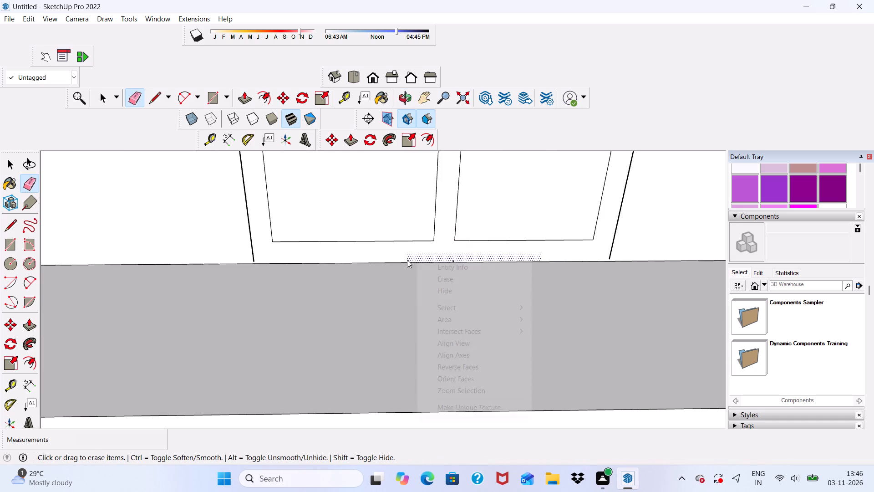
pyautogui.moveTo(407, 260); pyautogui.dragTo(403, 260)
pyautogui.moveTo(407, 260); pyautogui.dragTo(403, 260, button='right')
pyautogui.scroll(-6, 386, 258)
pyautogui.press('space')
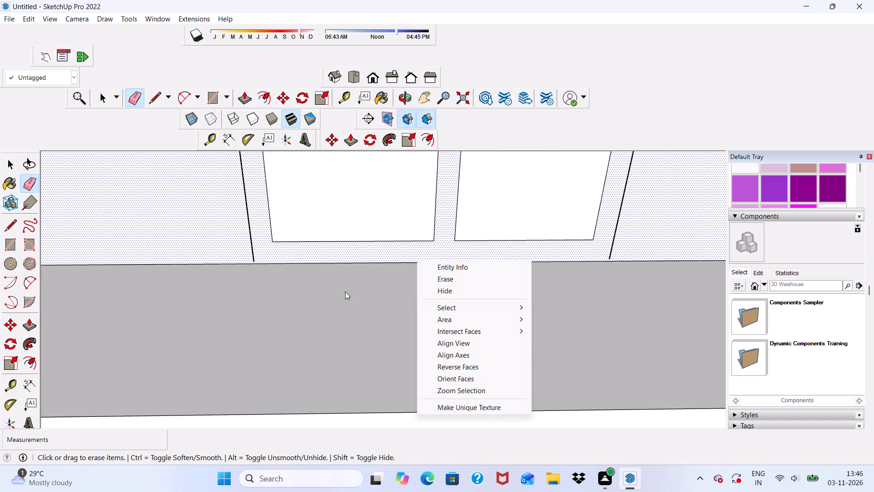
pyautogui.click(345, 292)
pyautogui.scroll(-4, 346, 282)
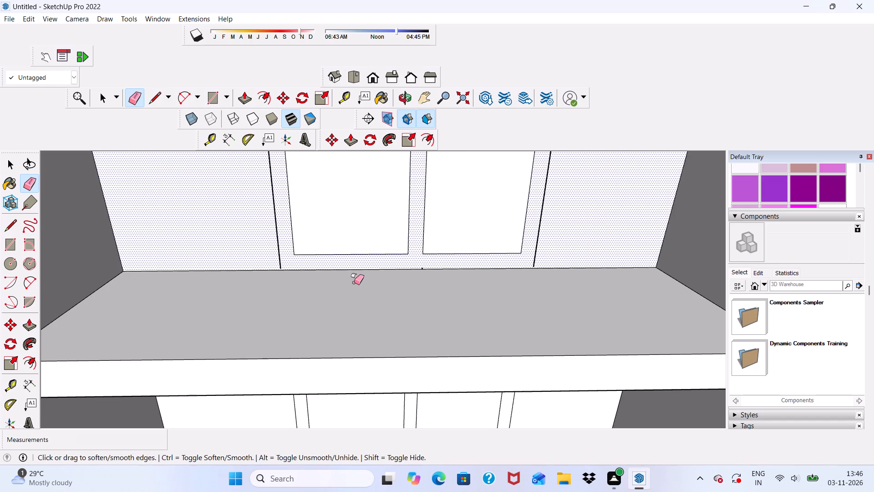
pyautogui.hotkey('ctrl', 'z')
# Erase the remaining left-hand part of the outer bottom frame edge on the third door up.
pyautogui.scroll(5, 383, 266)
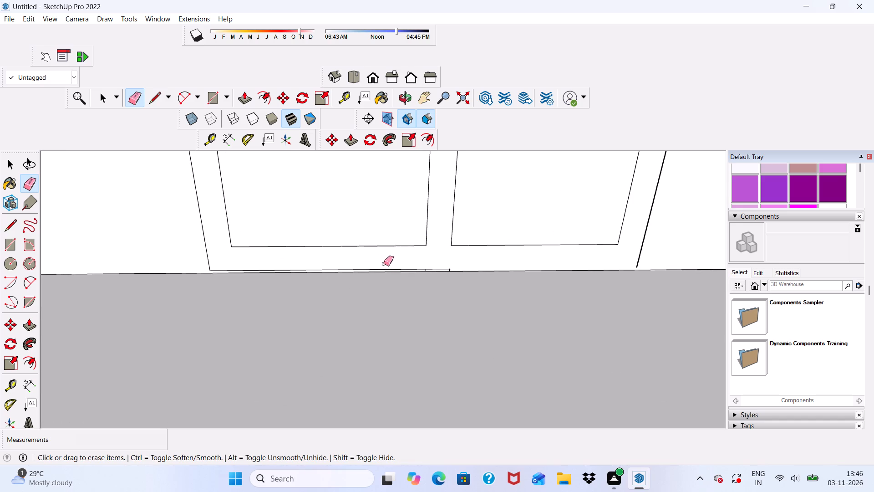
pyautogui.scroll(2, 384, 272)
pyautogui.click(385, 269)
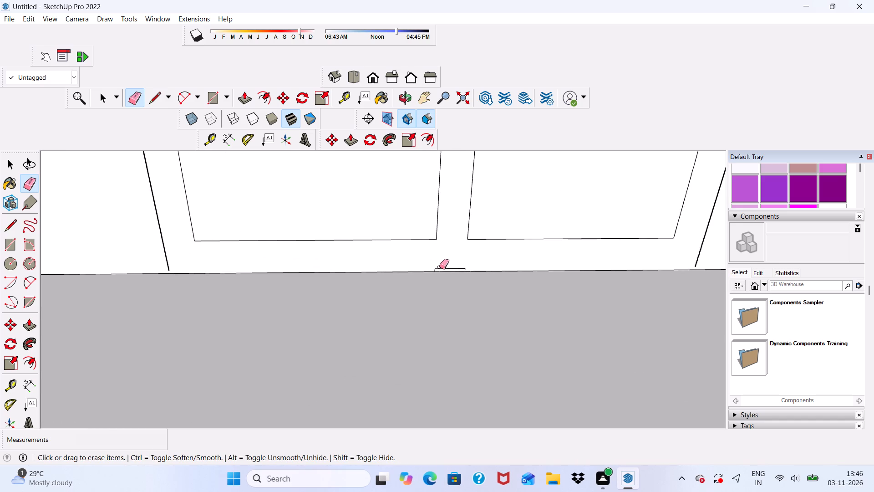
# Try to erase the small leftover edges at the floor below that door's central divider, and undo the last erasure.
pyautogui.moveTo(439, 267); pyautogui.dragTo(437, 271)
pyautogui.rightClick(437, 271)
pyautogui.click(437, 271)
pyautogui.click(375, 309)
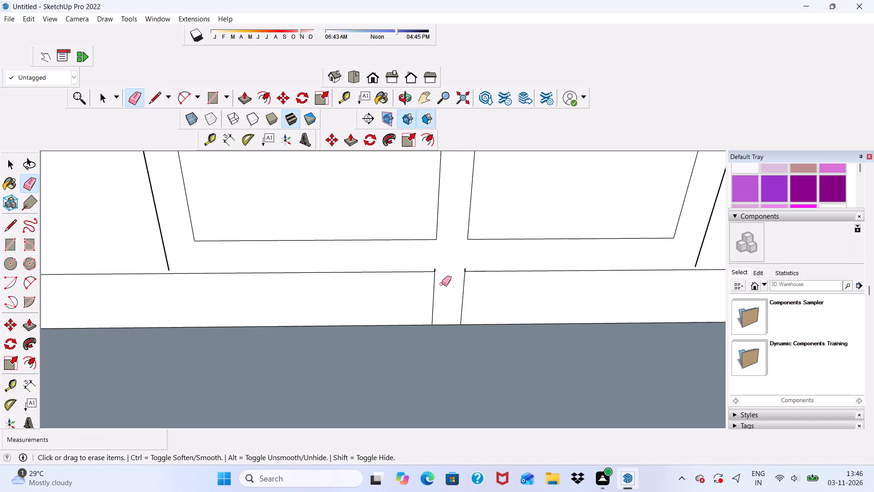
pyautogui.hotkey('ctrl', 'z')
# Erase the small leftover edges just above the floor line below that door's central divider.
pyautogui.scroll(2, 453, 270)
pyautogui.moveTo(459, 268); pyautogui.dragTo(460, 268)
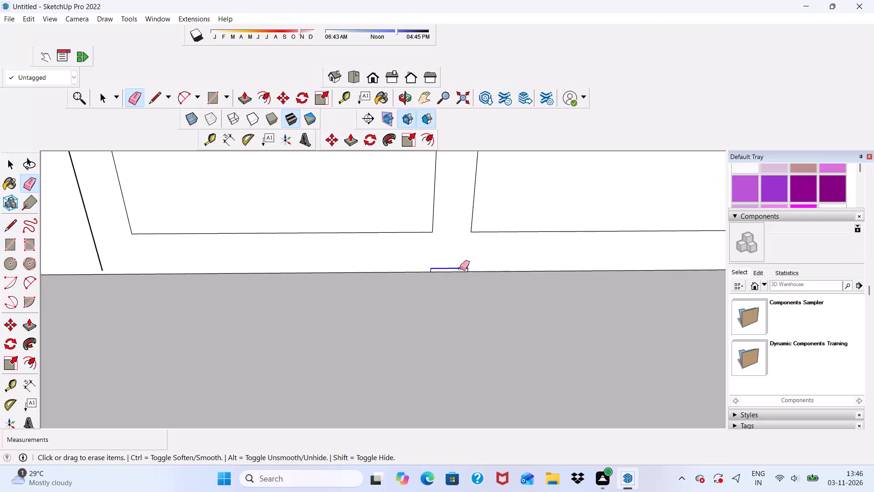
pyautogui.moveTo(460, 268); pyautogui.dragTo(463, 267)
pyautogui.click(464, 267)
pyautogui.click(467, 266)
pyautogui.click(470, 268)
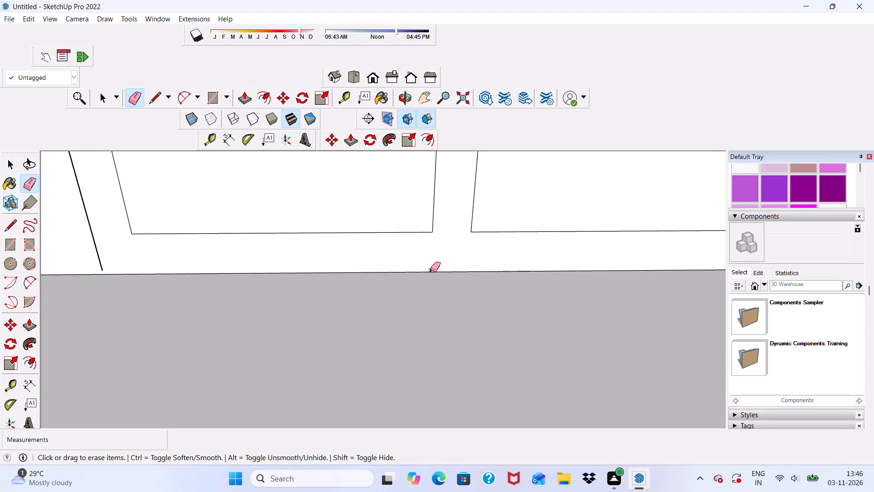
pyautogui.click(431, 270)
# Draw a short line extending that door's left-hand outer frame edge down to the floor line.
pyautogui.scroll(-5, 435, 237)
pyautogui.scroll(-5, 483, 226)
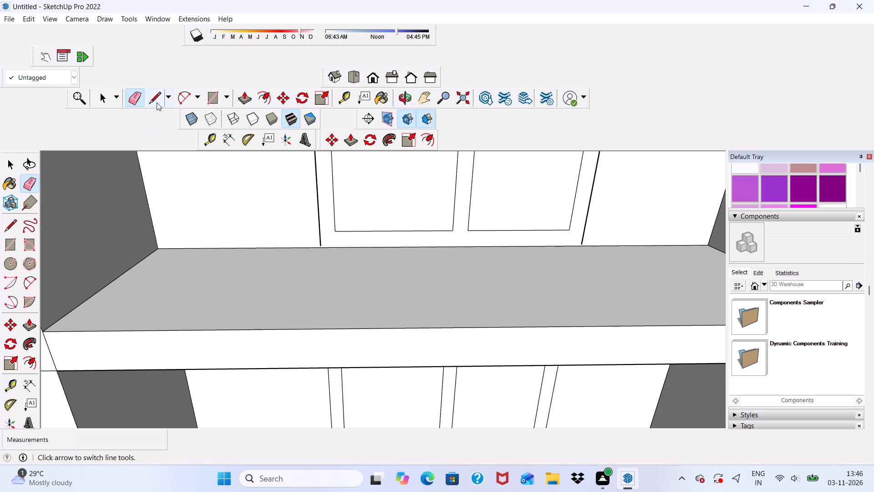
pyautogui.moveTo(157, 96); pyautogui.dragTo(166, 99)
pyautogui.scroll(4, 356, 269)
pyautogui.scroll(6, 304, 236)
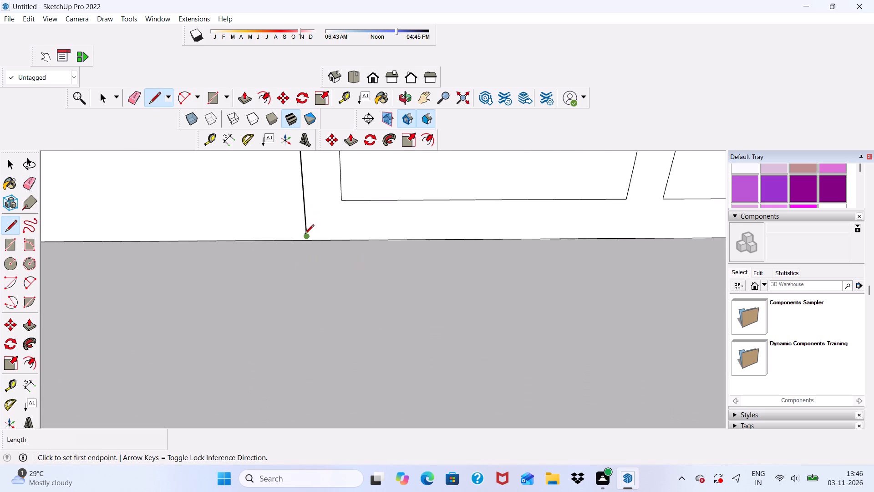
pyautogui.scroll(5, 305, 235)
pyautogui.click(304, 234)
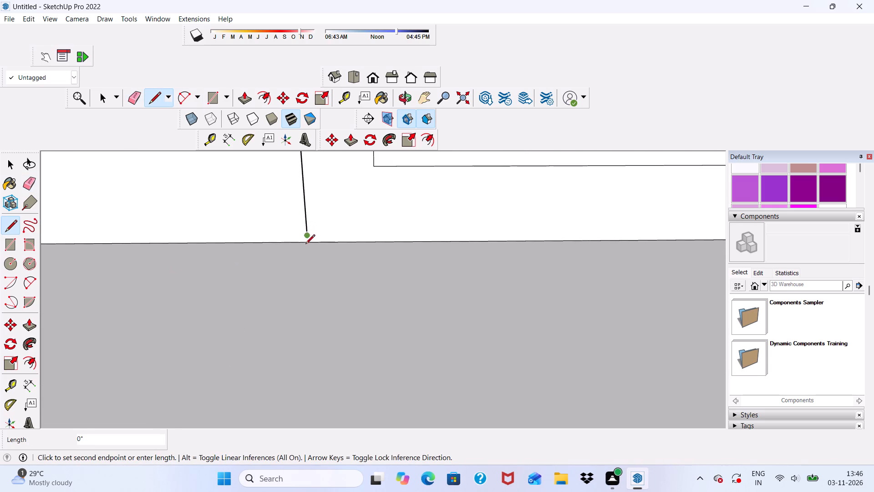
pyautogui.click(307, 245)
# Draw a short line extending the same door's right-hand outer frame edge down to the floor line.
pyautogui.scroll(-4, 396, 256)
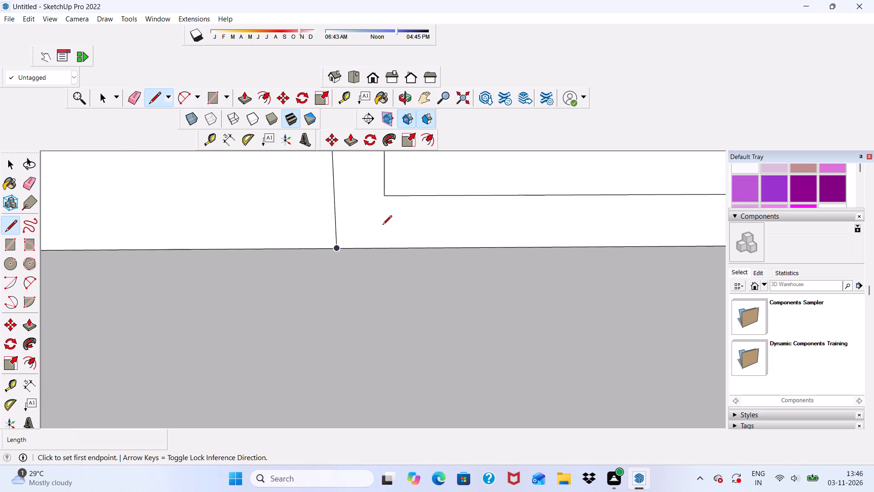
pyautogui.scroll(-20, 264, 249)
pyautogui.scroll(4, 610, 319)
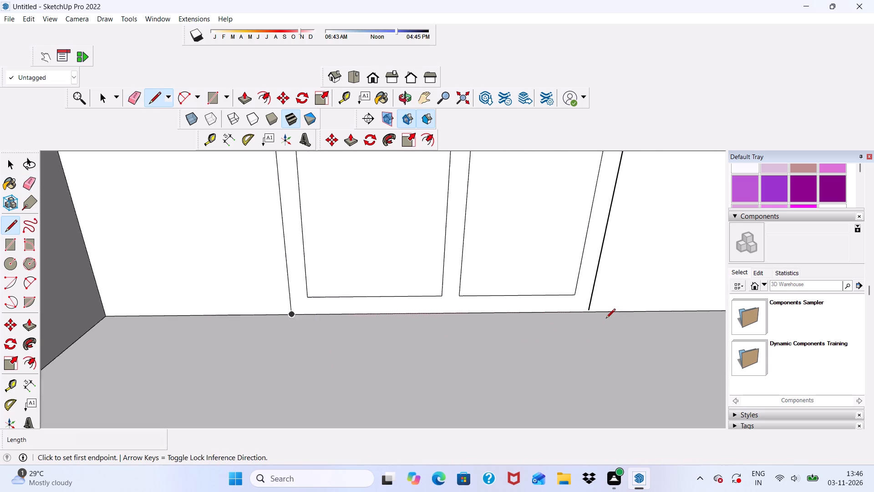
pyautogui.scroll(2, 606, 319)
pyautogui.moveTo(595, 318); pyautogui.dragTo(595, 284, button='middle')
pyautogui.scroll(6, 595, 284)
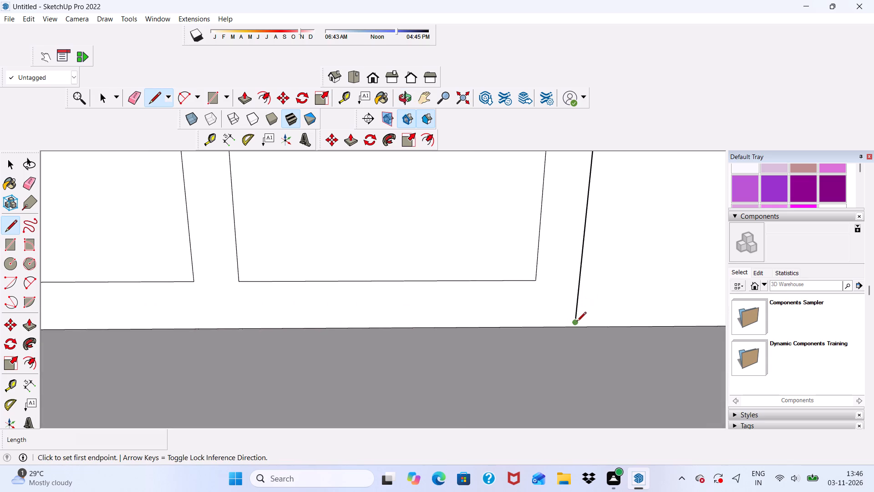
pyautogui.click(577, 322)
pyautogui.scroll(5, 579, 333)
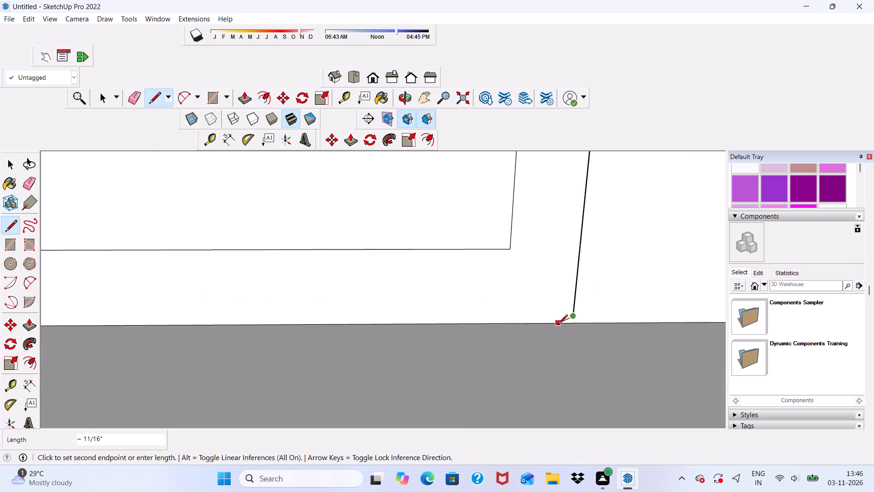
pyautogui.scroll(5, 563, 324)
pyautogui.click(575, 325)
# Extend both central divider lines of that door down to the floor line with 3 5/16" segments.
pyautogui.scroll(-13, 556, 258)
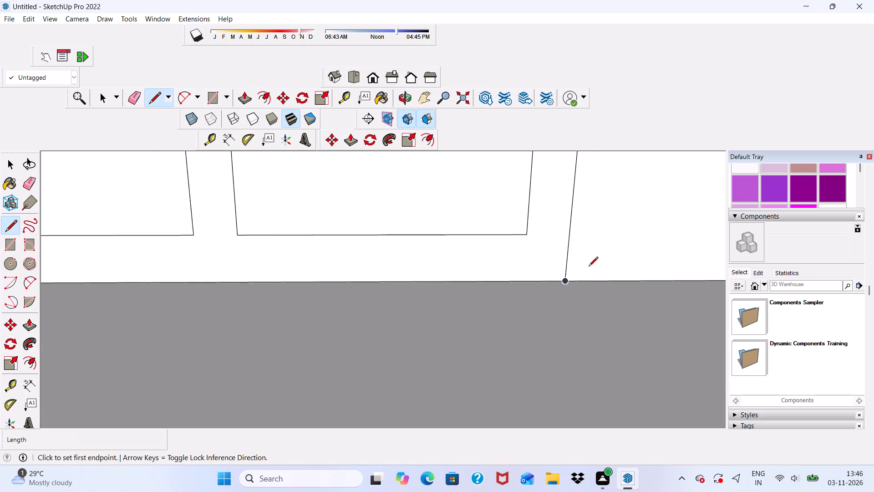
pyautogui.scroll(-16, 589, 267)
pyautogui.scroll(5, 419, 292)
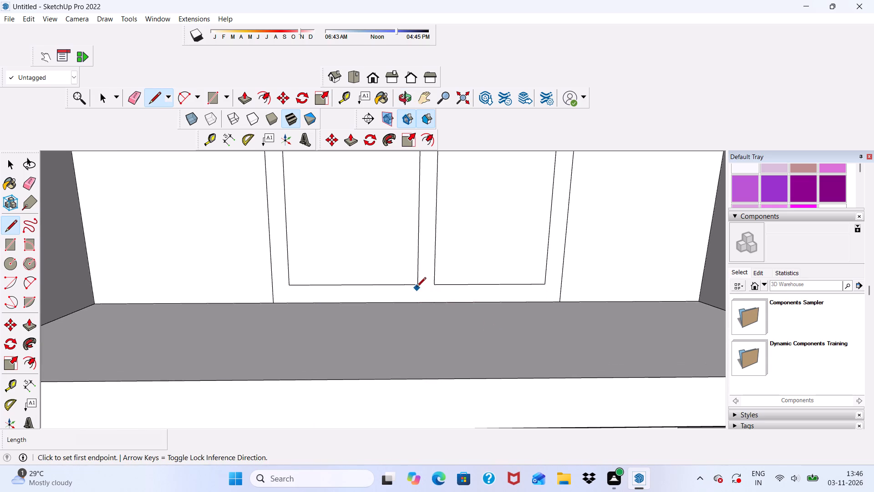
pyautogui.click(416, 284)
pyautogui.click(417, 306)
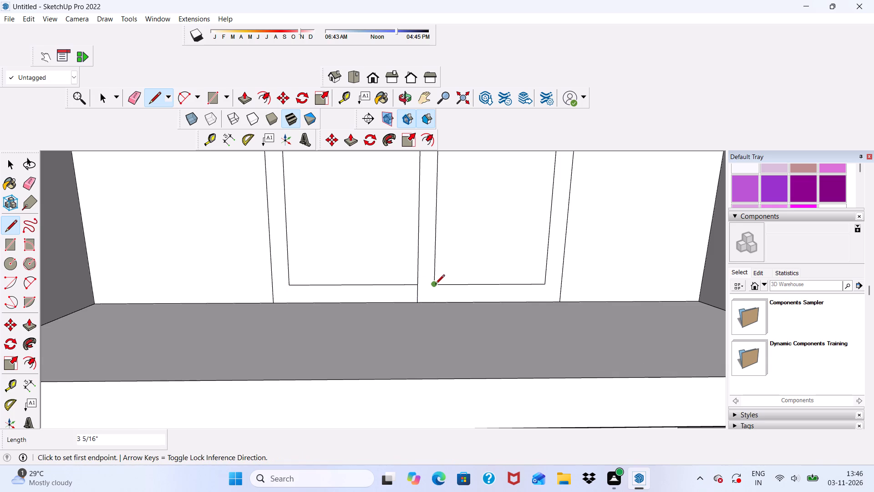
pyautogui.click(435, 284)
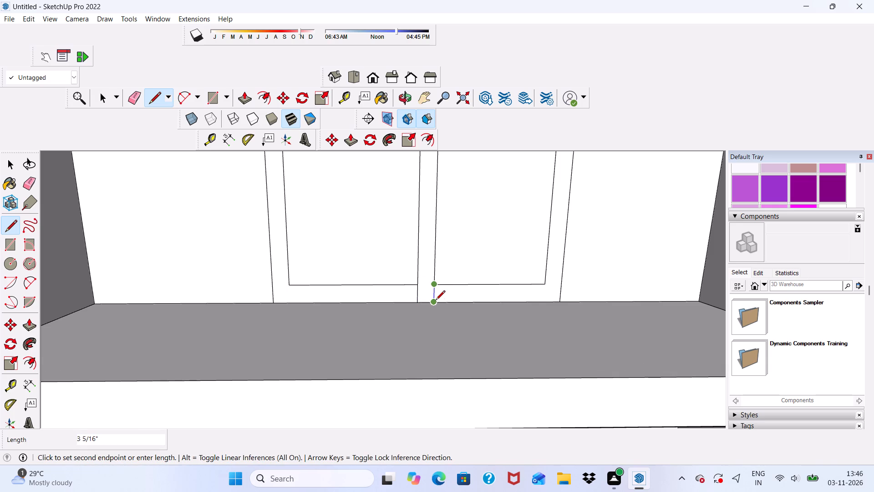
pyautogui.click(436, 301)
pyautogui.press('space')
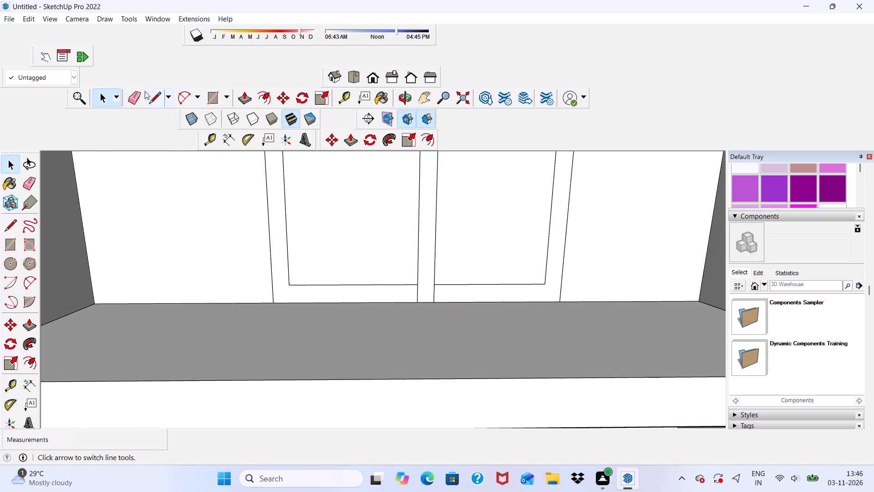
# Erase the inner bottom edges of both leaves on the same door.
pyautogui.click(132, 95)
pyautogui.moveTo(314, 262); pyautogui.dragTo(321, 295)
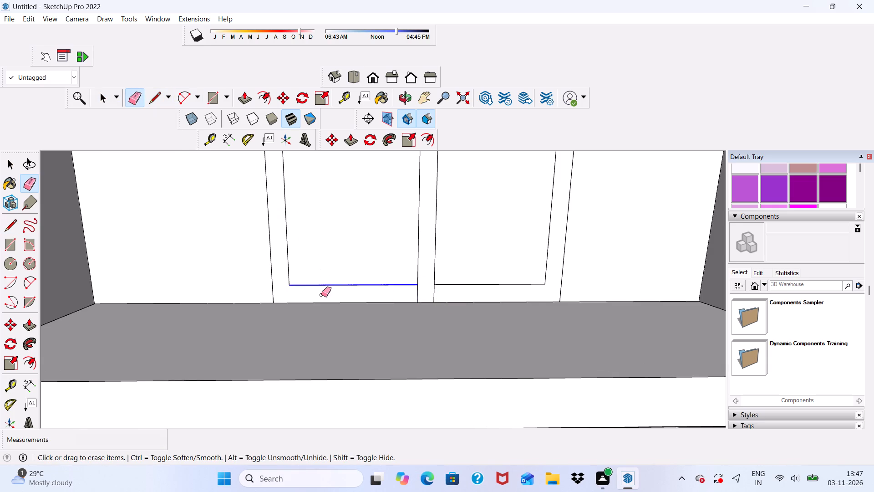
pyautogui.moveTo(462, 273); pyautogui.dragTo(466, 289)
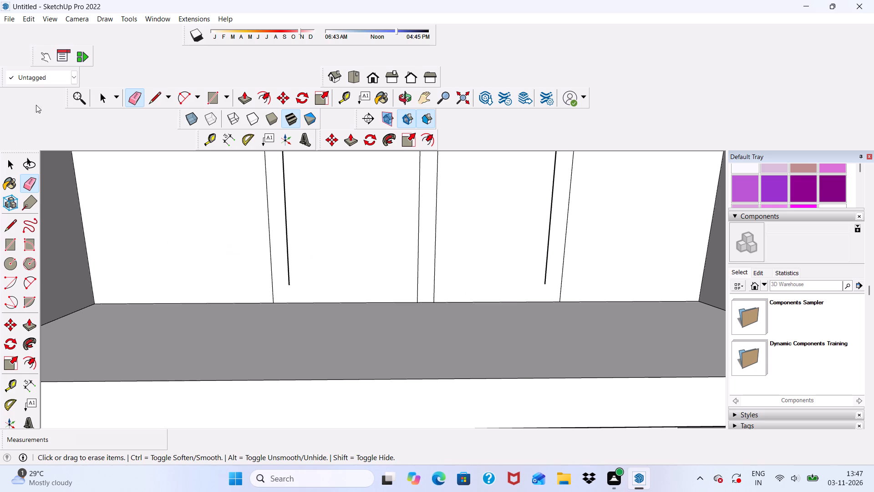
# Draw a 3 5/16" line extending that door's left-hand inner frame edge down to the floor line.
pyautogui.click(153, 97)
pyautogui.scroll(-1, 238, 174)
pyautogui.scroll(5, 304, 318)
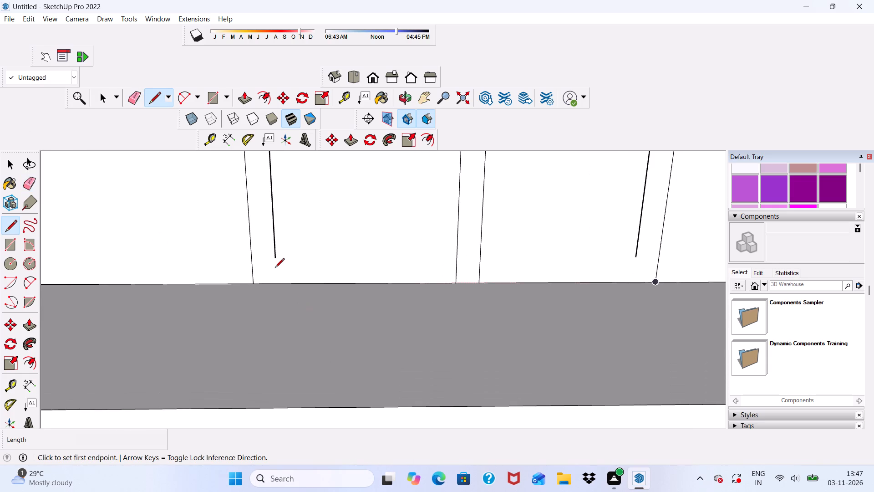
pyautogui.click(277, 257)
pyautogui.click(276, 281)
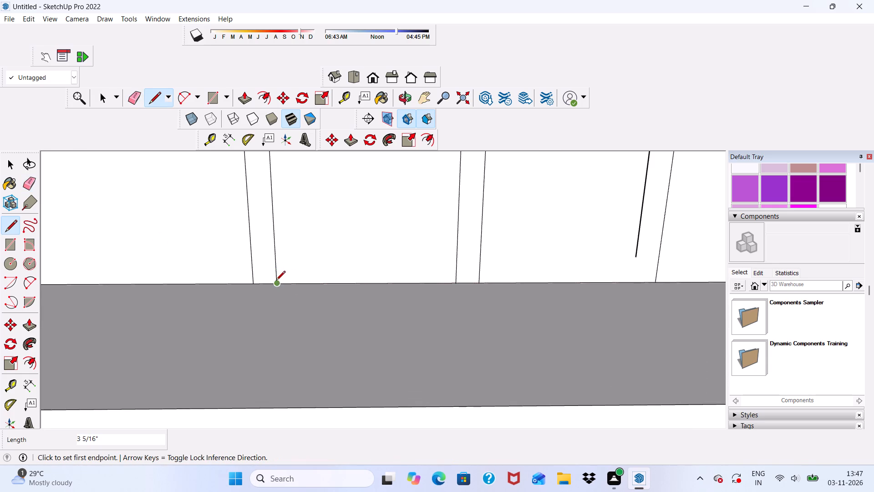
# Draw a line extending the same door's right-hand inner frame edge down to the floor line.
pyautogui.scroll(3, 650, 244)
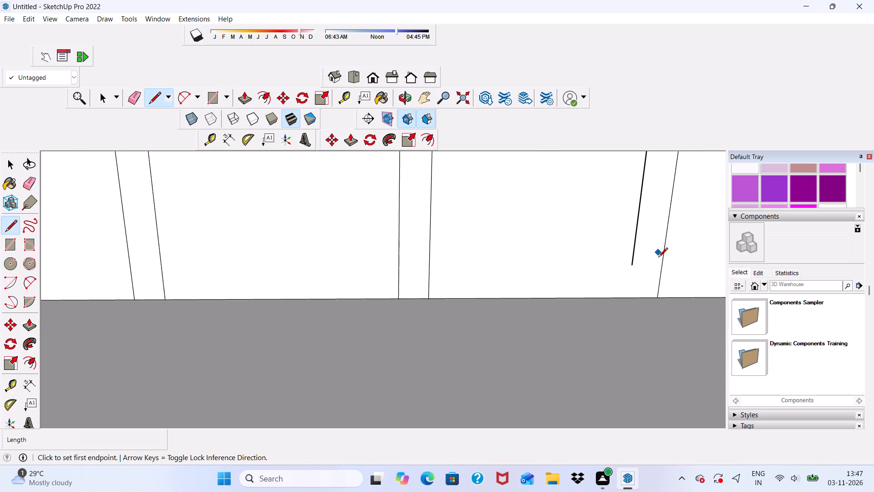
pyautogui.click(631, 265)
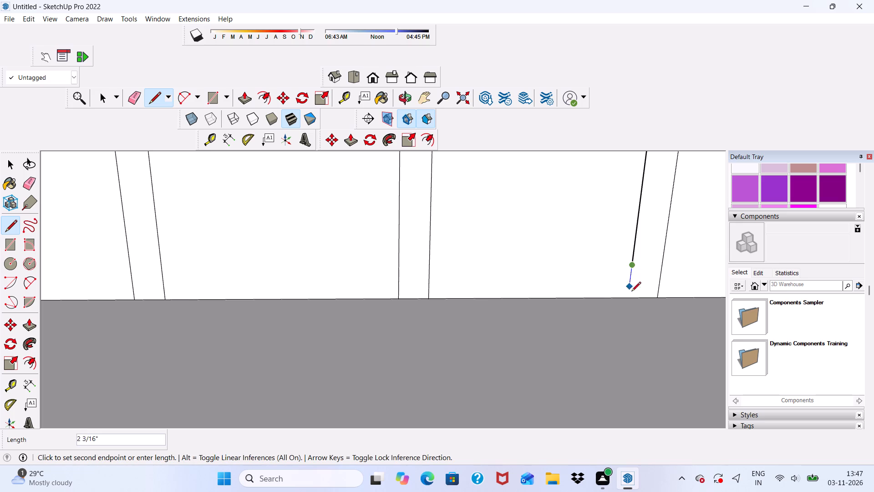
pyautogui.click(630, 302)
# Draw a 3" line extending the top-floor door's left-hand inner frame edge down to the floor line.
pyautogui.scroll(-16, 605, 284)
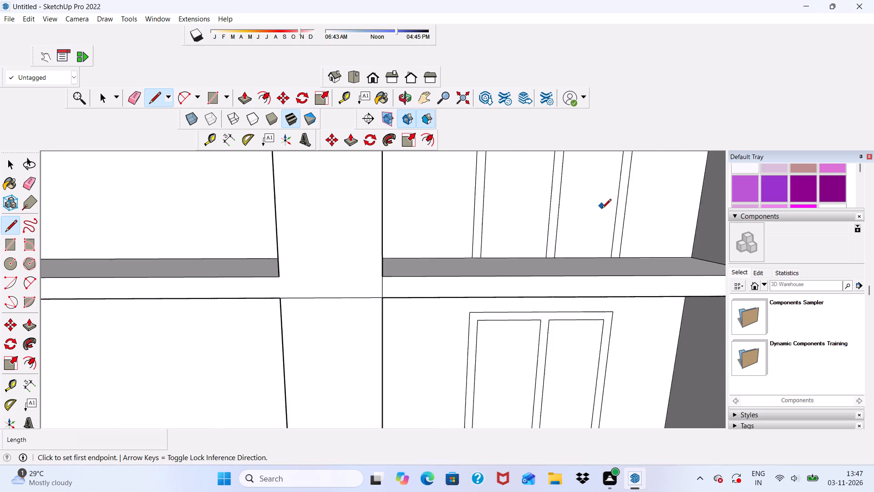
pyautogui.scroll(-9, 602, 209)
pyautogui.moveTo(603, 256); pyautogui.dragTo(607, 273, button='middle')
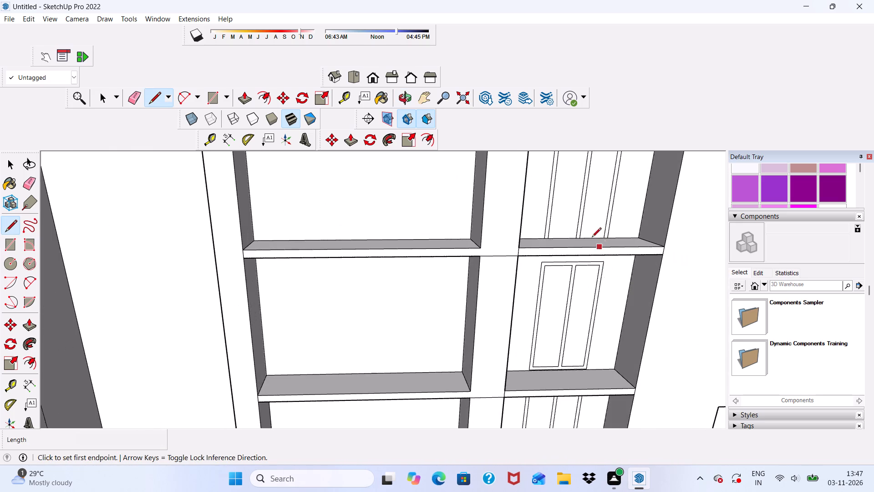
pyautogui.scroll(-5, 572, 232)
pyautogui.scroll(-6, 547, 204)
pyautogui.moveTo(549, 296); pyautogui.dragTo(509, 354, button='middle')
pyautogui.scroll(1, 553, 230)
pyautogui.press('space')
pyautogui.scroll(-2, 521, 236)
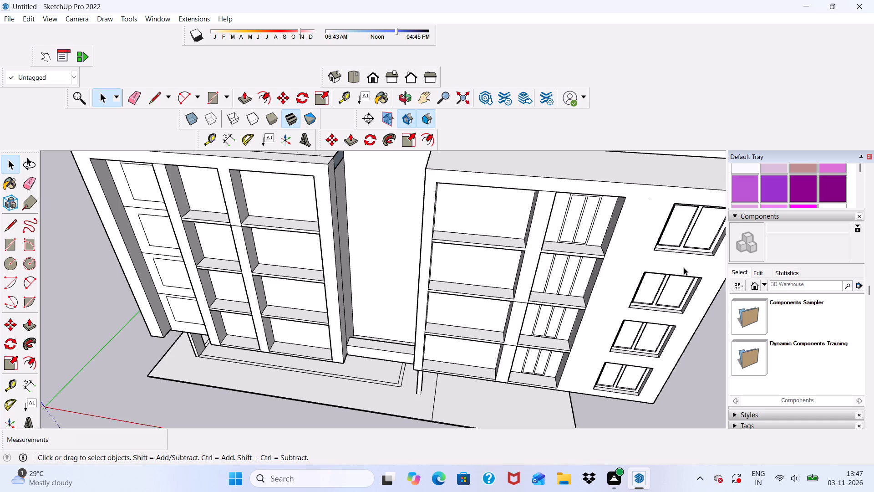
pyautogui.scroll(1, 680, 274)
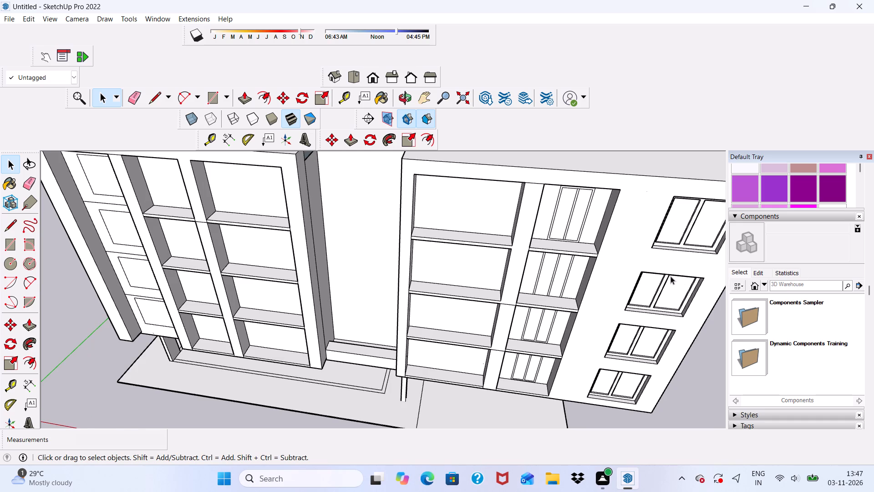
pyautogui.scroll(-3, 610, 286)
pyautogui.moveTo(473, 348); pyautogui.dragTo(500, 261, button='middle')
pyautogui.scroll(6, 588, 202)
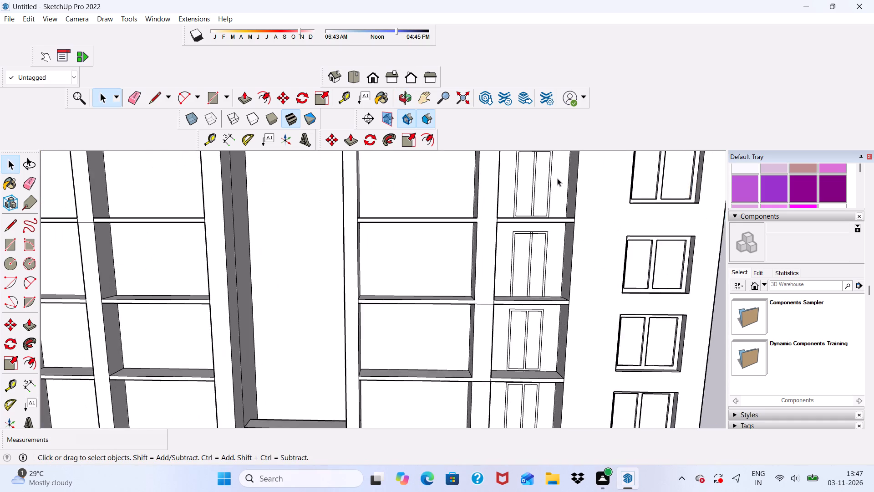
pyautogui.scroll(5, 562, 177)
pyautogui.moveTo(541, 191); pyautogui.dragTo(557, 244, button='middle')
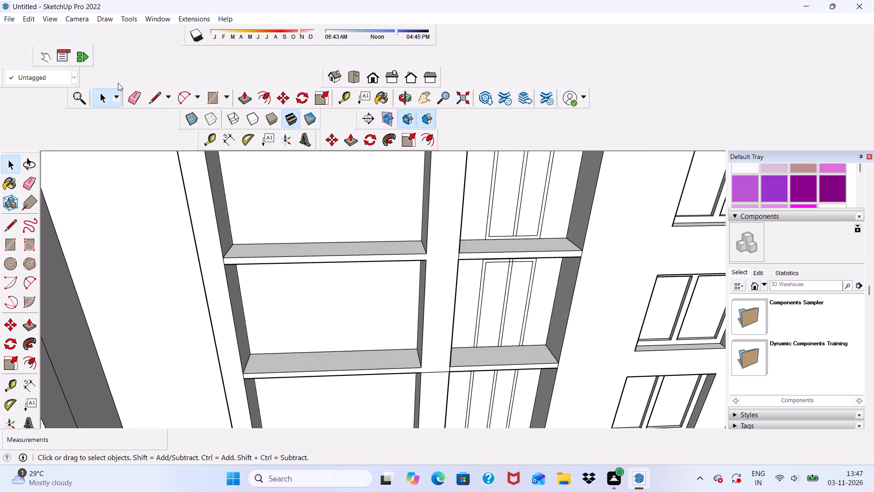
pyautogui.click(149, 97)
pyautogui.scroll(8, 502, 227)
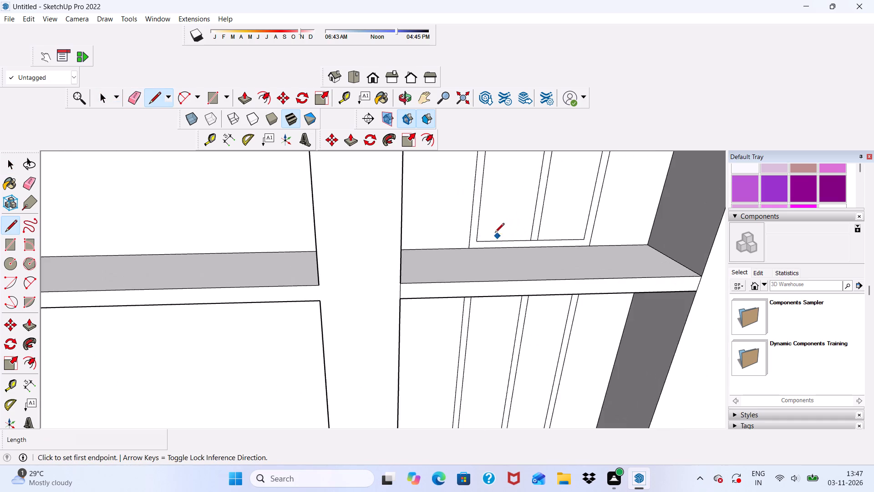
pyautogui.scroll(5, 495, 233)
pyautogui.click(470, 233)
pyautogui.click(473, 248)
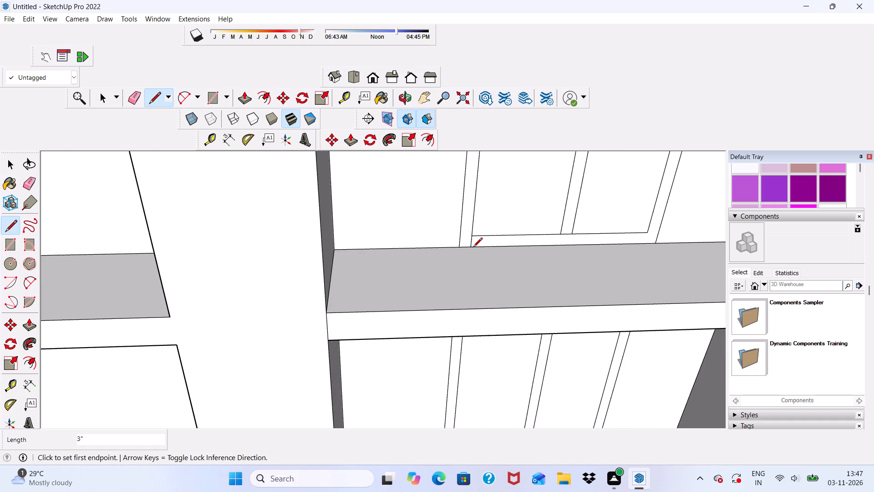
# Extend the top-floor door's two central divider lines and right-hand inner frame edge down to the floor line with 3" segments.
pyautogui.click(561, 236)
pyautogui.click(560, 246)
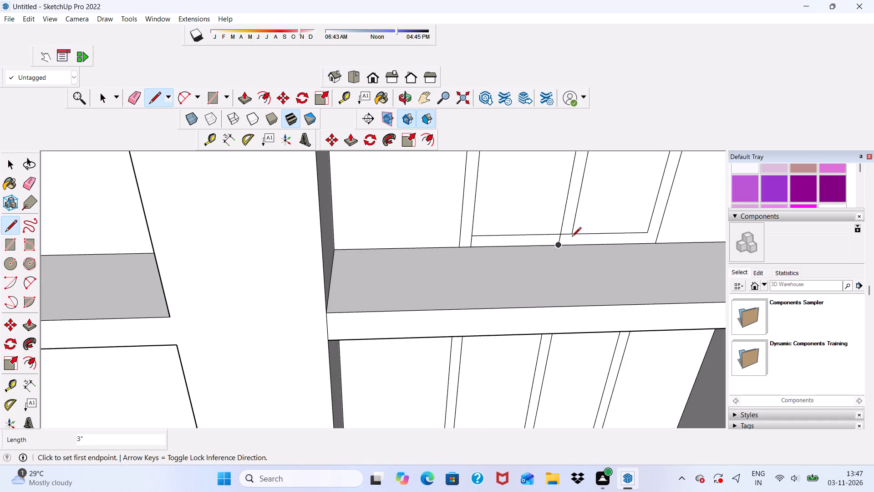
pyautogui.click(573, 234)
pyautogui.click(575, 246)
pyautogui.click(647, 235)
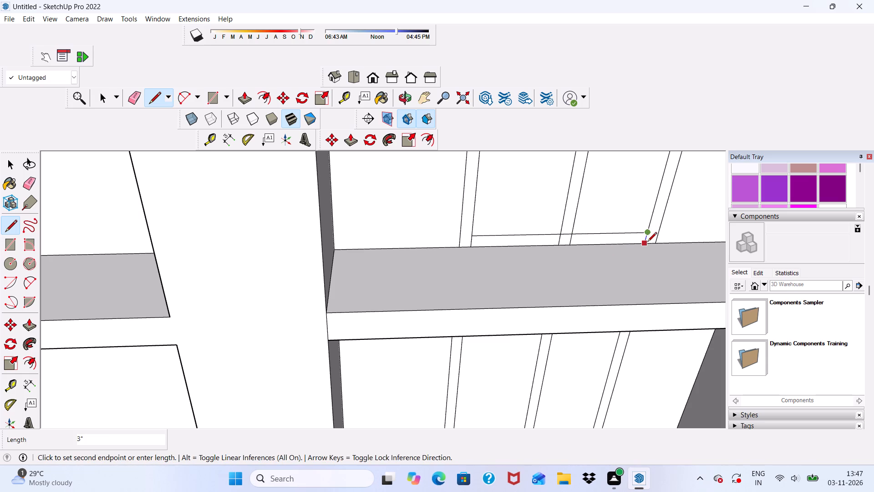
pyautogui.click(647, 243)
pyautogui.press('space')
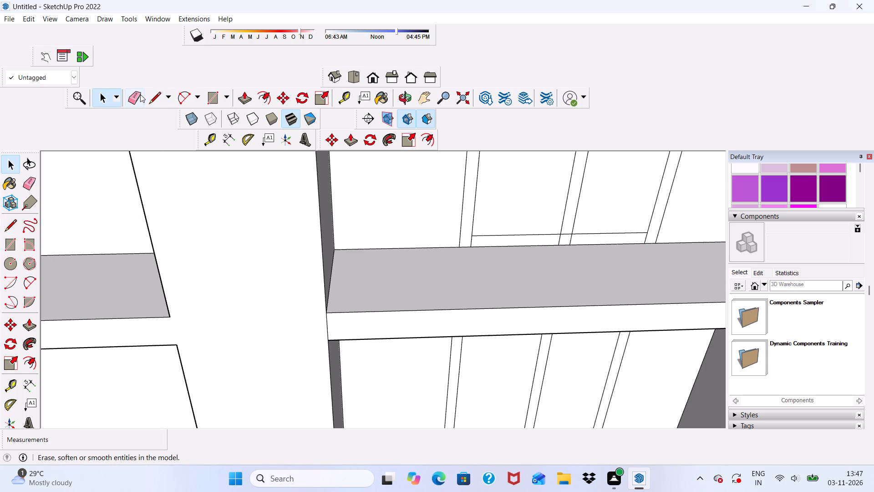
# Erase the inner bottom edges of both leaves and the short piece across the divider on the top-floor door.
pyautogui.click(139, 94)
pyautogui.scroll(2, 522, 225)
pyautogui.moveTo(524, 224); pyautogui.dragTo(528, 249)
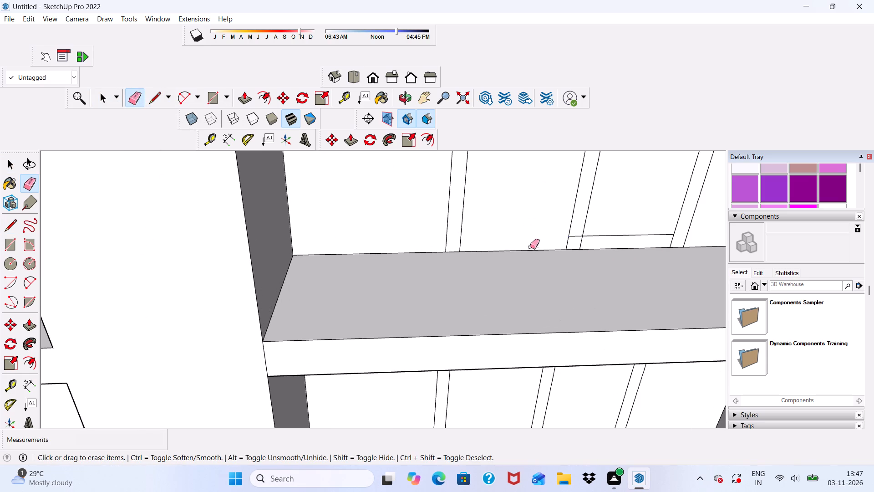
pyautogui.scroll(3, 559, 234)
pyautogui.moveTo(579, 233); pyautogui.dragTo(576, 239)
pyautogui.moveTo(600, 235); pyautogui.dragTo(605, 237)
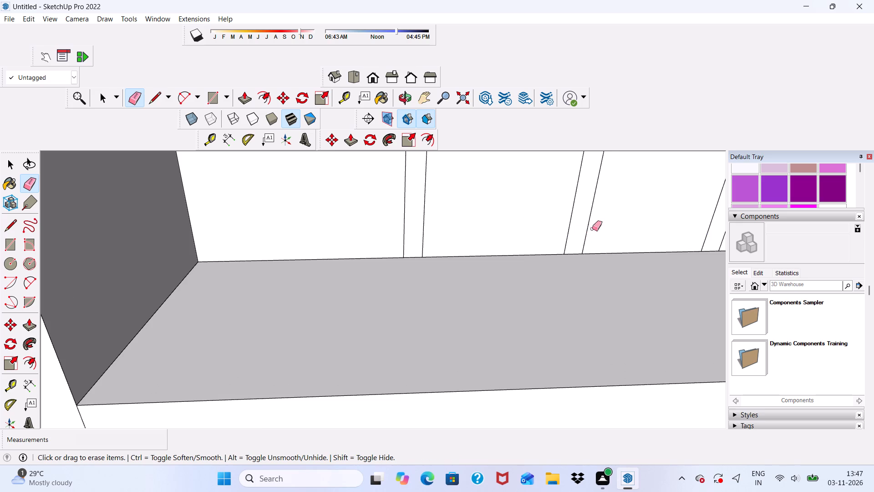
# Erase the short inner top edge between the two divider lines of the top-floor door.
pyautogui.scroll(-18, 518, 228)
pyautogui.scroll(-6, 535, 261)
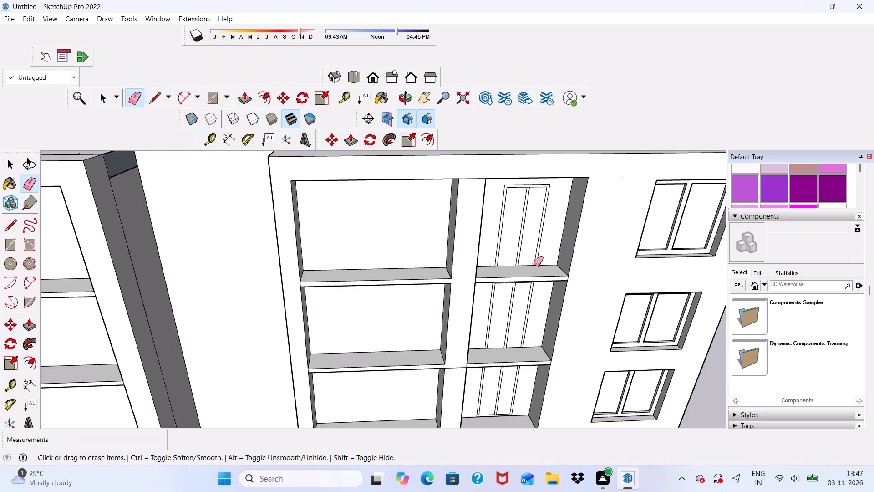
pyautogui.scroll(18, 528, 188)
pyautogui.scroll(-1, 530, 200)
pyautogui.scroll(3, 532, 195)
pyautogui.moveTo(529, 195); pyautogui.dragTo(530, 199)
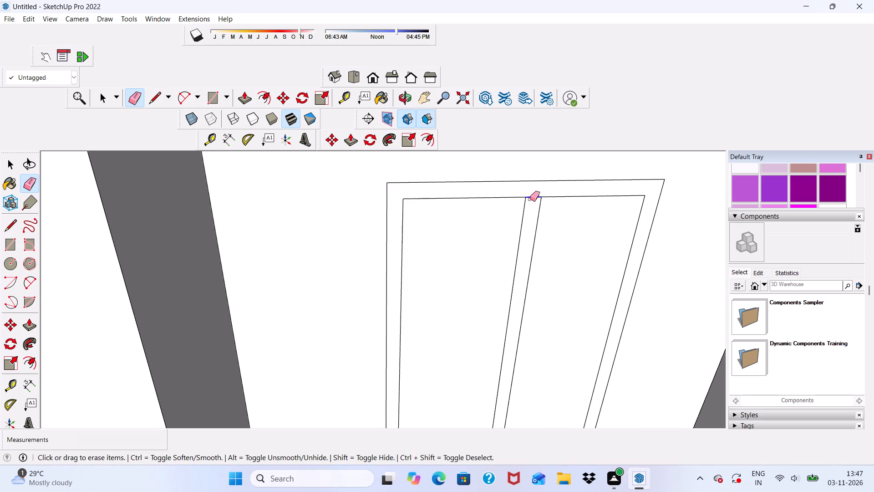
pyautogui.moveTo(530, 199); pyautogui.dragTo(530, 200)
# On the second door from the top, erase the divider lines crossing the head frame and the short edge between them.
pyautogui.scroll(-18, 522, 182)
pyautogui.moveTo(494, 327); pyautogui.dragTo(477, 232, button='middle')
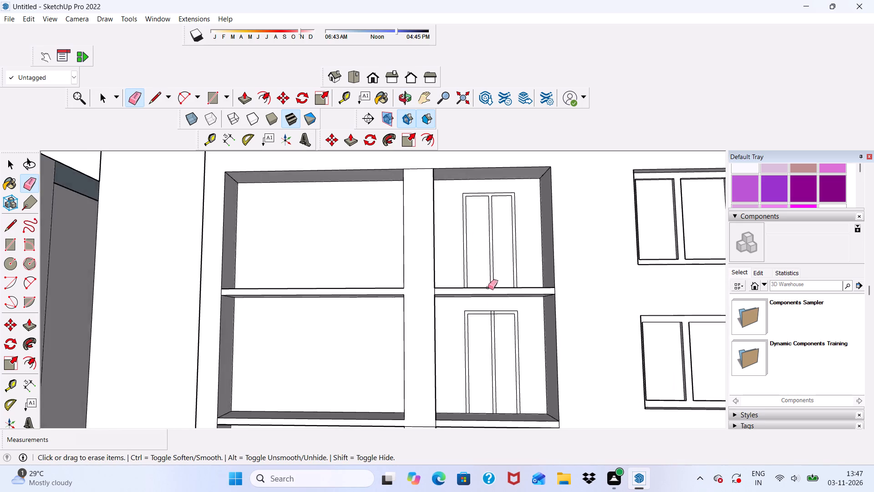
pyautogui.scroll(20, 502, 333)
pyautogui.scroll(7, 502, 333)
pyautogui.moveTo(434, 278); pyautogui.dragTo(435, 278)
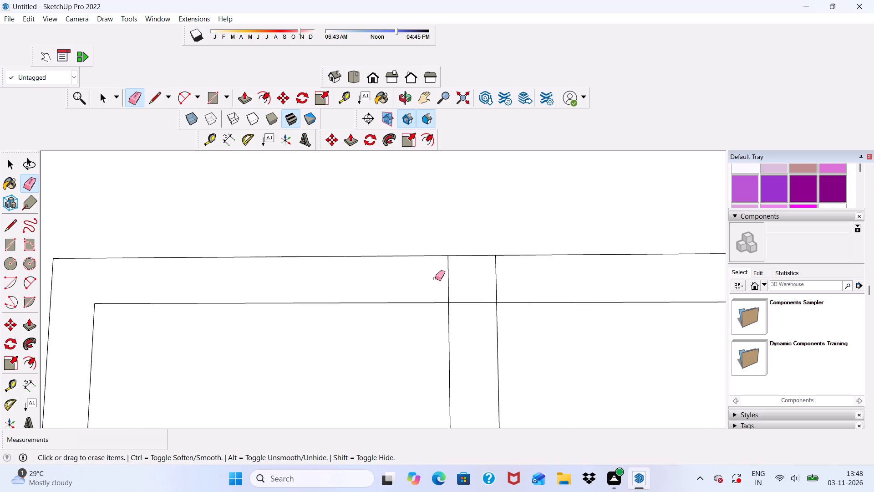
pyautogui.moveTo(435, 278); pyautogui.dragTo(499, 291)
pyautogui.moveTo(484, 291); pyautogui.dragTo(462, 326)
pyautogui.scroll(-4, 456, 299)
pyautogui.press('space')
# On the third door from the top, extend the left-hand inner frame edge and both central divider lines down to the floor line.
pyautogui.scroll(-20, 503, 209)
pyautogui.scroll(-9, 503, 209)
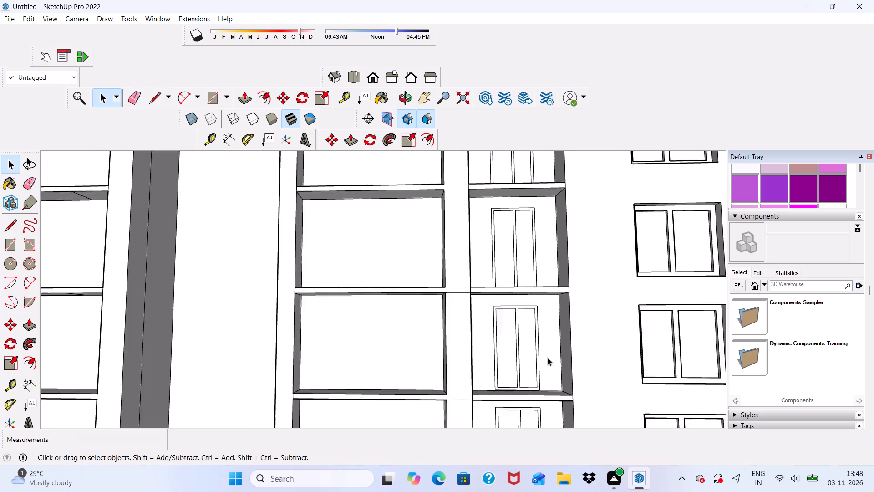
pyautogui.scroll(1, 544, 359)
pyautogui.moveTo(529, 364); pyautogui.dragTo(528, 291, button='middle')
pyautogui.moveTo(528, 286); pyautogui.dragTo(525, 321, button='middle')
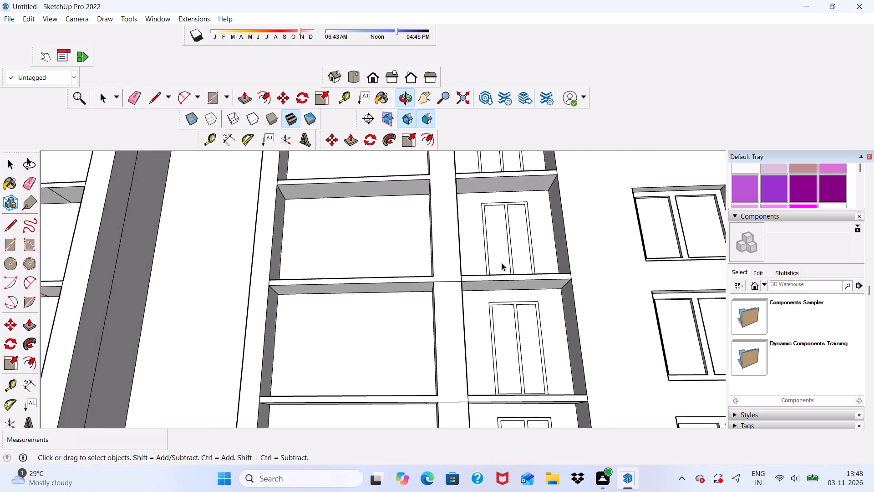
pyautogui.scroll(-5, 468, 165)
pyautogui.moveTo(493, 295); pyautogui.dragTo(481, 385, button='middle')
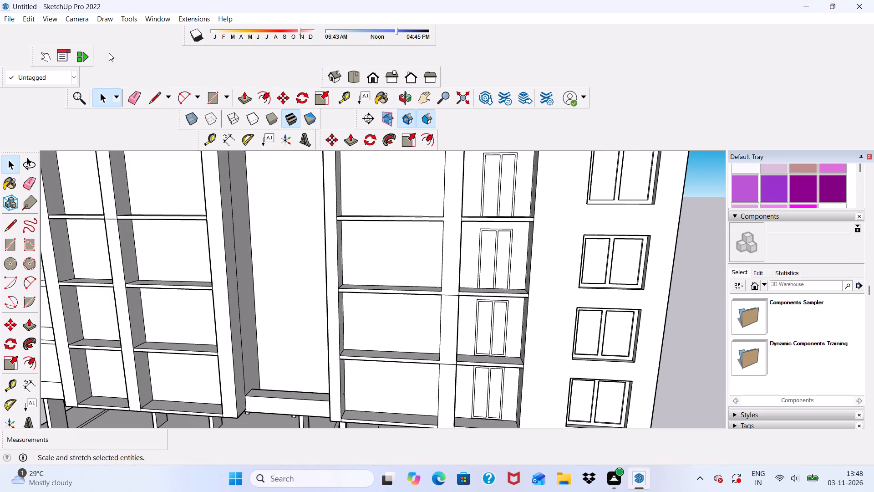
pyautogui.click(153, 94)
pyautogui.scroll(12, 492, 354)
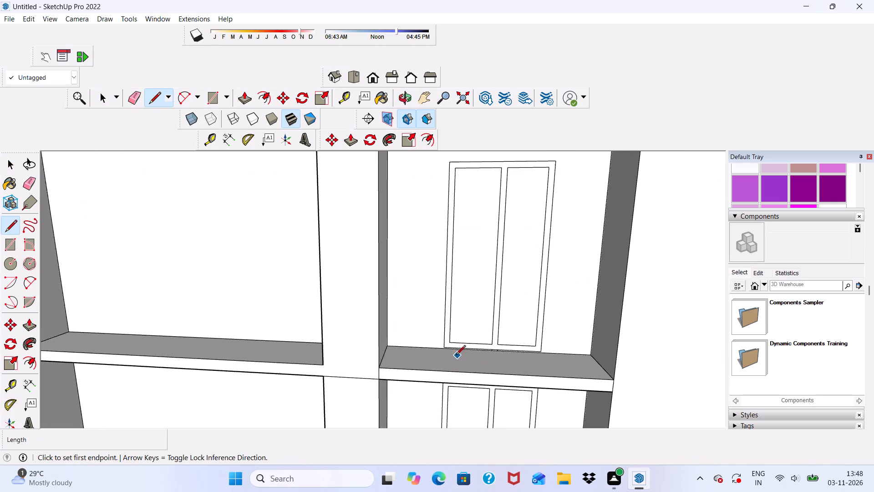
pyautogui.scroll(16, 456, 355)
pyautogui.click(442, 323)
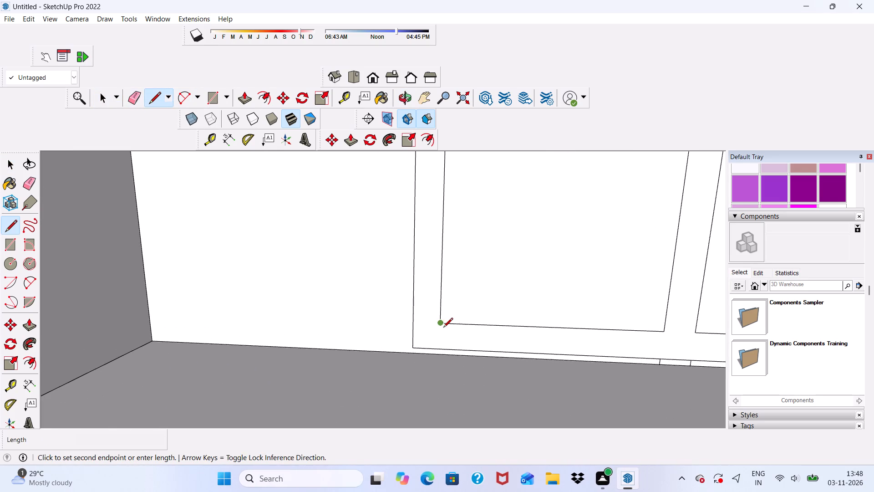
pyautogui.click(443, 356)
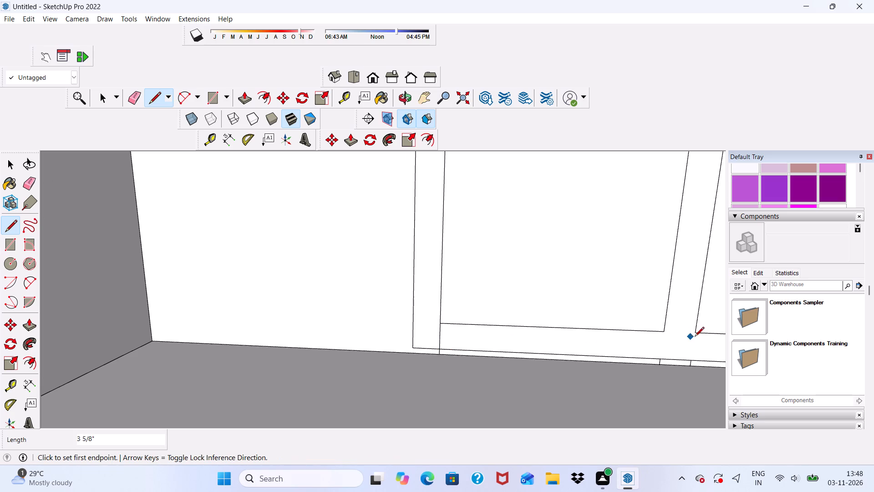
pyautogui.click(664, 332)
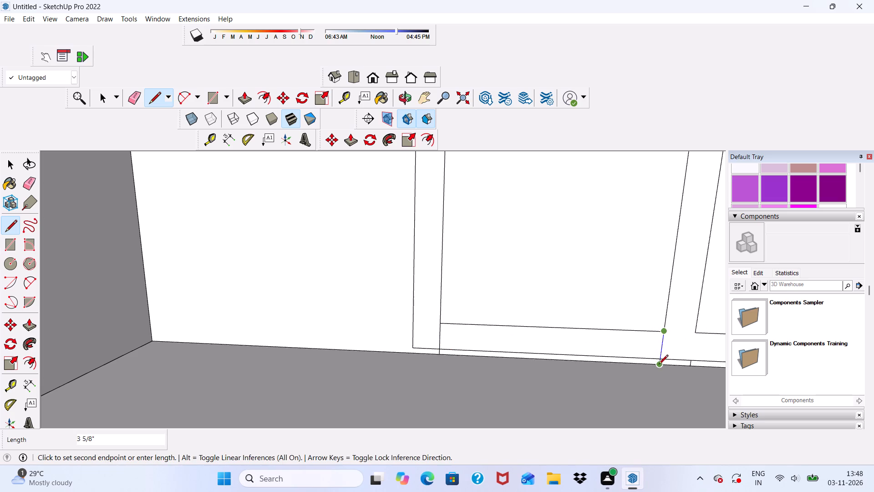
pyautogui.click(659, 365)
pyautogui.click(696, 334)
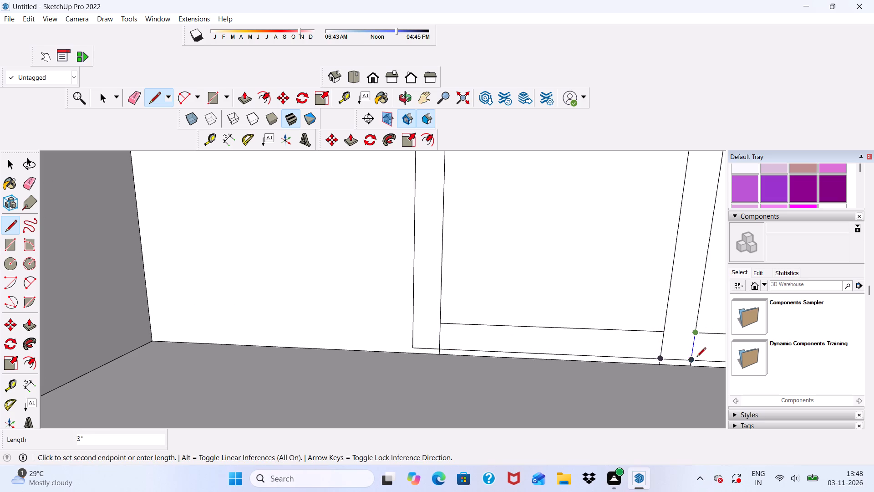
pyautogui.click(695, 361)
# Extend both outer frame edges of the third door from the top down to the floor line with short 5/8" segments.
pyautogui.scroll(-9, 610, 286)
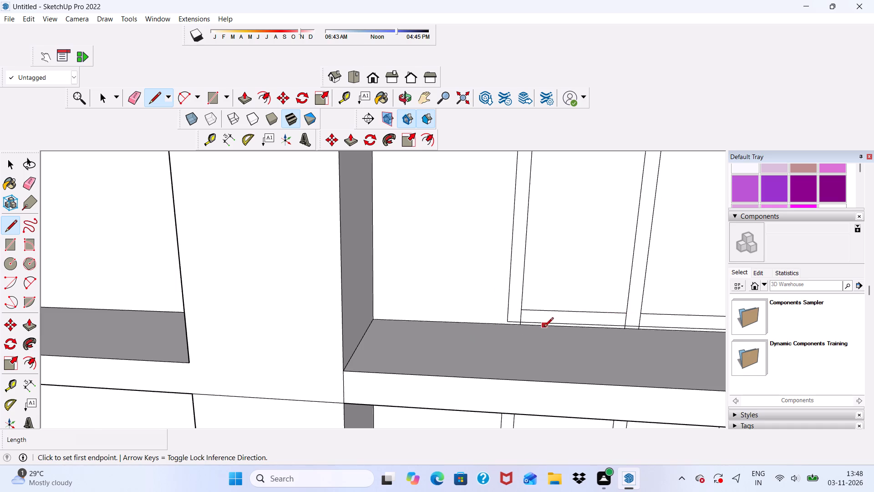
pyautogui.scroll(6, 544, 328)
pyautogui.scroll(5, 470, 310)
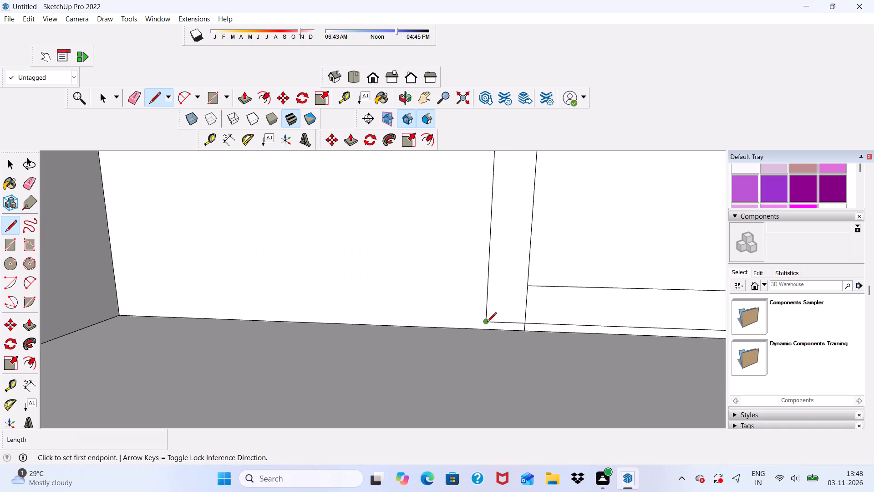
pyautogui.click(487, 323)
pyautogui.click(490, 333)
pyautogui.scroll(-5, 466, 314)
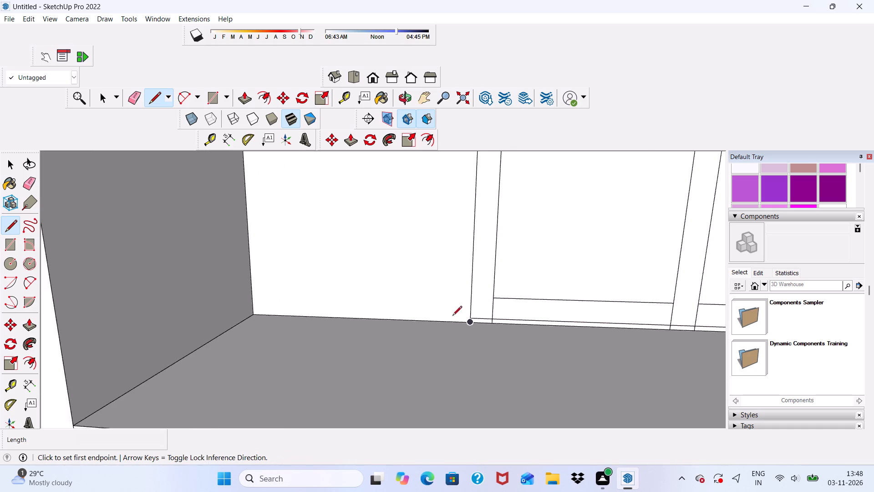
pyautogui.scroll(-7, 452, 316)
pyautogui.scroll(8, 617, 319)
pyautogui.click(623, 322)
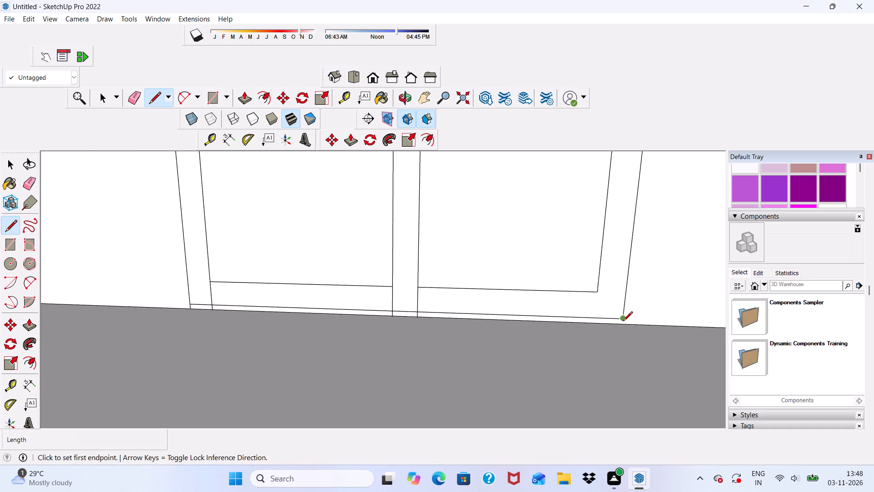
pyautogui.click(622, 327)
# Erase the inner and outer bottom frame edges across both panels and the central divider of the third door from the top.
pyautogui.press('space')
pyautogui.click(137, 93)
pyautogui.moveTo(289, 282); pyautogui.dragTo(290, 287)
pyautogui.click(290, 301)
pyautogui.click(290, 304)
pyautogui.moveTo(290, 305); pyautogui.dragTo(290, 310)
pyautogui.click(290, 310)
pyautogui.moveTo(429, 282); pyautogui.dragTo(431, 286)
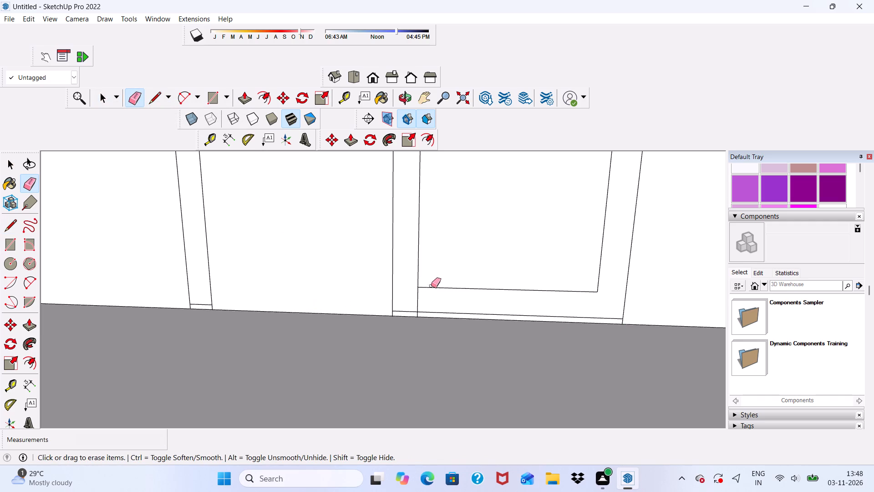
pyautogui.moveTo(431, 286); pyautogui.dragTo(433, 313)
pyautogui.moveTo(405, 303); pyautogui.dragTo(393, 313)
pyautogui.click(393, 313)
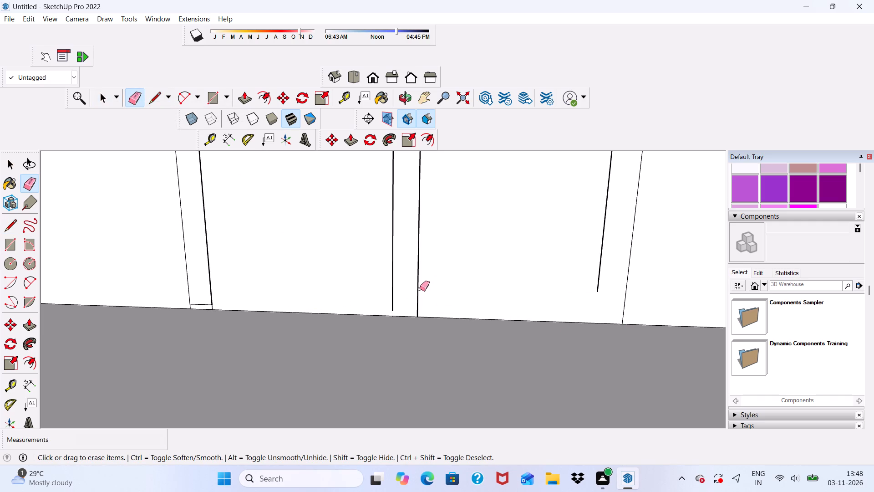
# On the third door from the top, extend the right-hand inner frame edge 3 5/8" and the left divider line 5/8" down to the floor line.
pyautogui.scroll(-2, 423, 274)
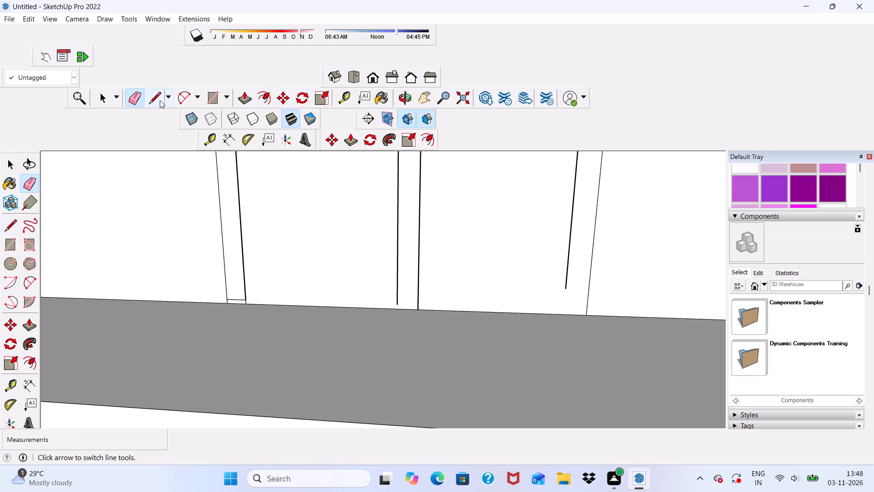
pyautogui.click(158, 96)
pyautogui.scroll(2, 572, 305)
pyautogui.click(564, 286)
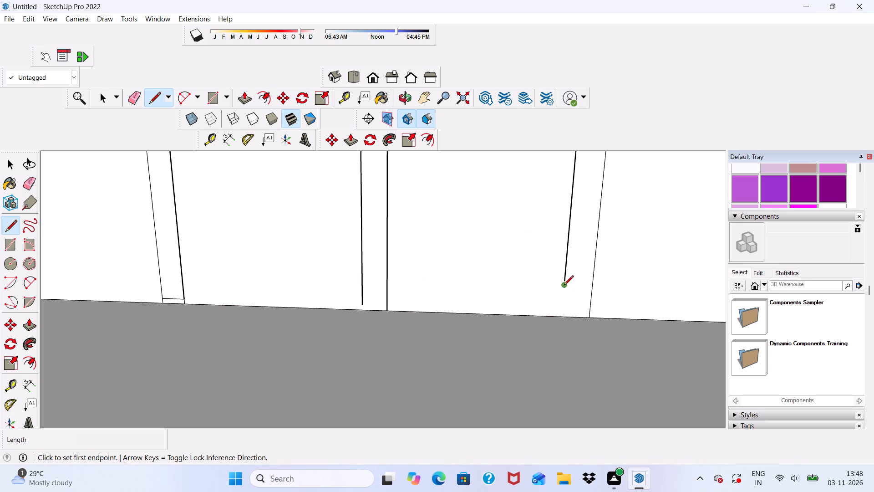
pyautogui.click(560, 318)
pyautogui.scroll(1, 211, 319)
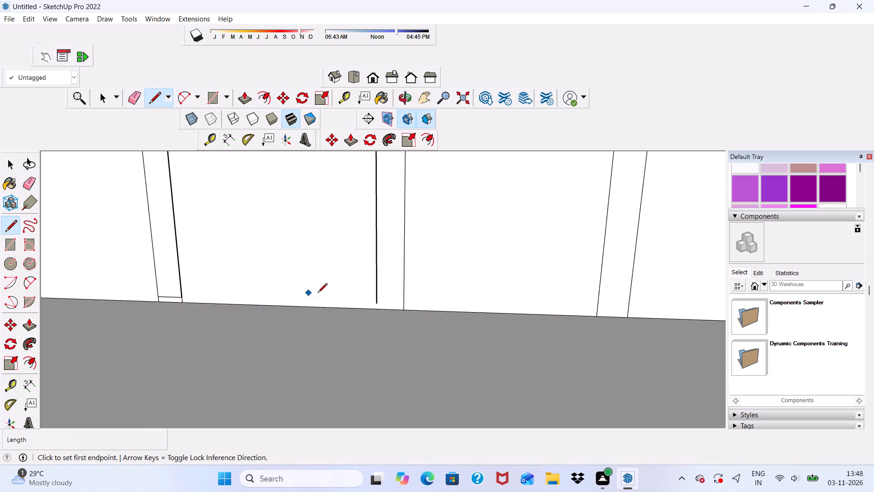
pyautogui.scroll(5, 375, 304)
pyautogui.click(375, 304)
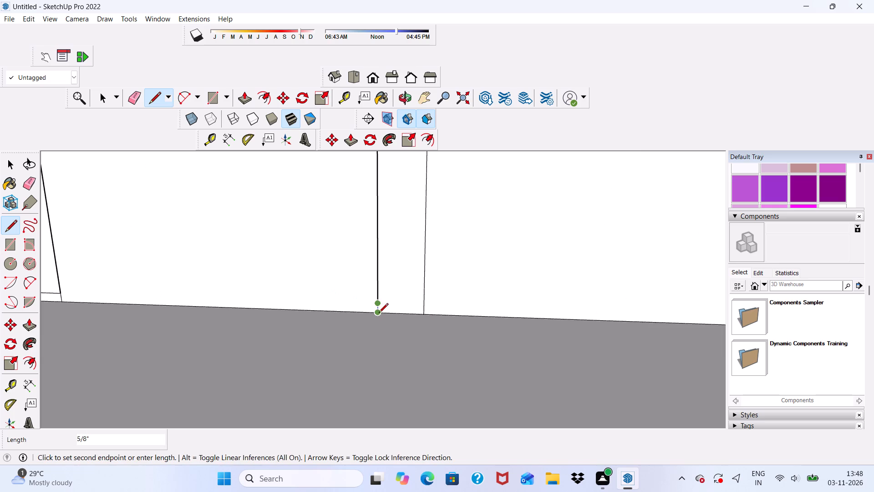
pyautogui.click(379, 313)
# Erase only the short horizontal edge across the foot of the third door's left-hand jamb, keeping the floor line beneath it.
pyautogui.scroll(-17, 375, 301)
pyautogui.scroll(5, 324, 285)
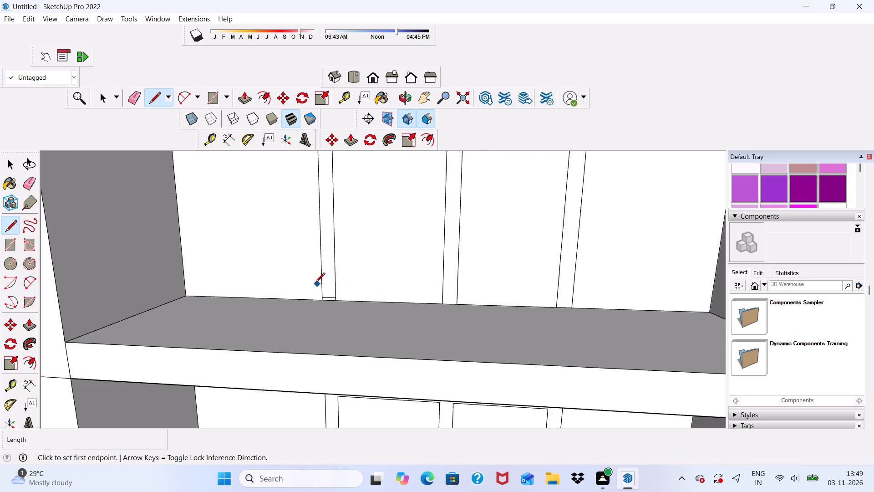
pyautogui.click(136, 100)
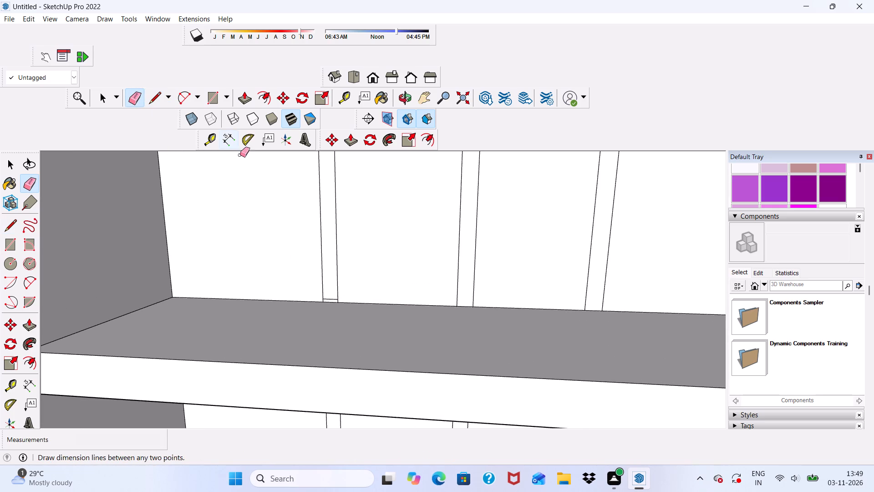
pyautogui.scroll(4, 286, 361)
pyautogui.scroll(5, 346, 287)
pyautogui.moveTo(337, 280); pyautogui.dragTo(335, 295)
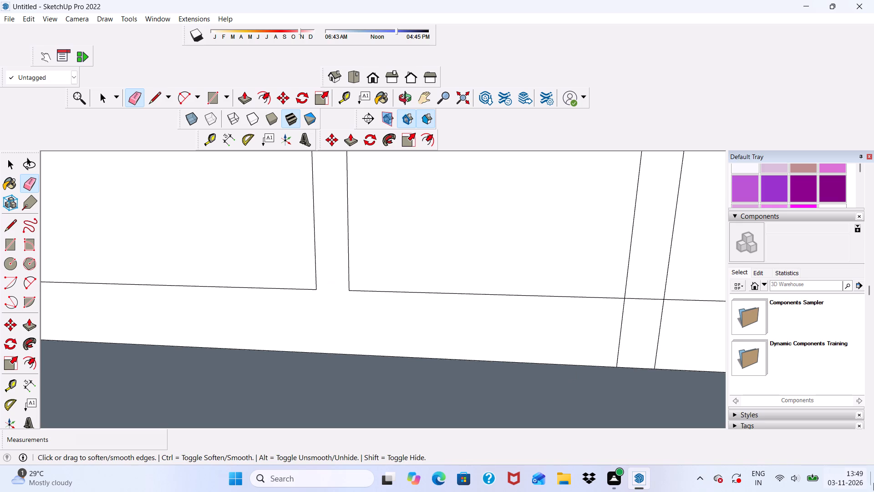
pyautogui.hotkey('ctrl', 'z')
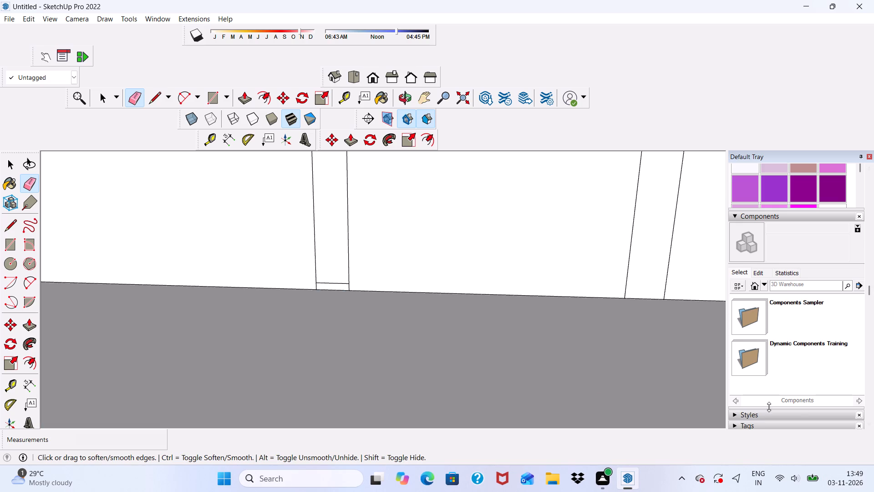
pyautogui.scroll(1, 395, 325)
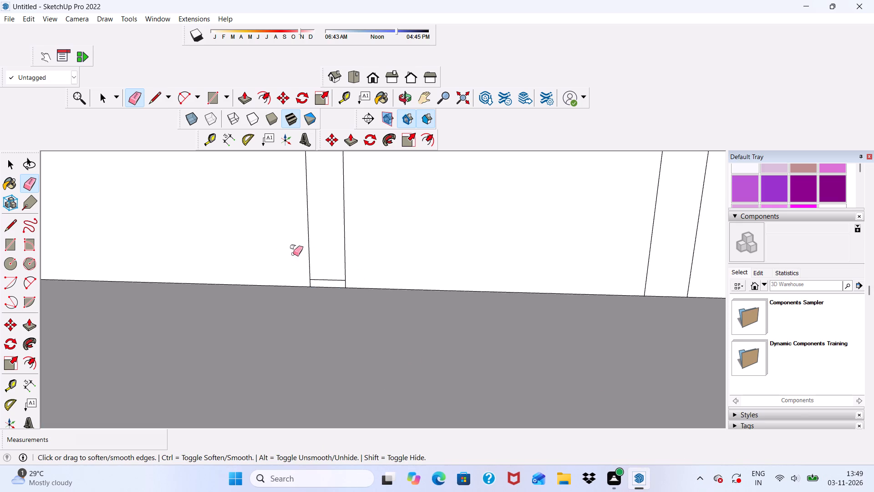
pyautogui.moveTo(334, 282); pyautogui.dragTo(334, 287)
pyautogui.moveTo(335, 281); pyautogui.dragTo(335, 288)
pyautogui.hotkey('ctrl', 'z')
pyautogui.hotkey('ctrl', 'z')
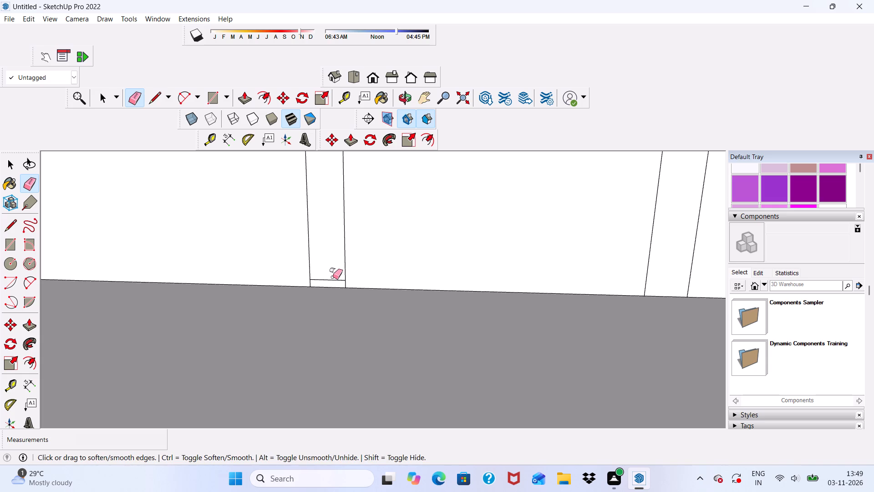
pyautogui.click(333, 277)
pyautogui.click(333, 280)
pyautogui.scroll(-8, 337, 252)
pyautogui.press('space')
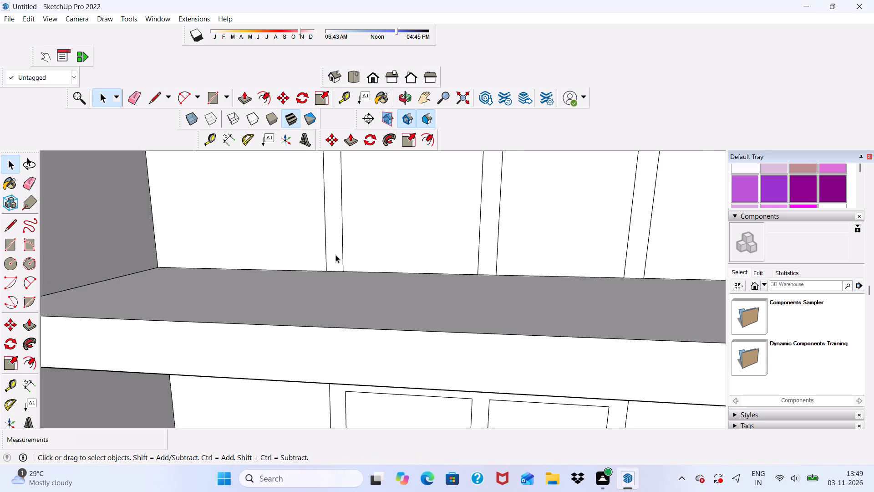
pyautogui.click(335, 255)
# Extend both central divider lines of the lowest door down to the floor line with 3 15/16" segments.
pyautogui.scroll(-19, 344, 281)
pyautogui.scroll(-1, 409, 287)
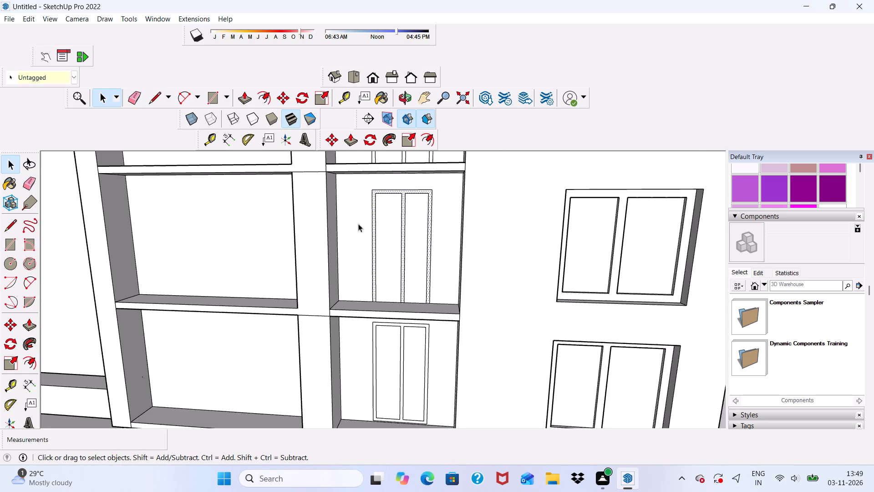
pyautogui.scroll(1, 345, 202)
pyautogui.scroll(-10, 350, 274)
pyautogui.scroll(-4, 415, 317)
pyautogui.moveTo(391, 369); pyautogui.dragTo(406, 359, button='middle')
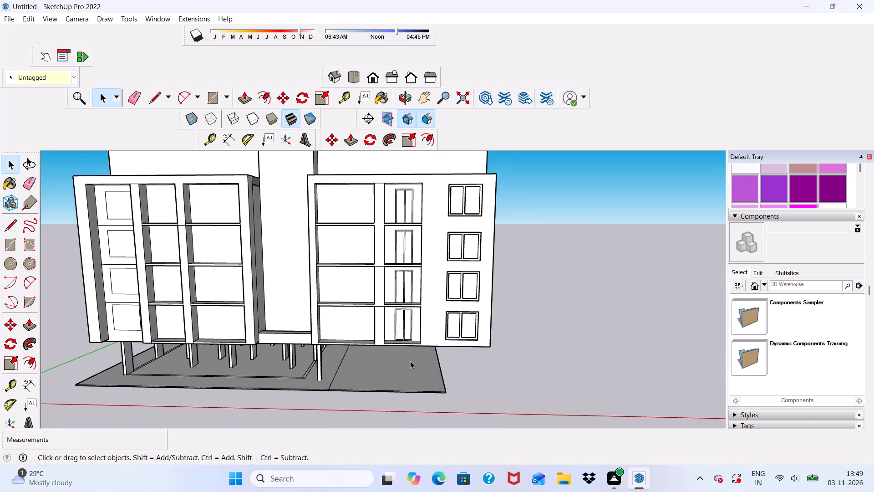
pyautogui.scroll(5, 410, 328)
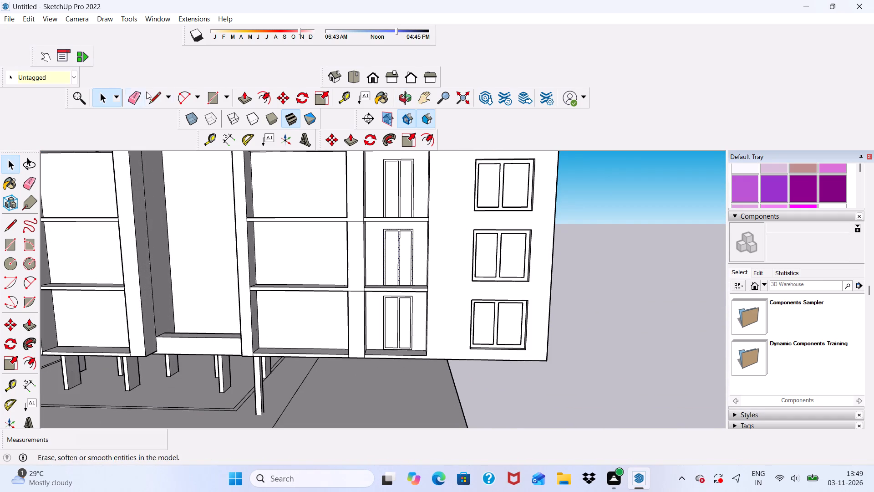
pyautogui.click(150, 96)
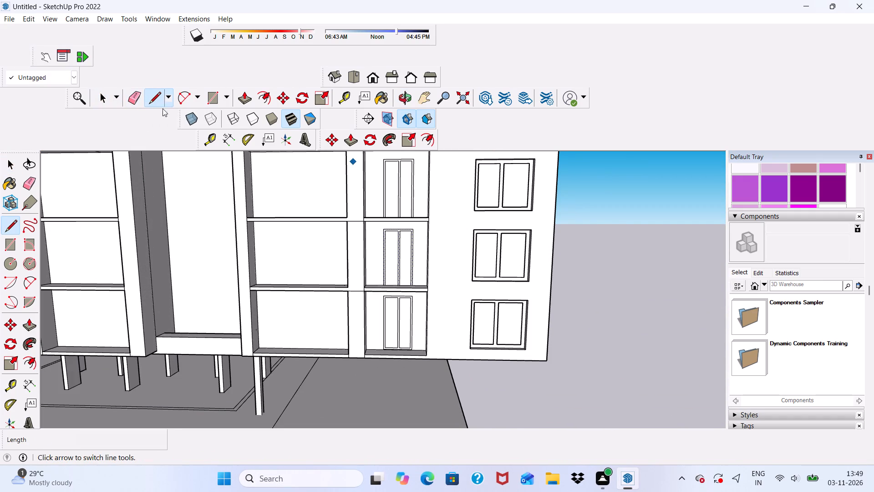
pyautogui.scroll(5, 399, 311)
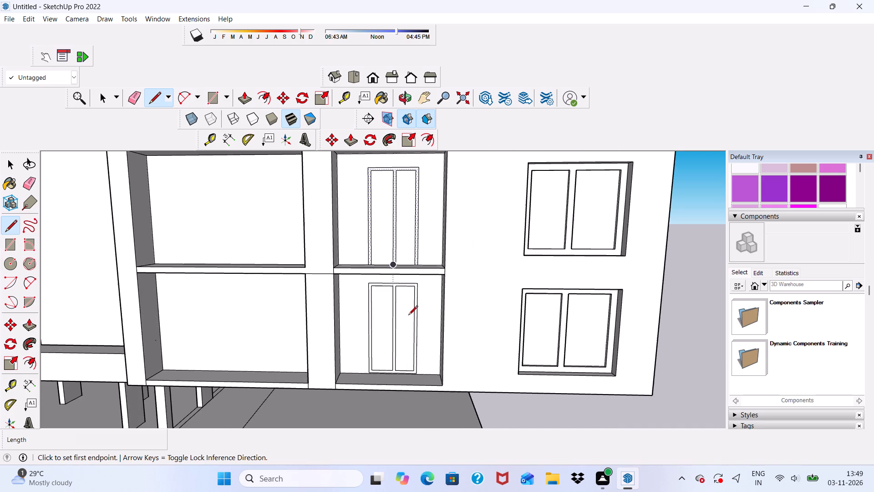
pyautogui.moveTo(391, 322); pyautogui.dragTo(378, 273, button='middle')
pyautogui.scroll(6, 382, 276)
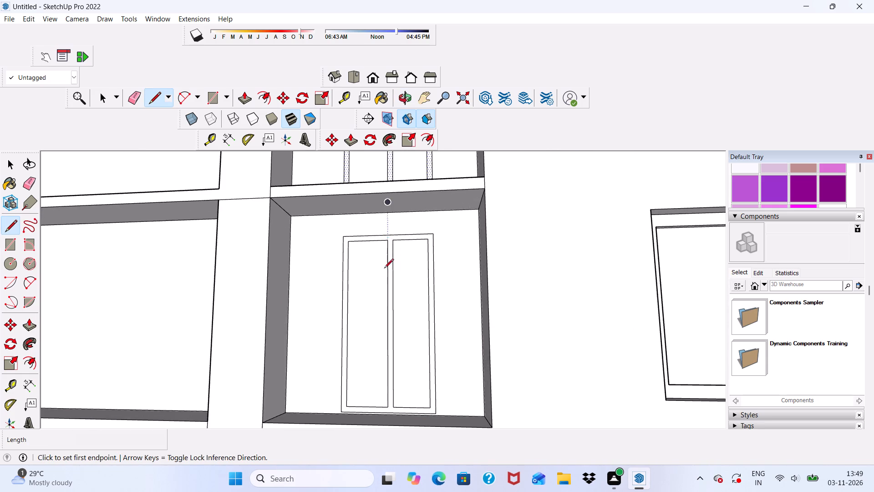
pyautogui.scroll(-4, 385, 282)
pyautogui.scroll(5, 350, 370)
pyautogui.scroll(11, 420, 363)
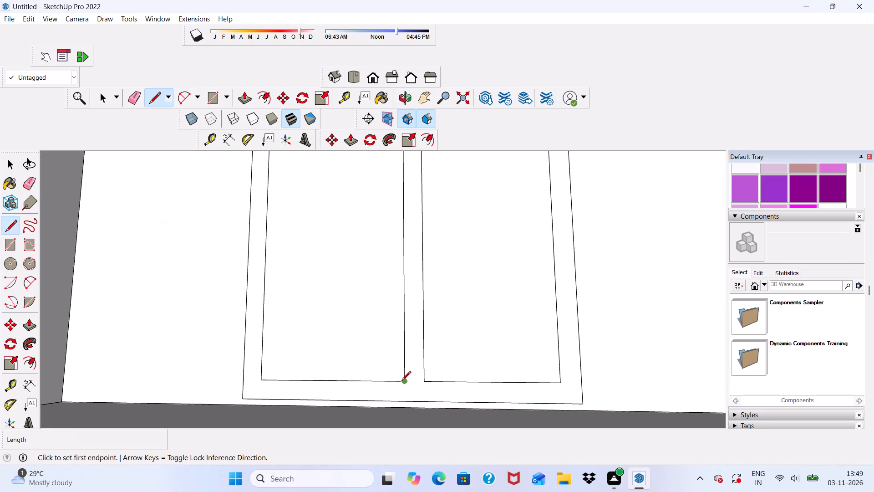
pyautogui.click(402, 381)
pyautogui.click(407, 411)
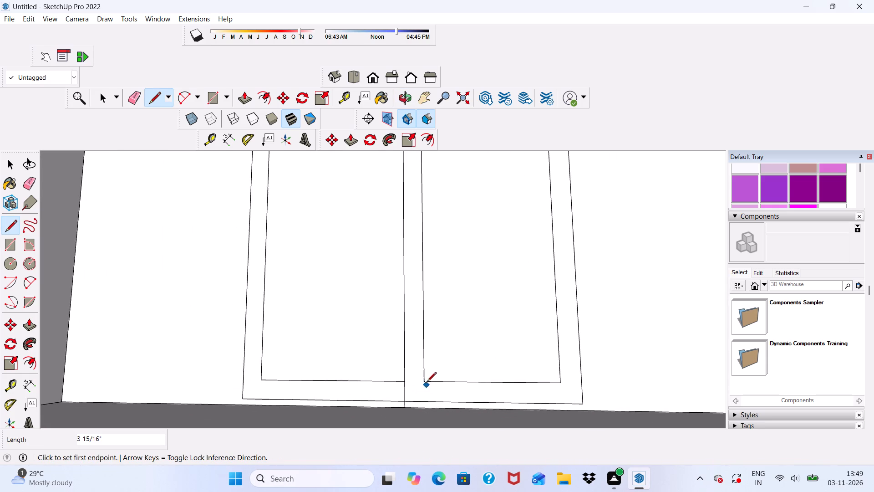
pyautogui.click(426, 384)
pyautogui.click(430, 412)
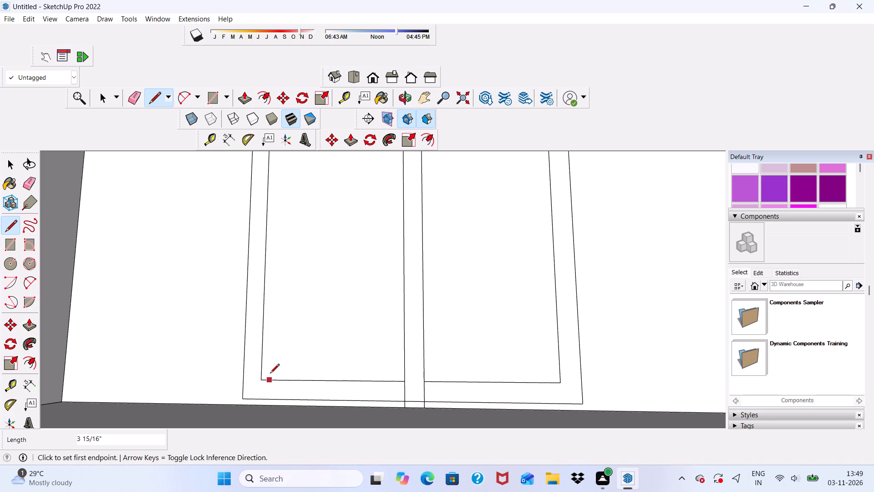
# Extend the lowest door's side frame edges down to the floor line, using 3 15/16" segments for the inner edges and 15/16" for the outer edges.
pyautogui.click(260, 382)
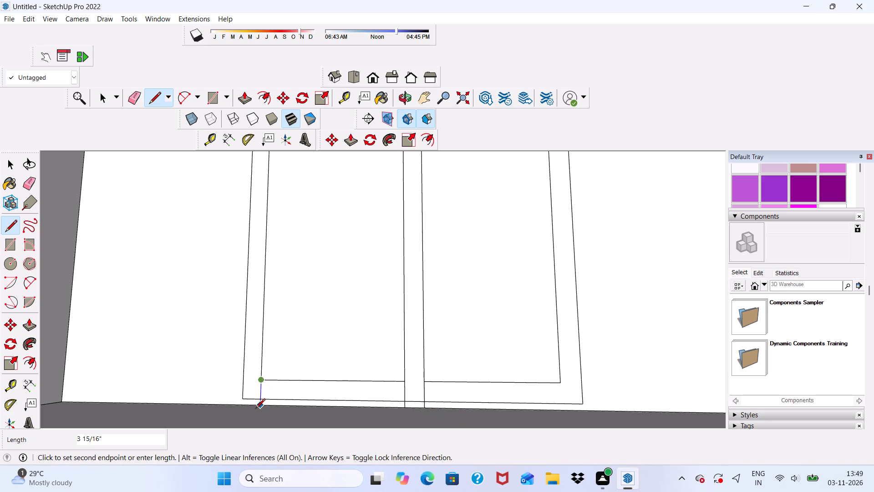
pyautogui.click(258, 408)
pyautogui.click(243, 400)
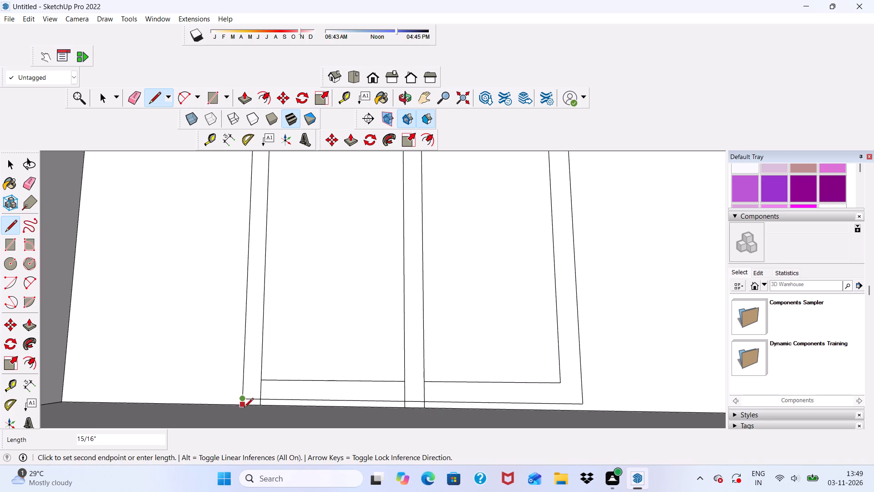
pyautogui.click(244, 408)
pyautogui.scroll(-5, 252, 384)
pyautogui.scroll(1, 450, 371)
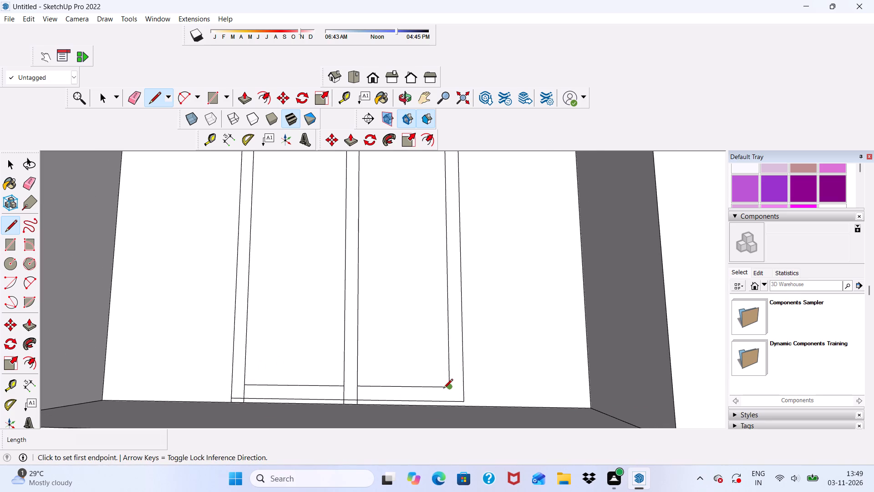
pyautogui.scroll(5, 443, 389)
pyautogui.click(453, 386)
pyautogui.scroll(-5, 456, 392)
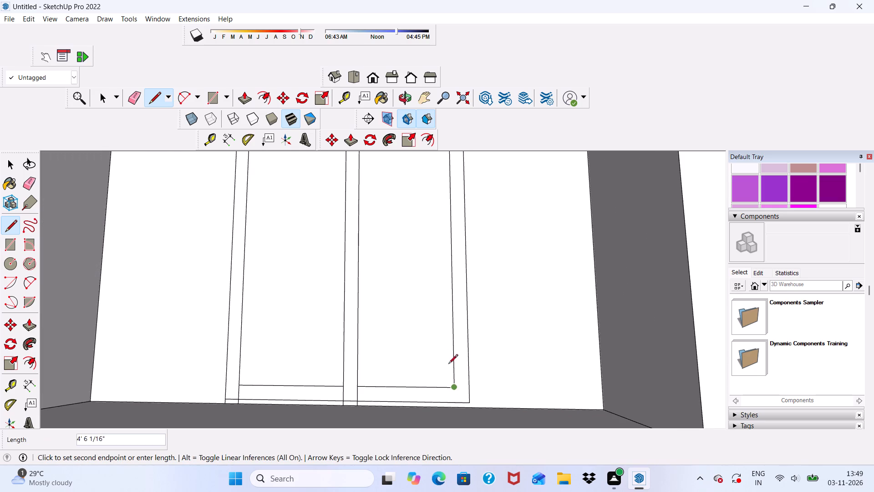
pyautogui.scroll(6, 433, 418)
pyautogui.click(467, 402)
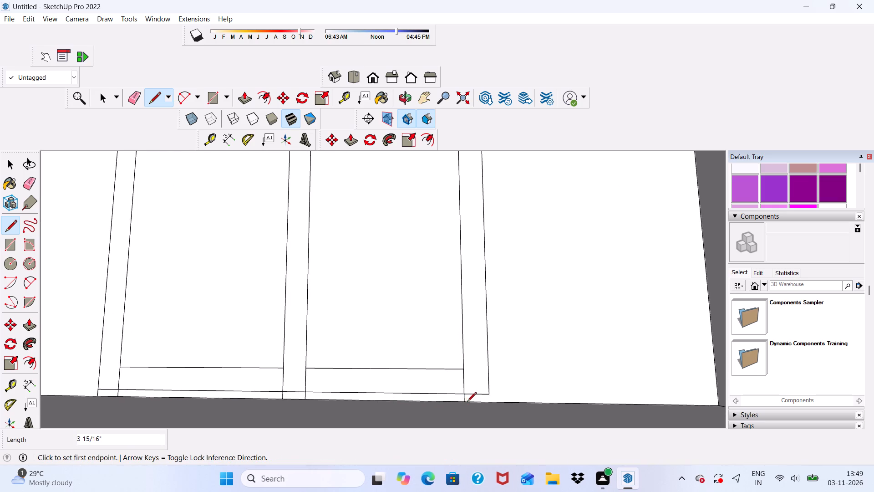
pyautogui.click(489, 394)
pyautogui.click(492, 404)
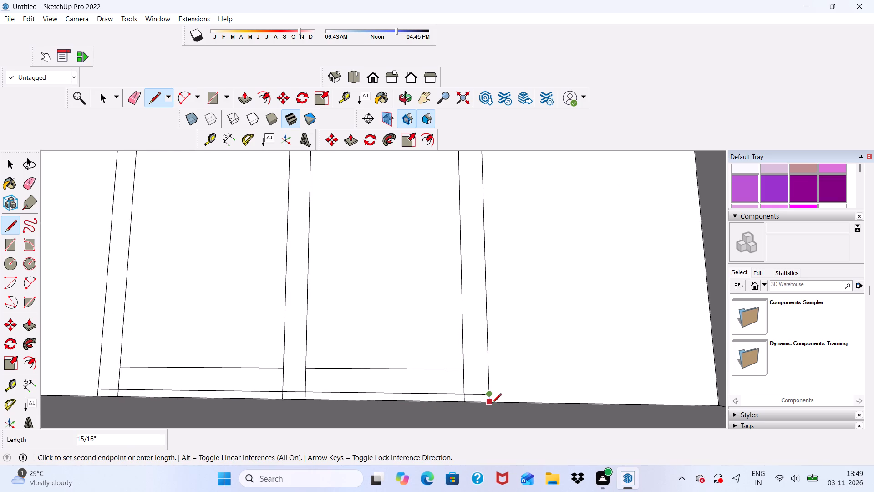
# Erase the lowest door's inner and outer bottom frame edges across both panels, the central divider and both side jambs.
pyautogui.click(133, 93)
pyautogui.moveTo(243, 357); pyautogui.dragTo(254, 391)
pyautogui.click(254, 391)
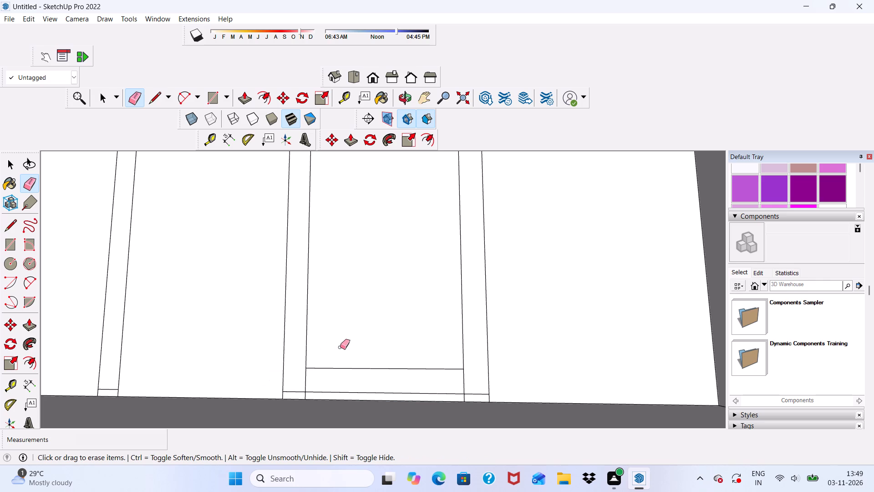
pyautogui.moveTo(344, 349); pyautogui.dragTo(351, 397)
pyautogui.moveTo(294, 384); pyautogui.dragTo(294, 389)
pyautogui.click(294, 390)
pyautogui.click(478, 387)
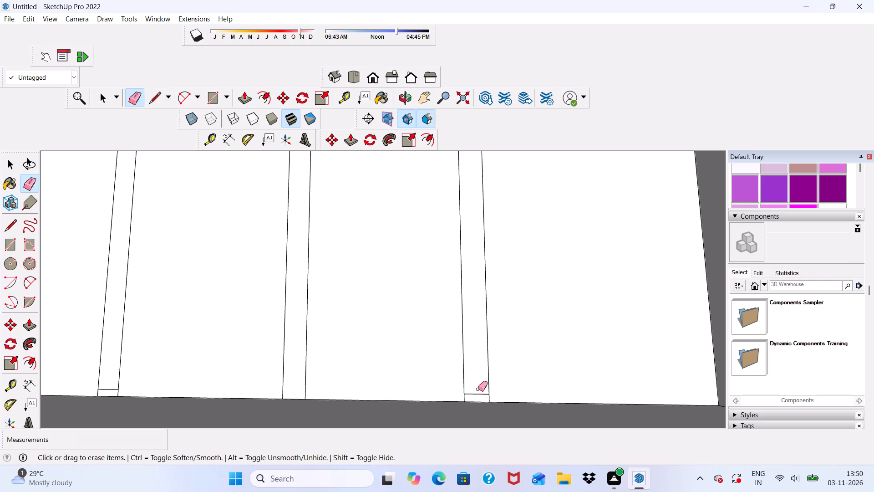
pyautogui.click(478, 392)
pyautogui.scroll(-4, 533, 328)
pyautogui.scroll(3, 225, 384)
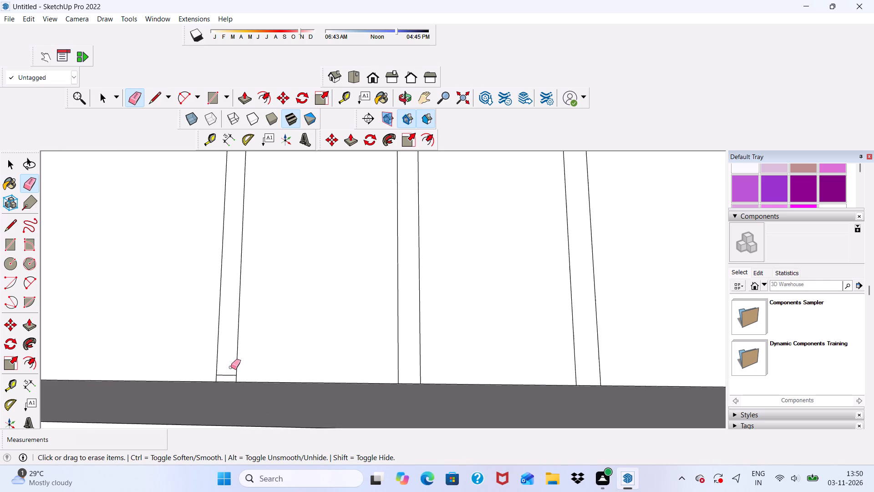
pyautogui.scroll(2, 231, 367)
pyautogui.moveTo(228, 374); pyautogui.dragTo(230, 382)
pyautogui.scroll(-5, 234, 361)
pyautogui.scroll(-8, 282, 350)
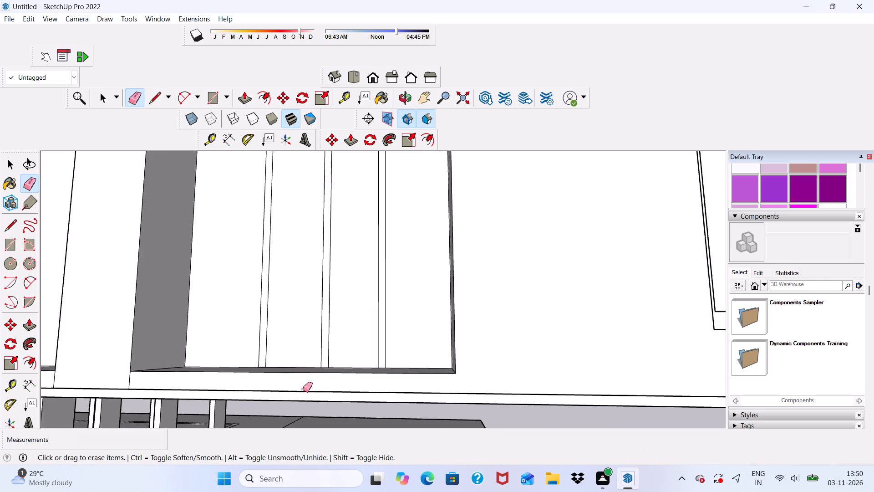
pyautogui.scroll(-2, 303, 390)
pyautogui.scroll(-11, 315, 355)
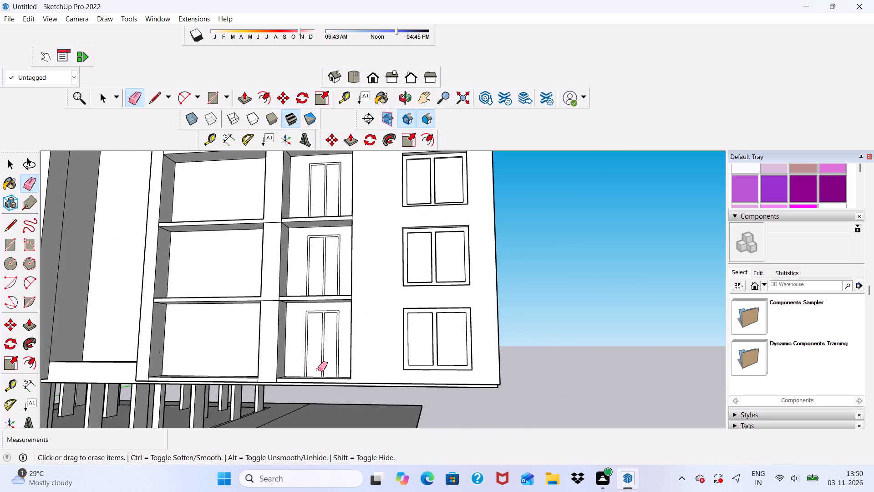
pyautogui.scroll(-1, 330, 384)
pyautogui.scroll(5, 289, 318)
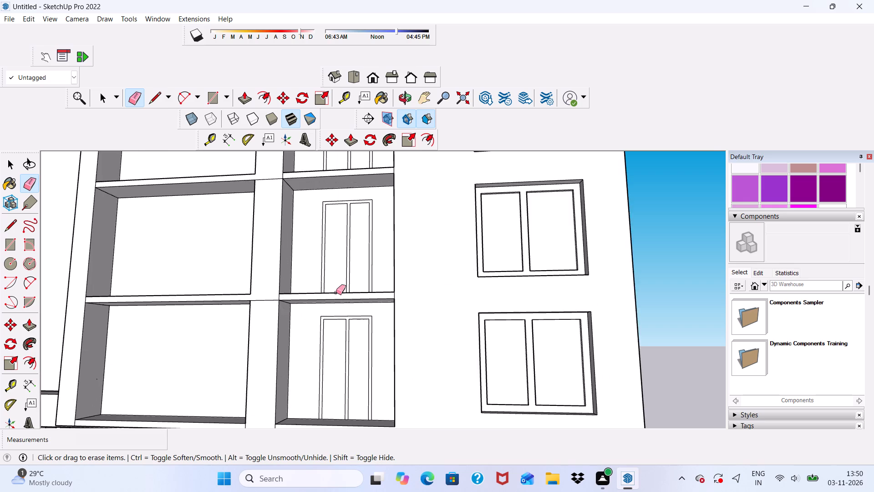
# Examine the doors and windows across the facade, from the lowest floor up to the top floor.
pyautogui.scroll(6, 345, 297)
pyautogui.scroll(-6, 343, 275)
pyautogui.moveTo(366, 332); pyautogui.dragTo(333, 404, button='middle')
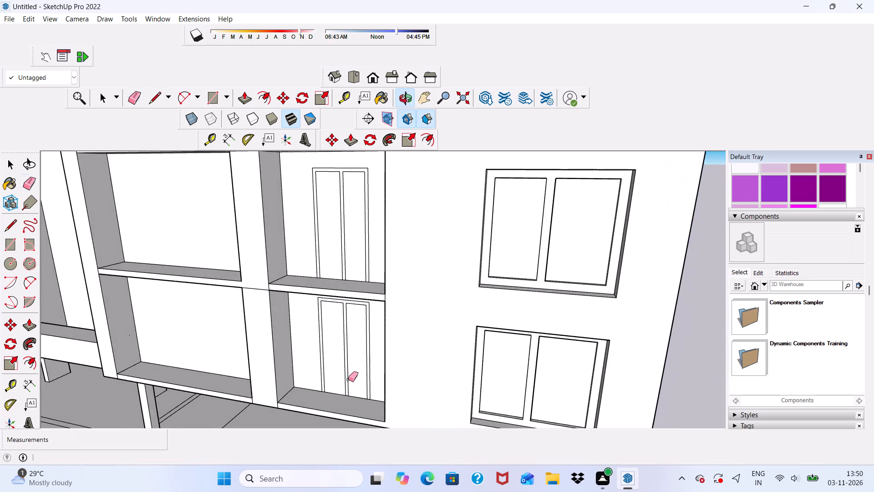
pyautogui.scroll(-6, 339, 266)
pyautogui.scroll(-5, 391, 263)
pyautogui.scroll(5, 345, 181)
pyautogui.scroll(-5, 345, 180)
pyautogui.moveTo(359, 247); pyautogui.dragTo(363, 248, button='middle')
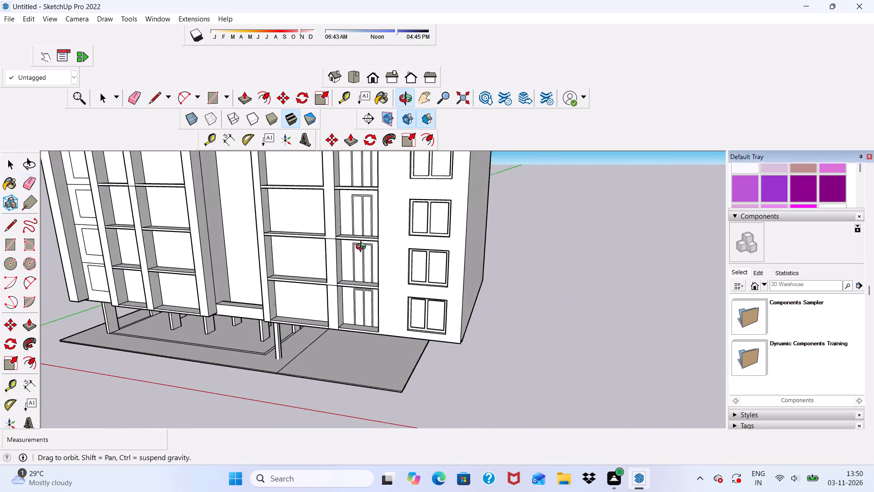
pyautogui.moveTo(363, 248); pyautogui.dragTo(396, 224, button='middle')
pyautogui.press('space')
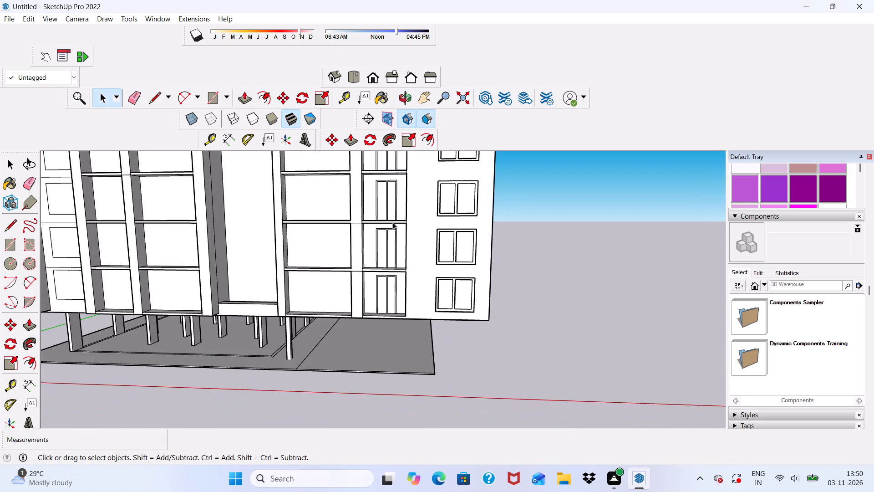
pyautogui.scroll(-9, 392, 234)
pyautogui.scroll(17, 383, 198)
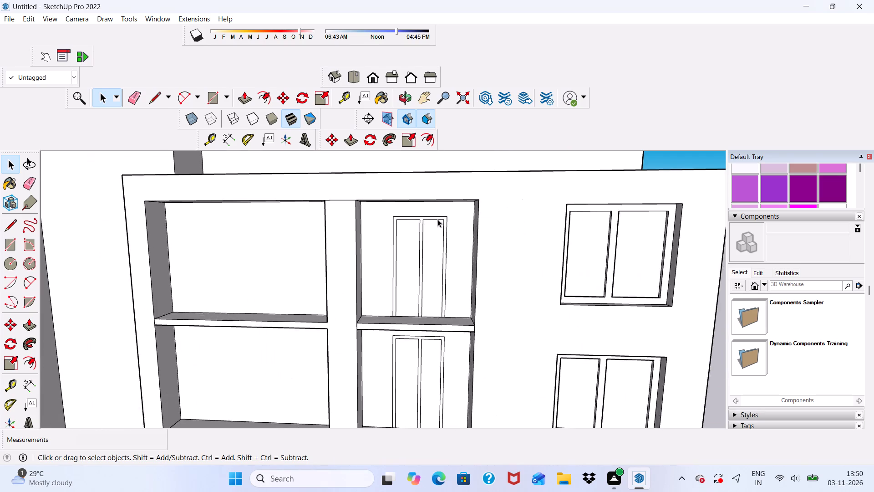
pyautogui.scroll(4, 437, 219)
pyautogui.scroll(-12, 396, 170)
pyautogui.scroll(1, 451, 313)
pyautogui.scroll(-4, 379, 205)
pyautogui.scroll(3, 372, 347)
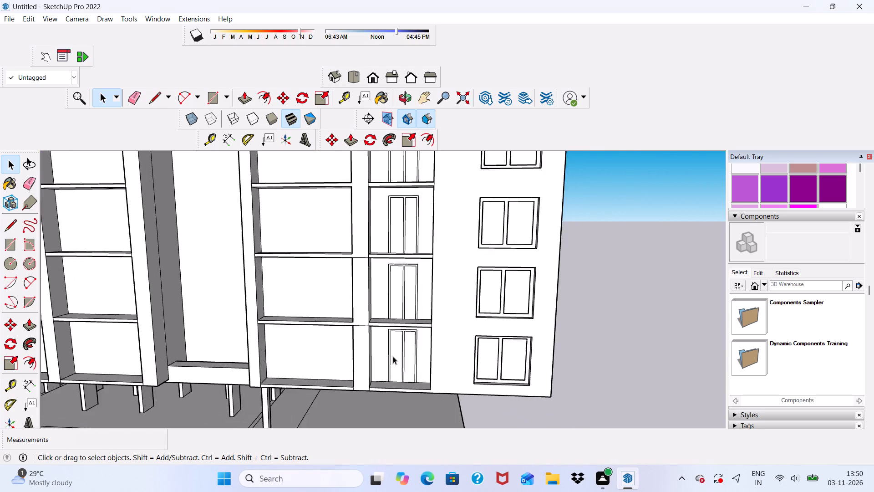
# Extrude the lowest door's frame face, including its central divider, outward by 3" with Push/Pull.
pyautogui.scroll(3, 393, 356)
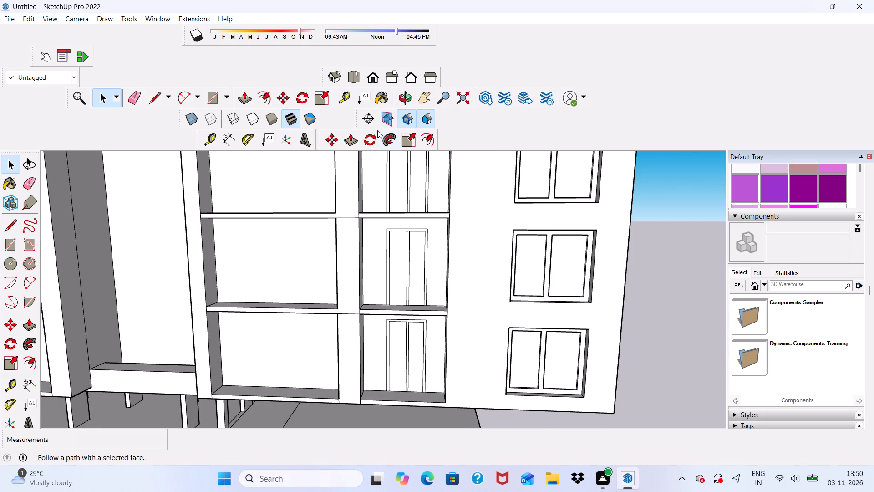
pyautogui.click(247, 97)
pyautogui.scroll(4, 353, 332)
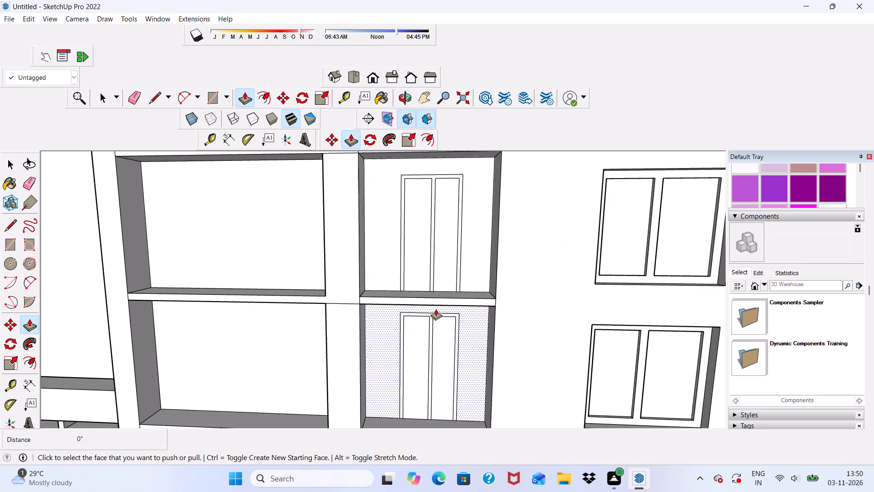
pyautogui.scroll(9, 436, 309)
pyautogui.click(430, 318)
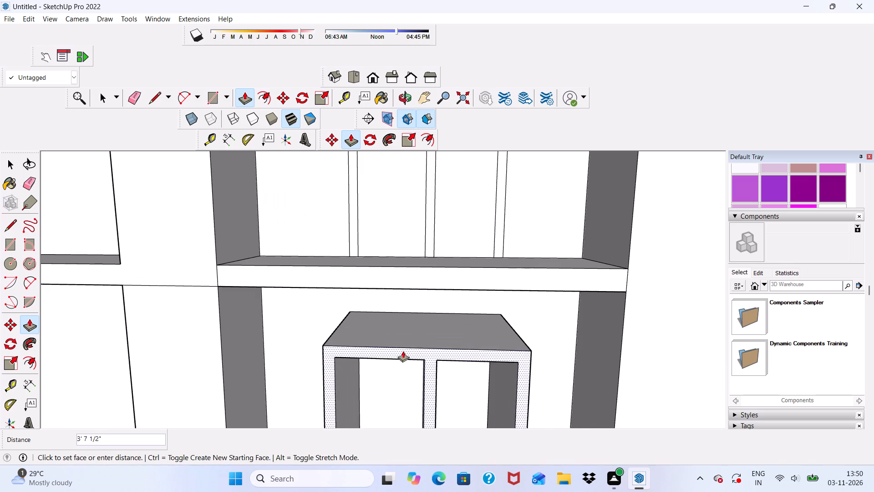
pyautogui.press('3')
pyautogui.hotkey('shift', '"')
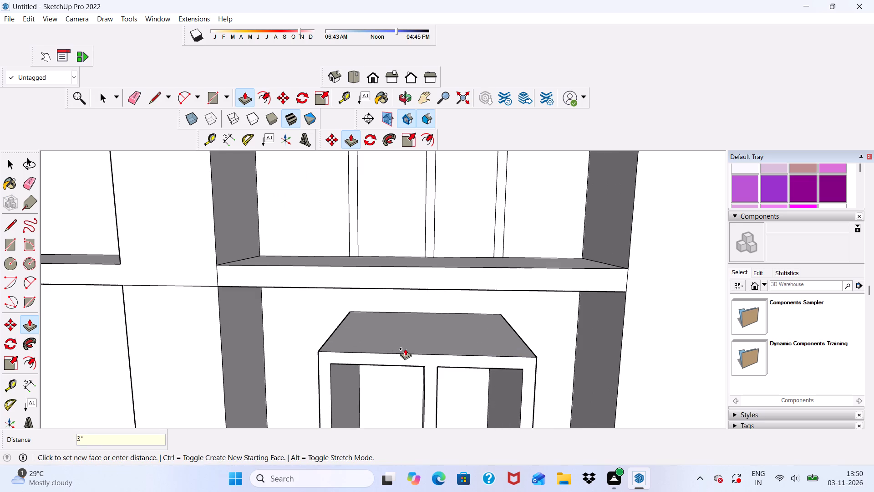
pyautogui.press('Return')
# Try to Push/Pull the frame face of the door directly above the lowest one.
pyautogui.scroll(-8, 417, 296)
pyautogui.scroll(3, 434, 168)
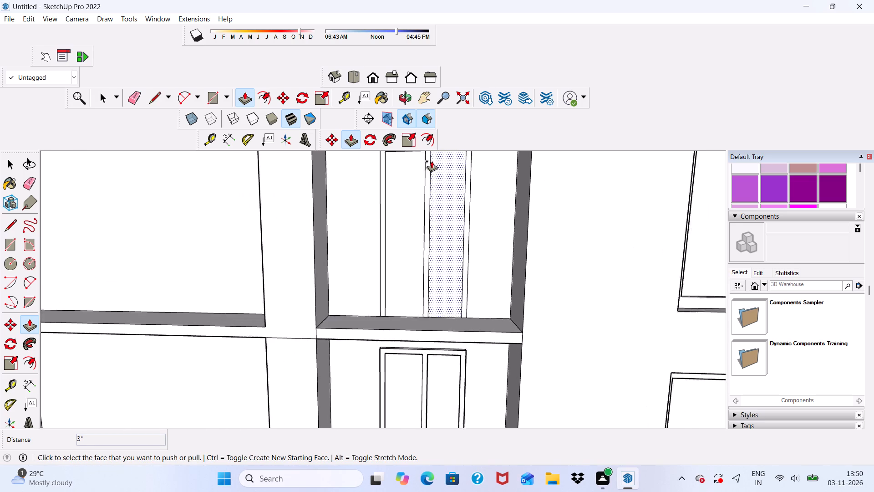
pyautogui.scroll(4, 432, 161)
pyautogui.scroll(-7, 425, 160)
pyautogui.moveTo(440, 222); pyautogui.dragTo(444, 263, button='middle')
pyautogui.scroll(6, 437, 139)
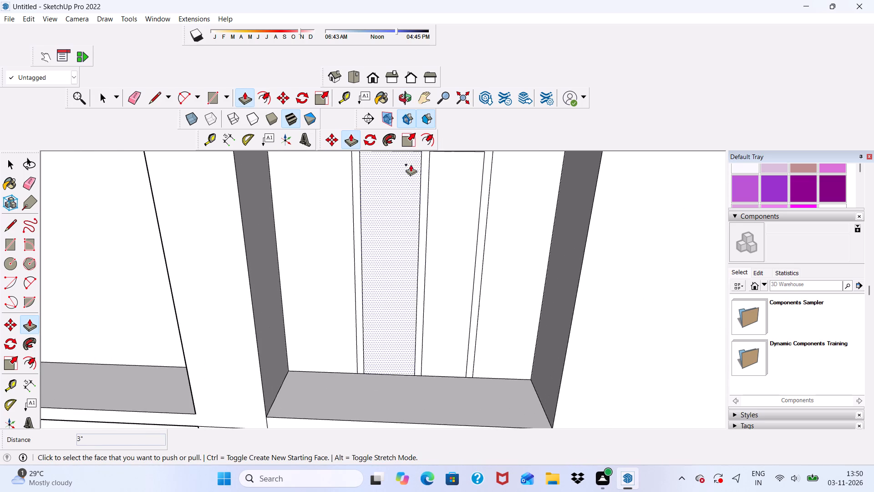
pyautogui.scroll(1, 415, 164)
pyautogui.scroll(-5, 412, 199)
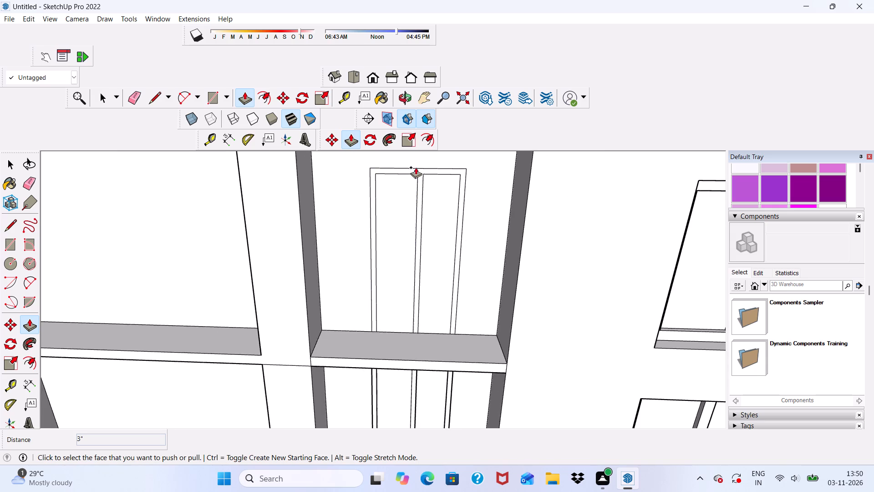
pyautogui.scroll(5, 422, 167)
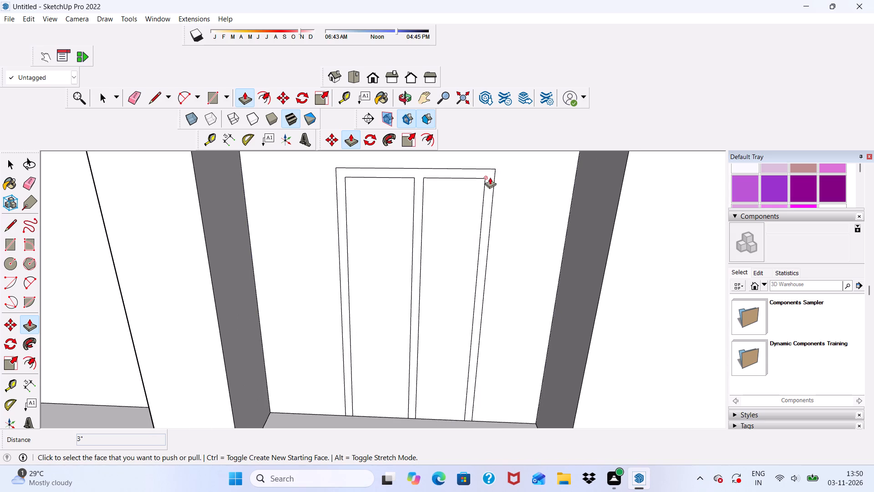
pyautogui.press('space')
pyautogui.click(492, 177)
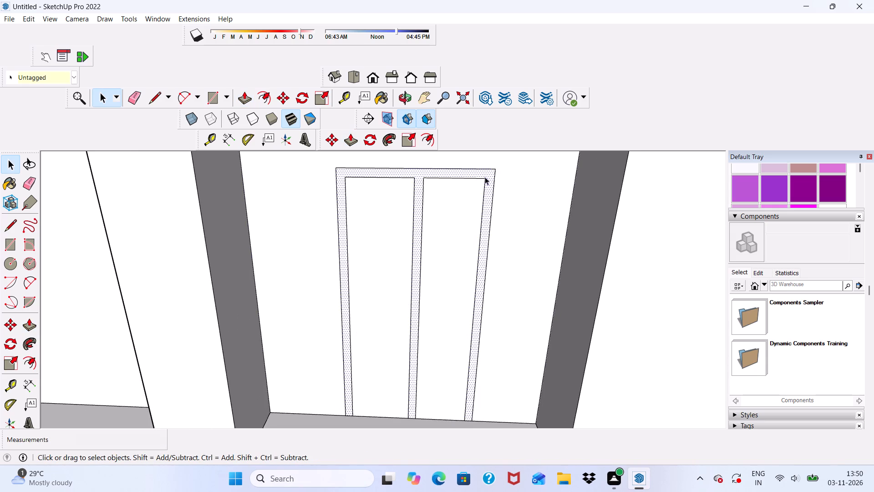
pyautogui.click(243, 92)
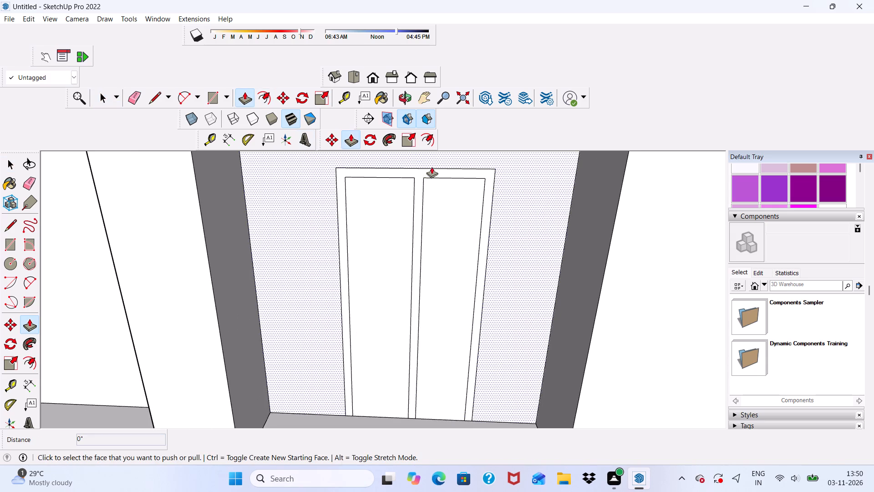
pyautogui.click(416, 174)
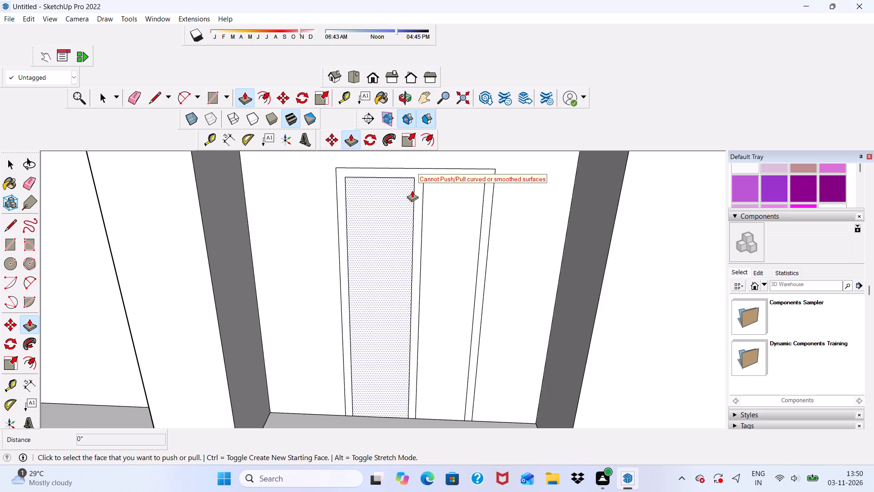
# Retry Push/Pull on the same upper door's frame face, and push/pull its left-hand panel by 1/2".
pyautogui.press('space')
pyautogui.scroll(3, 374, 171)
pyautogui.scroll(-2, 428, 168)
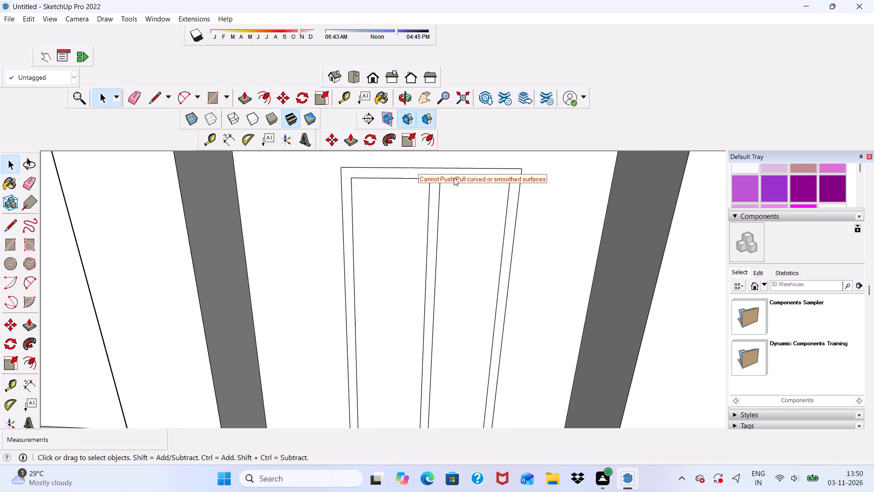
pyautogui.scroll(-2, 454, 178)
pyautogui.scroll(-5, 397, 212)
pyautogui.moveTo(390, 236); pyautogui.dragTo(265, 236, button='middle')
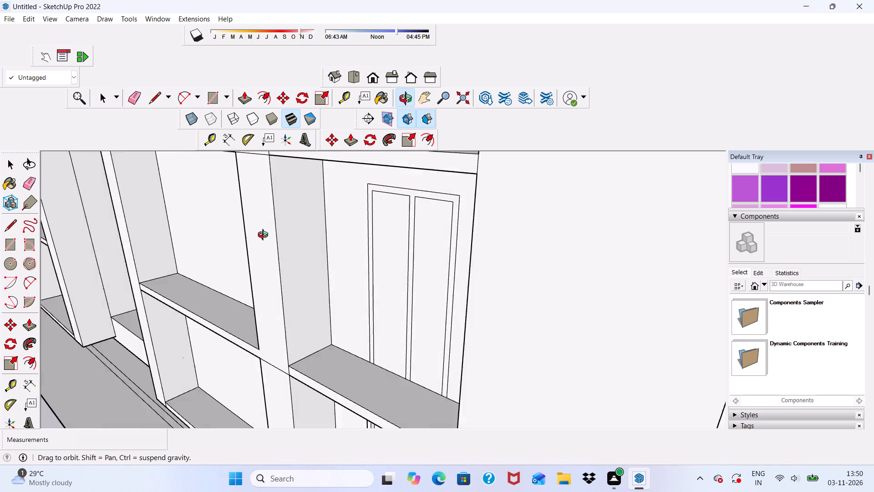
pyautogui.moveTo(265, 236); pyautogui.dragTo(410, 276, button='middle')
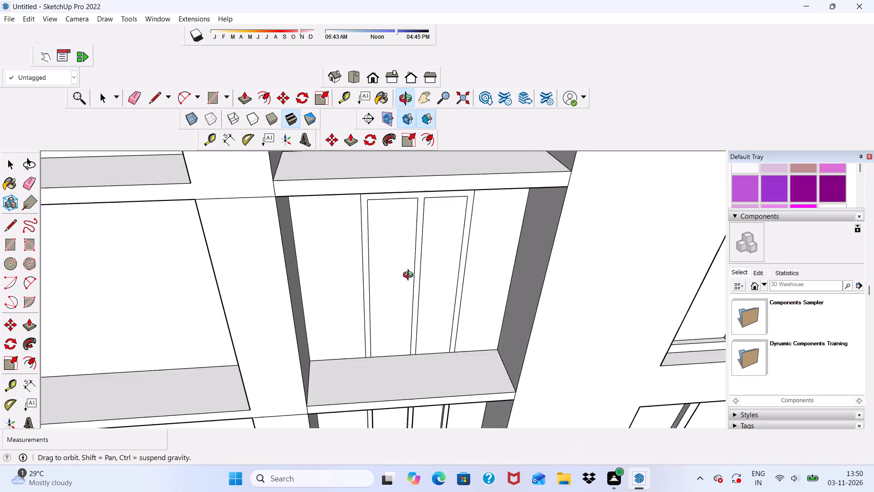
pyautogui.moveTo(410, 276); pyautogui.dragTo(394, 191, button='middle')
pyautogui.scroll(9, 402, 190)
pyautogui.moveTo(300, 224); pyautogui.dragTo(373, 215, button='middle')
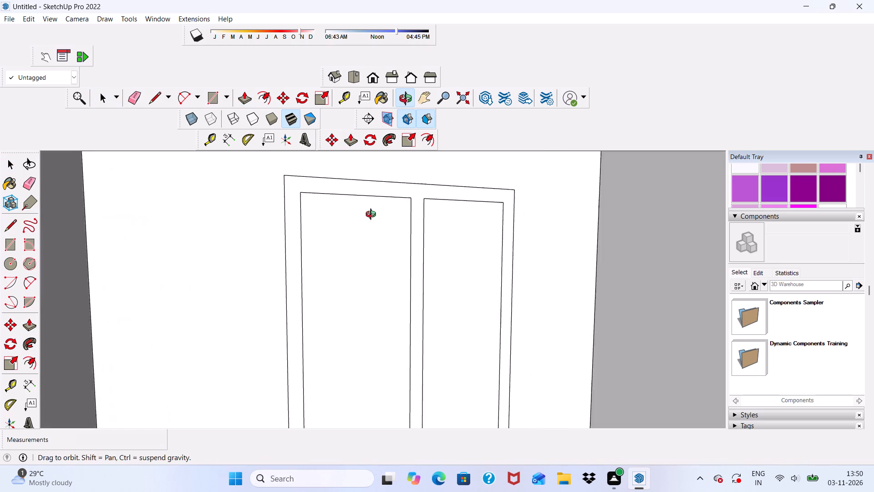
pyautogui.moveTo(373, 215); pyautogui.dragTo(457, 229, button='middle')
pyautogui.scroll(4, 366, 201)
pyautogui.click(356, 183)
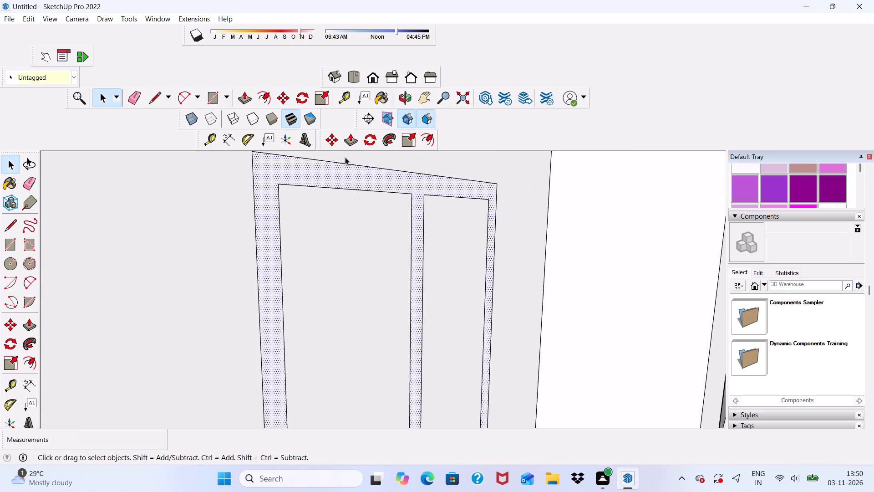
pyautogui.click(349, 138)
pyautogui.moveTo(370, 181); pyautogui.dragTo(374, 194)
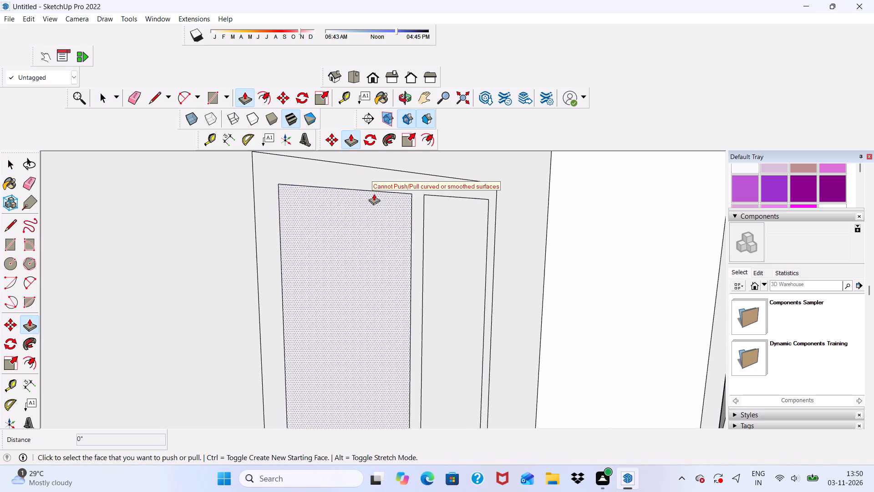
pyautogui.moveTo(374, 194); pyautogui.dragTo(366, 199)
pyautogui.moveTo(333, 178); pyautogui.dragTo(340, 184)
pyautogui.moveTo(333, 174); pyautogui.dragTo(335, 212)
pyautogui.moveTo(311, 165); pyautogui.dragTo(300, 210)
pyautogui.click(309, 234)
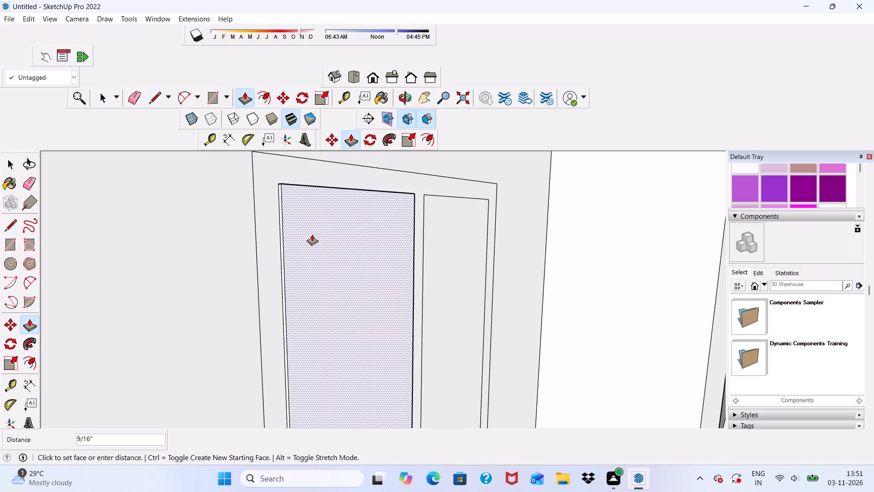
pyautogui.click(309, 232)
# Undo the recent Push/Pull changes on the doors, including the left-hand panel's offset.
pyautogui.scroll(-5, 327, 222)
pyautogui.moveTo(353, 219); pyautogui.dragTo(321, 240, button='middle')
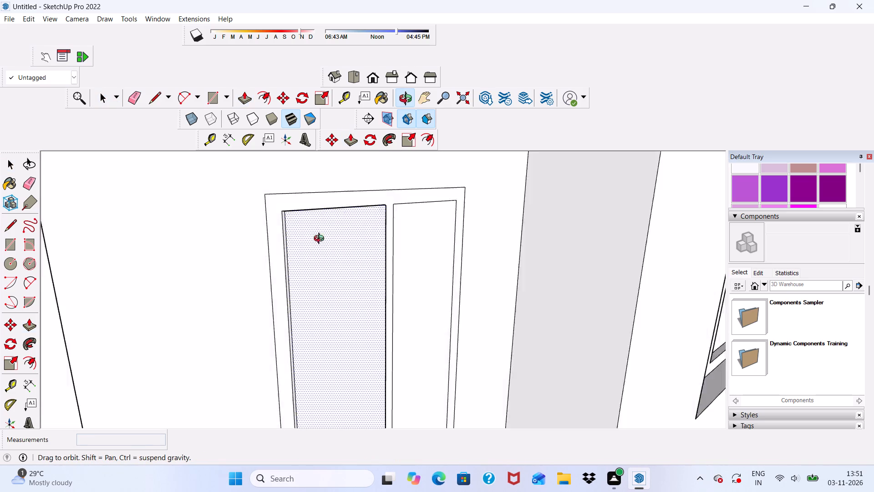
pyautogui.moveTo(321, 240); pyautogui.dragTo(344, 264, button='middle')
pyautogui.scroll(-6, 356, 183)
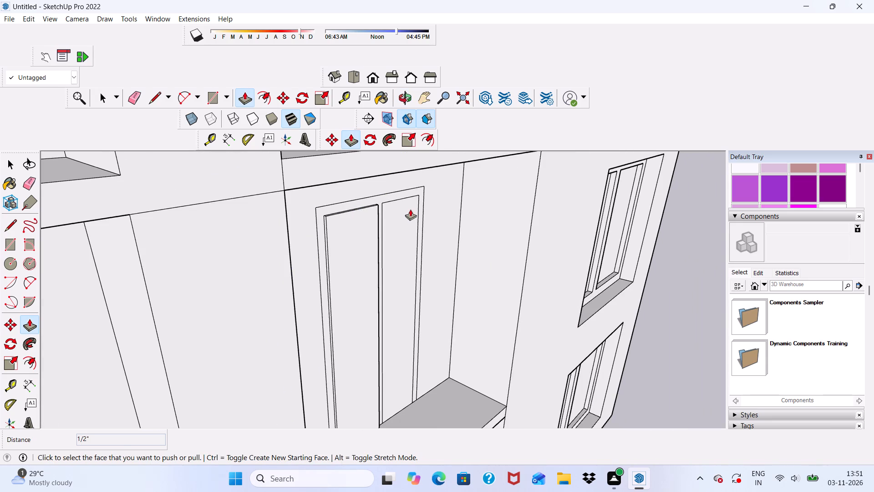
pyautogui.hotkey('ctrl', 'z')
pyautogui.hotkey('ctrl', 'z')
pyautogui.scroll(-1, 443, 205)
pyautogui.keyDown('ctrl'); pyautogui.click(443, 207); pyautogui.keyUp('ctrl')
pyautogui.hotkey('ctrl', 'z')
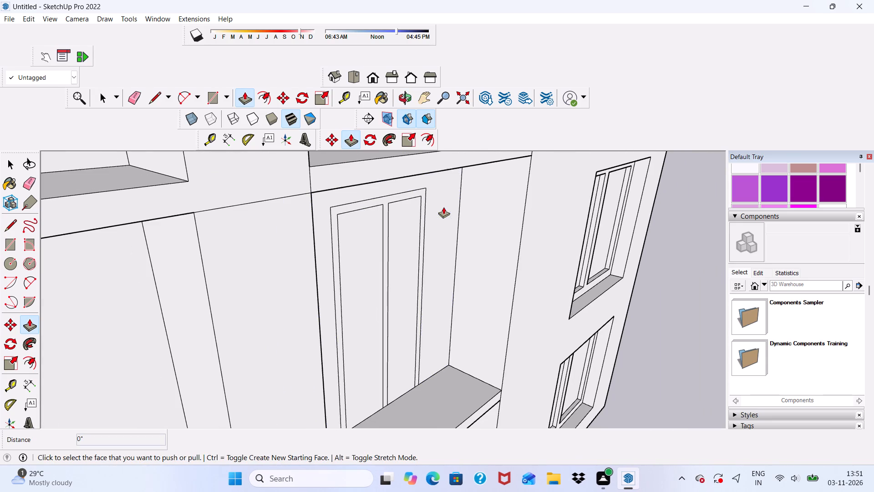
# Extrude the next door's frame and central divider outward by 3" from the recessed wall with Push/Pull.
pyautogui.scroll(-4, 423, 208)
pyautogui.moveTo(426, 235); pyautogui.dragTo(329, 193, button='middle')
pyautogui.moveTo(329, 198); pyautogui.dragTo(310, 175, button='middle')
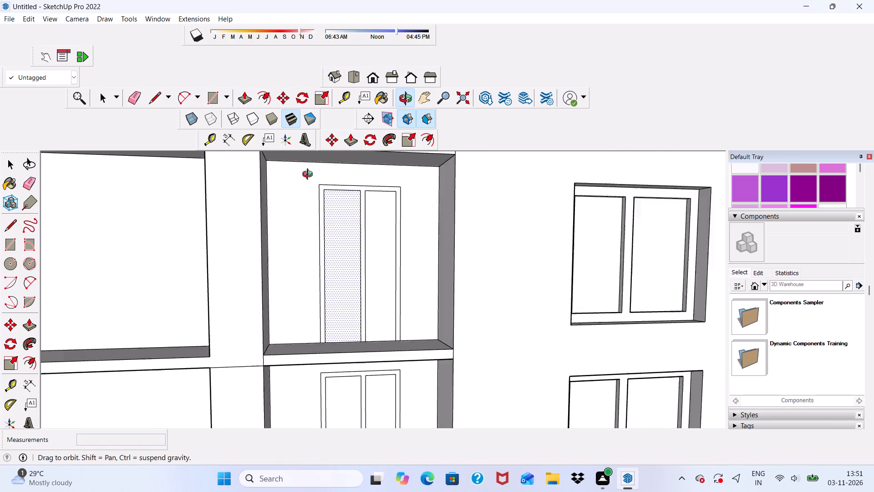
pyautogui.moveTo(310, 175); pyautogui.dragTo(295, 158, button='middle')
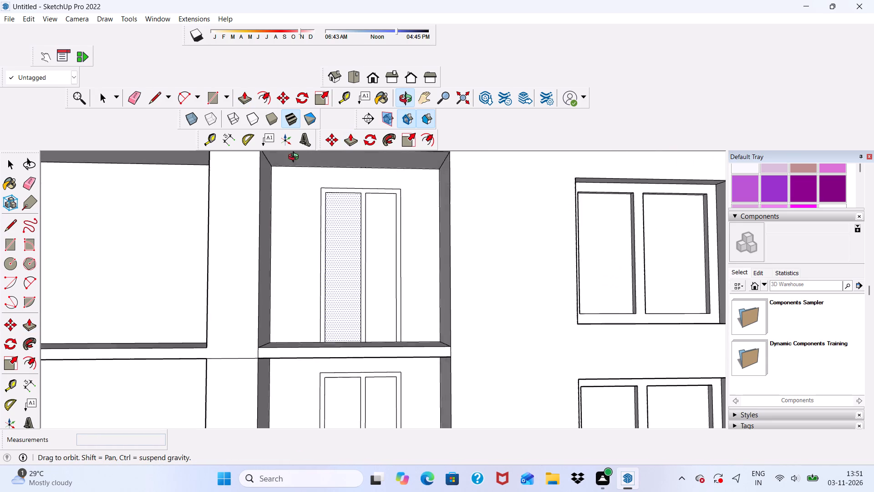
pyautogui.moveTo(295, 158); pyautogui.dragTo(295, 154, button='middle')
pyautogui.scroll(1, 326, 182)
pyautogui.scroll(-9, 322, 187)
pyautogui.moveTo(345, 275); pyautogui.dragTo(337, 227, button='middle')
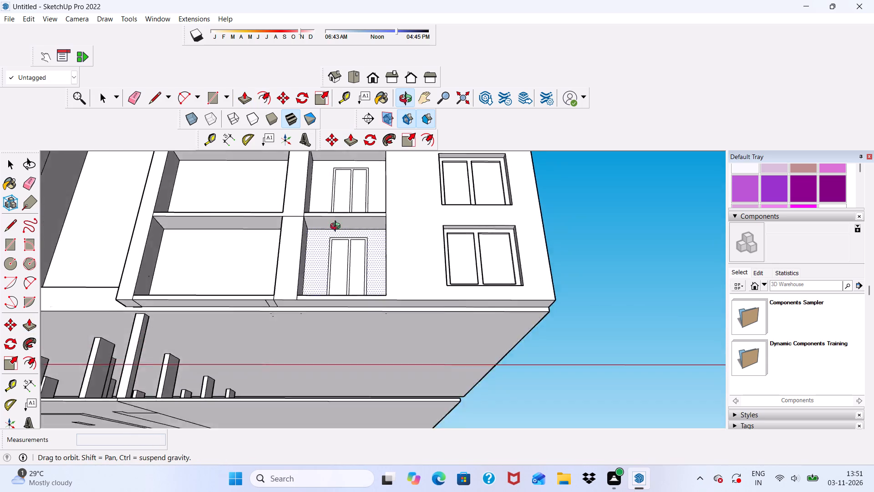
pyautogui.moveTo(337, 227); pyautogui.dragTo(345, 369, button='middle')
pyautogui.scroll(12, 330, 262)
pyautogui.scroll(-1, 325, 243)
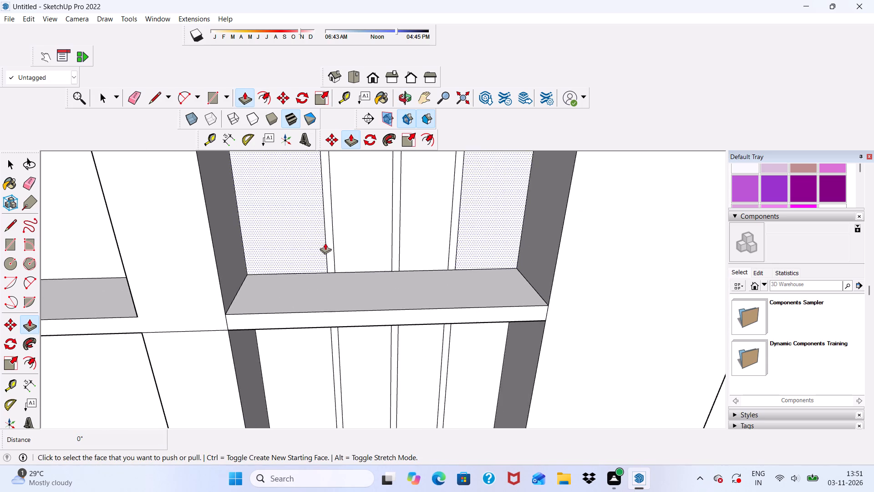
pyautogui.click(328, 243)
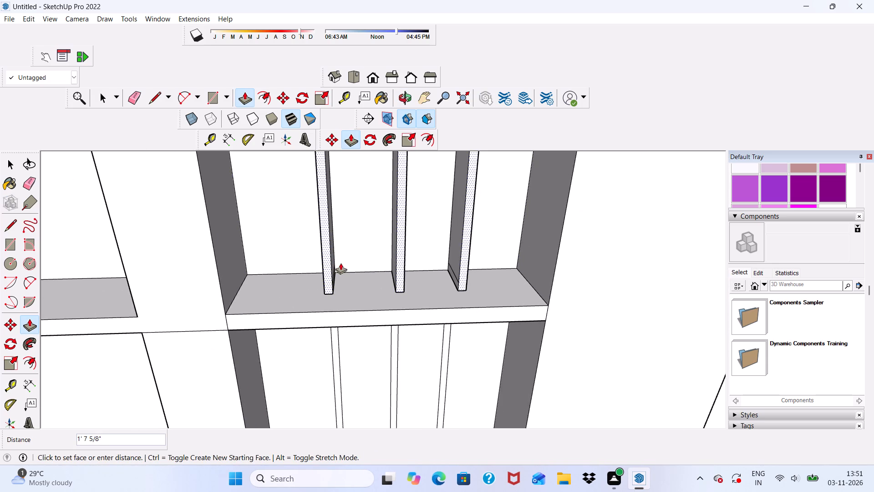
pyautogui.press('3')
pyautogui.hotkey('shift', '"')
pyautogui.press('Return')
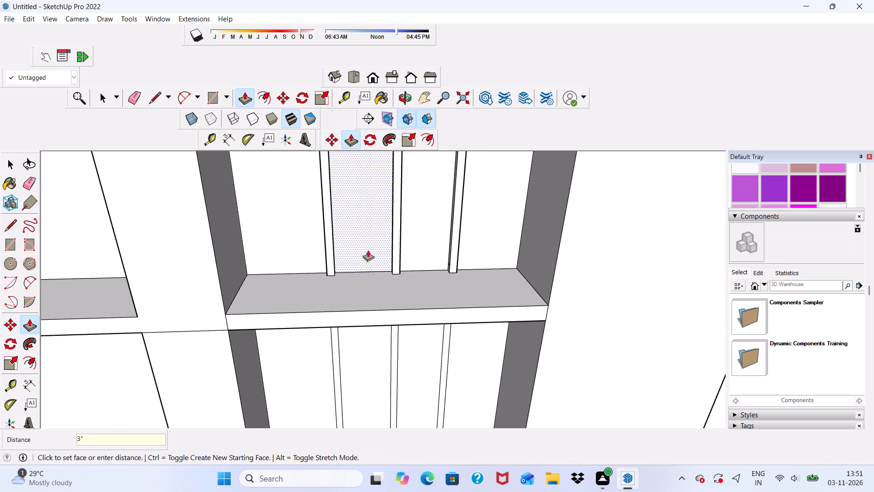
# Extrude the frame and central divider of the door one floor above outward by 3" with Push/Pull.
pyautogui.scroll(-4, 380, 277)
pyautogui.scroll(-12, 347, 309)
pyautogui.scroll(7, 339, 196)
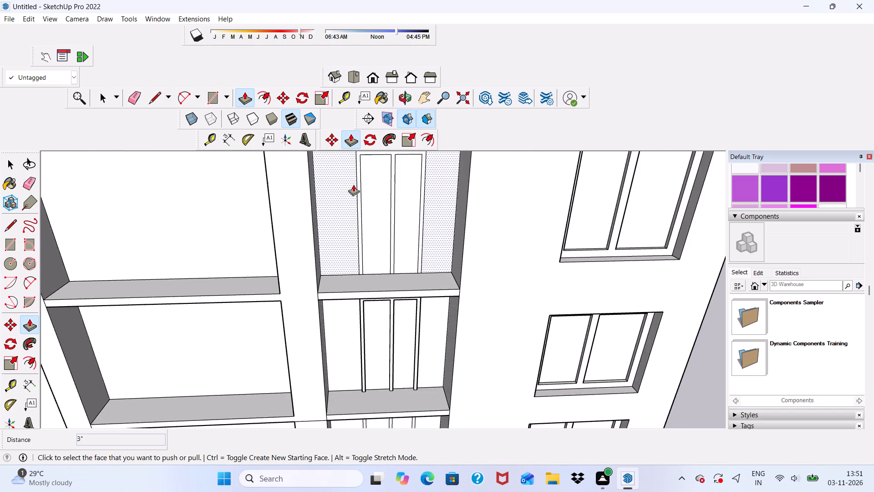
pyautogui.scroll(5, 354, 185)
pyautogui.click(361, 231)
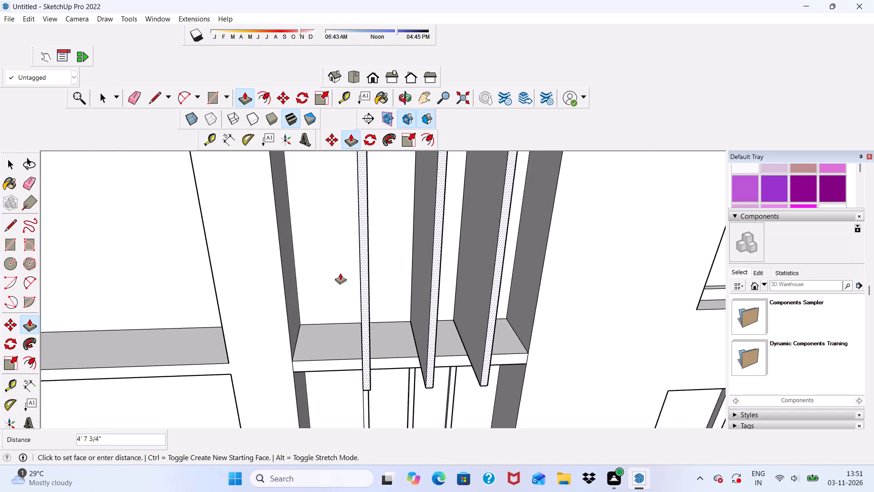
pyautogui.press('3')
pyautogui.hotkey('shift', '"')
pyautogui.press('Return')
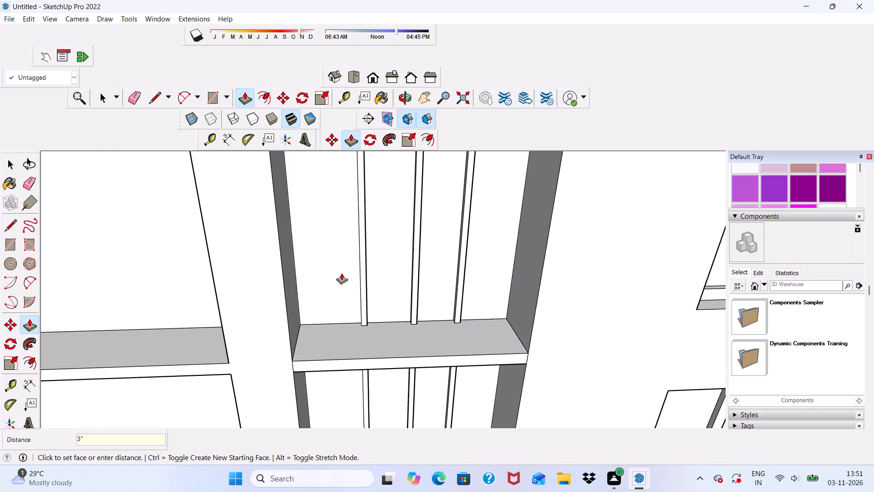
# Erase the vertical frame and divider lines of the flat door outline on the floor below the extruded doors.
pyautogui.scroll(-5, 376, 266)
pyautogui.scroll(-5, 444, 254)
pyautogui.moveTo(417, 395); pyautogui.dragTo(423, 307, button='middle')
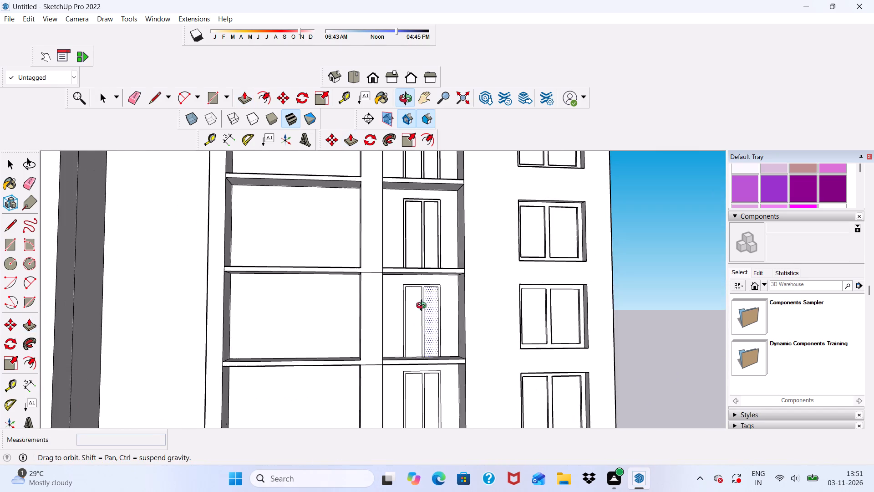
pyautogui.moveTo(423, 307); pyautogui.dragTo(423, 307, button='middle')
pyautogui.scroll(14, 407, 340)
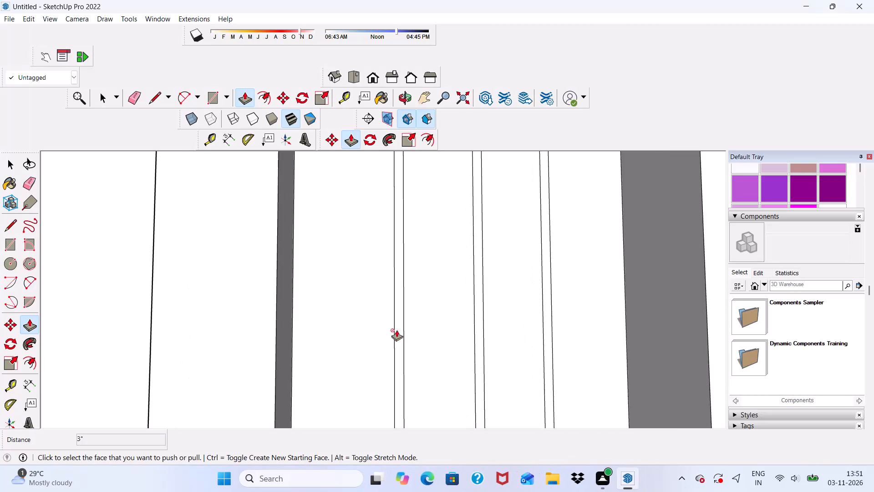
pyautogui.press('space')
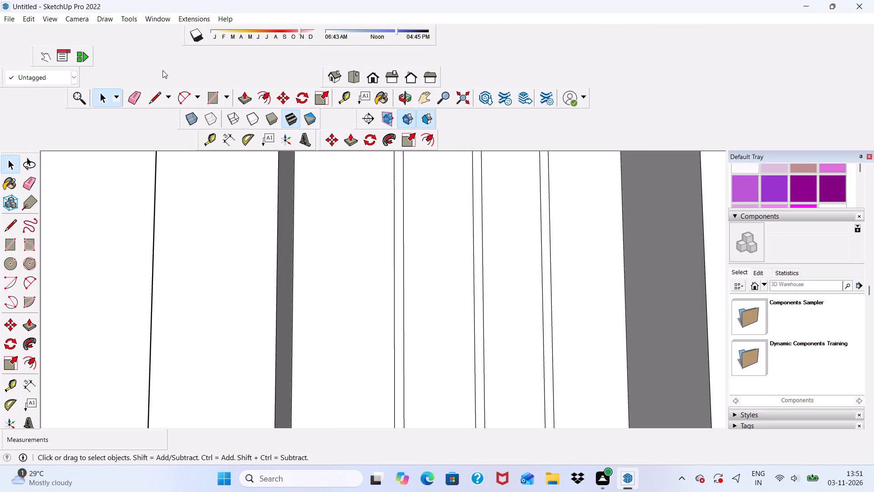
pyautogui.moveTo(131, 95); pyautogui.dragTo(142, 97)
pyautogui.moveTo(387, 232); pyautogui.dragTo(515, 235)
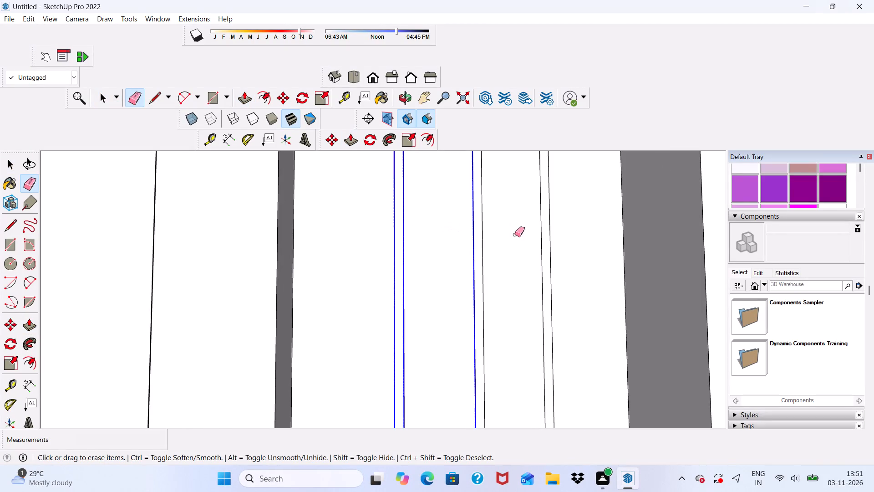
pyautogui.moveTo(515, 235); pyautogui.dragTo(525, 241)
pyautogui.moveTo(540, 241); pyautogui.dragTo(554, 244)
# Erase the remaining horizontal lines at the head of the same flat door outline on the recessed wall.
pyautogui.scroll(-5, 518, 279)
pyautogui.moveTo(529, 342); pyautogui.dragTo(530, 345, button='middle')
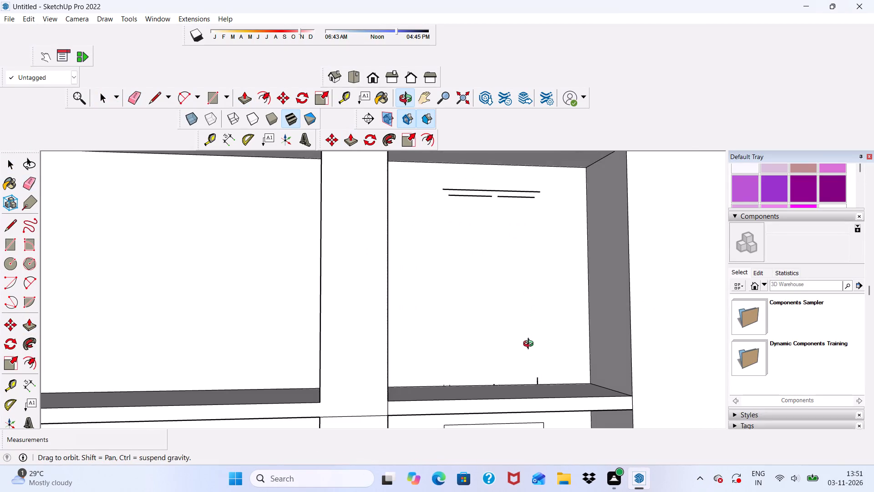
pyautogui.moveTo(530, 345); pyautogui.dragTo(519, 344, button='middle')
pyautogui.moveTo(468, 175); pyautogui.dragTo(518, 195)
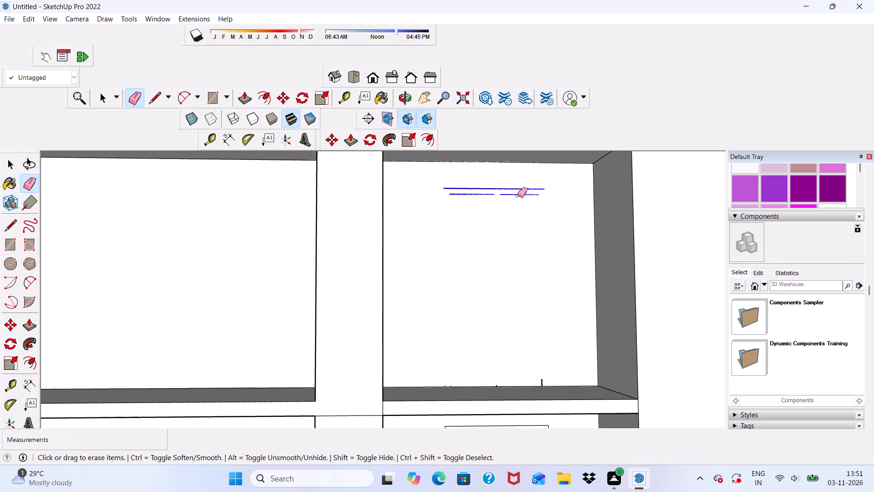
pyautogui.moveTo(518, 195); pyautogui.dragTo(531, 197)
pyautogui.moveTo(537, 186); pyautogui.dragTo(536, 206)
pyautogui.moveTo(538, 191); pyautogui.dragTo(541, 276)
# Erase the short leftover line stubs of the removed door along the base of the recessed wall.
pyautogui.scroll(3, 540, 346)
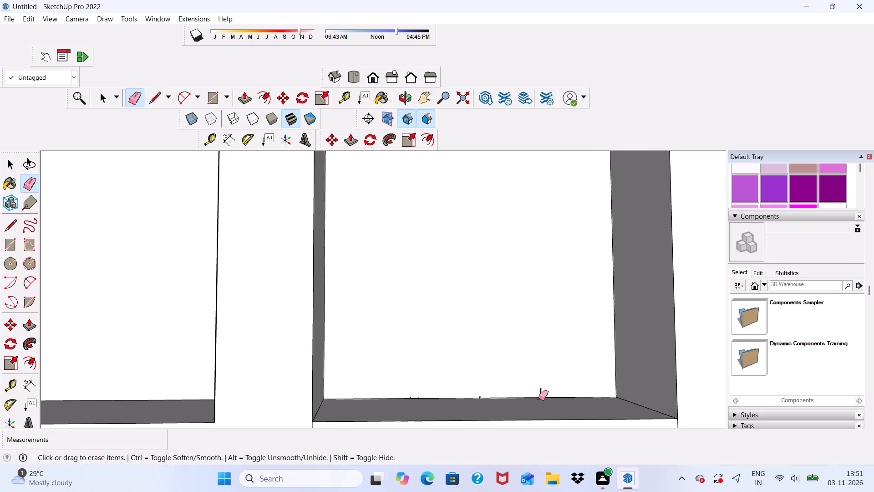
pyautogui.moveTo(540, 394); pyautogui.dragTo(547, 389)
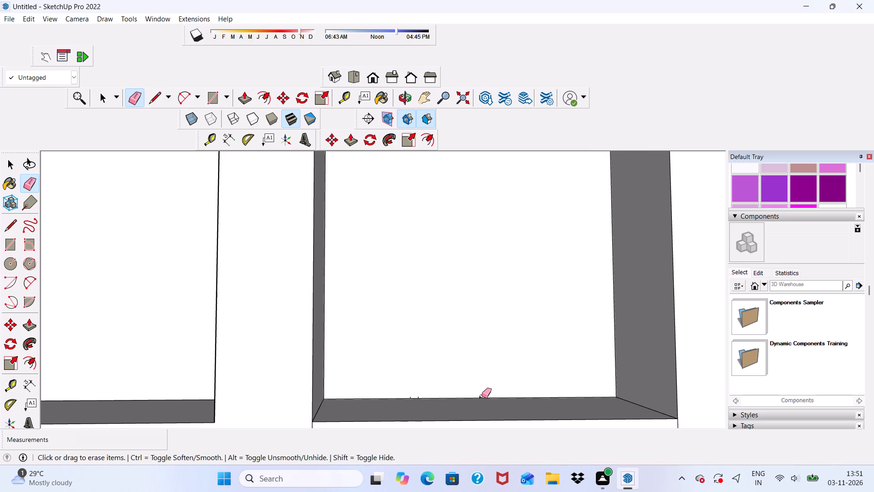
pyautogui.click(482, 396)
pyautogui.scroll(-1, 410, 394)
pyautogui.moveTo(410, 394); pyautogui.dragTo(407, 253, button='middle')
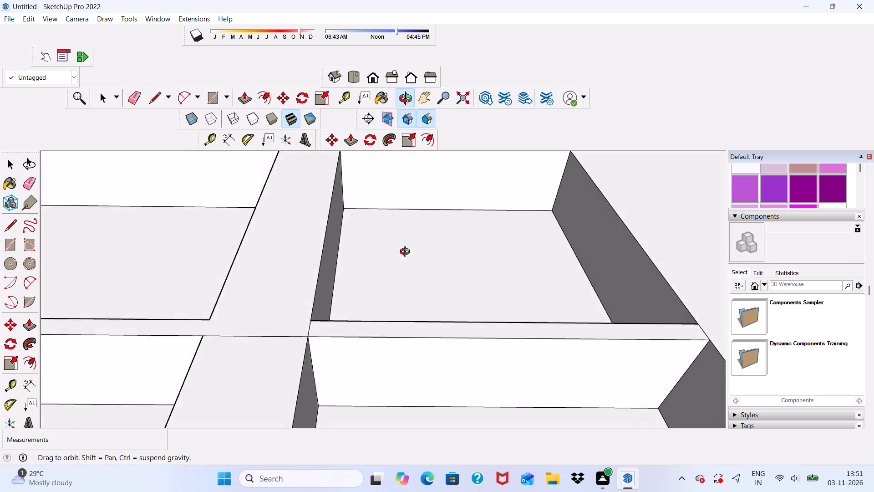
pyautogui.moveTo(407, 253); pyautogui.dragTo(368, 474, button='middle')
pyautogui.scroll(6, 415, 434)
pyautogui.scroll(10, 419, 346)
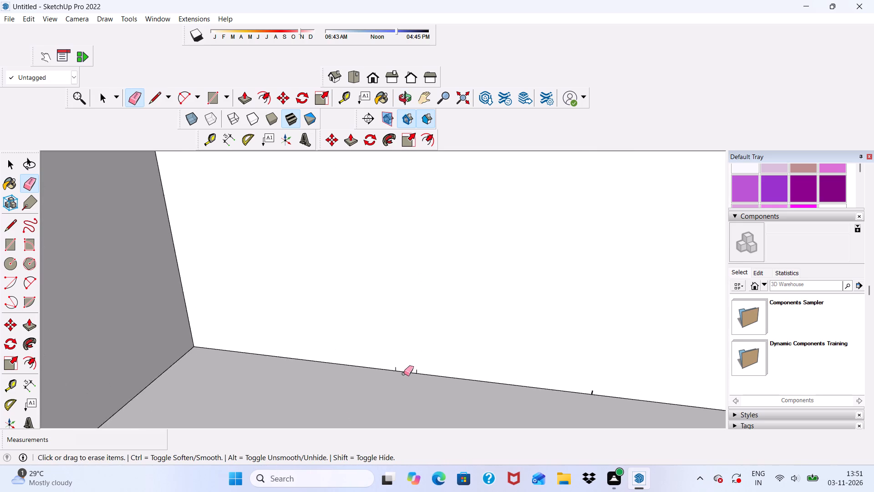
pyautogui.scroll(10, 404, 374)
pyautogui.moveTo(391, 362); pyautogui.dragTo(384, 361)
pyautogui.moveTo(474, 372); pyautogui.dragTo(430, 363)
pyautogui.scroll(-16, 361, 332)
pyautogui.scroll(11, 706, 357)
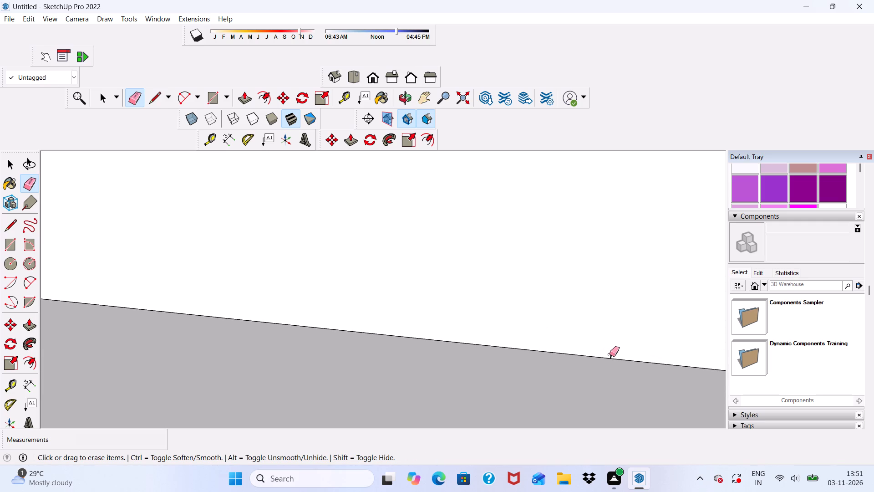
pyautogui.moveTo(610, 354); pyautogui.dragTo(620, 349)
pyautogui.scroll(-20, 532, 312)
pyautogui.scroll(-5, 532, 312)
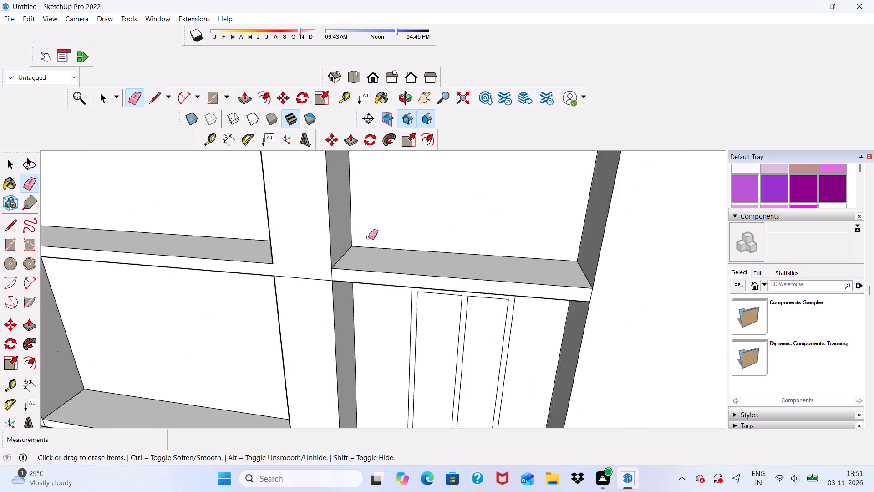
pyautogui.scroll(-2, 368, 237)
pyautogui.press('space')
pyautogui.scroll(-3, 435, 312)
pyautogui.moveTo(434, 313); pyautogui.dragTo(454, 235, button='middle')
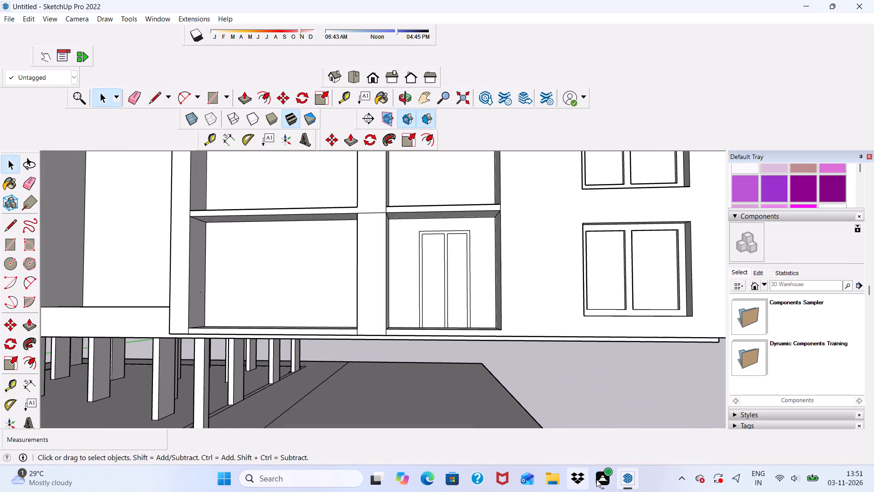
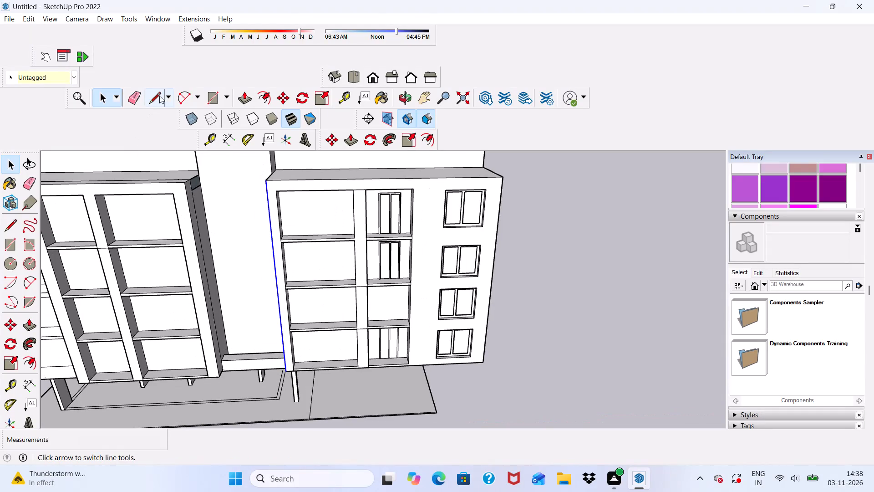
# Draw a door rectangle about 4' 8" by 8' 5" on the blank narrow balcony wall, second storey from the bottom.
pyautogui.moveTo(214, 97); pyautogui.dragTo(218, 101)
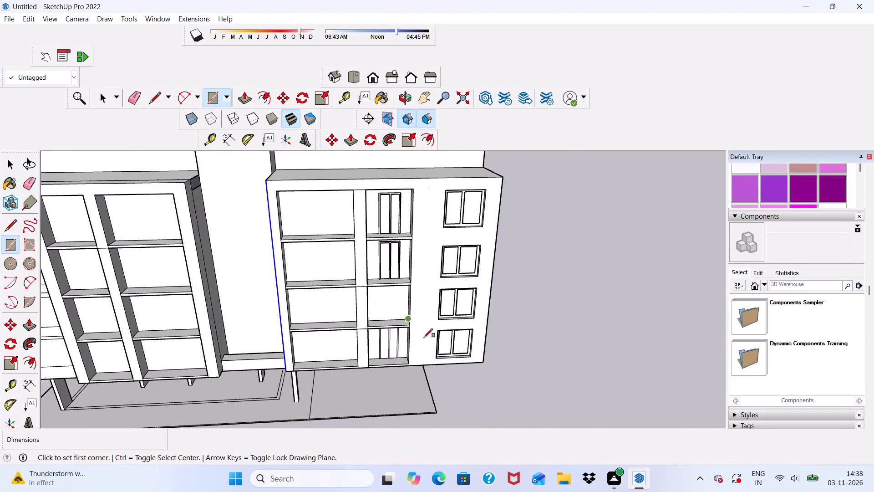
pyautogui.scroll(7, 436, 352)
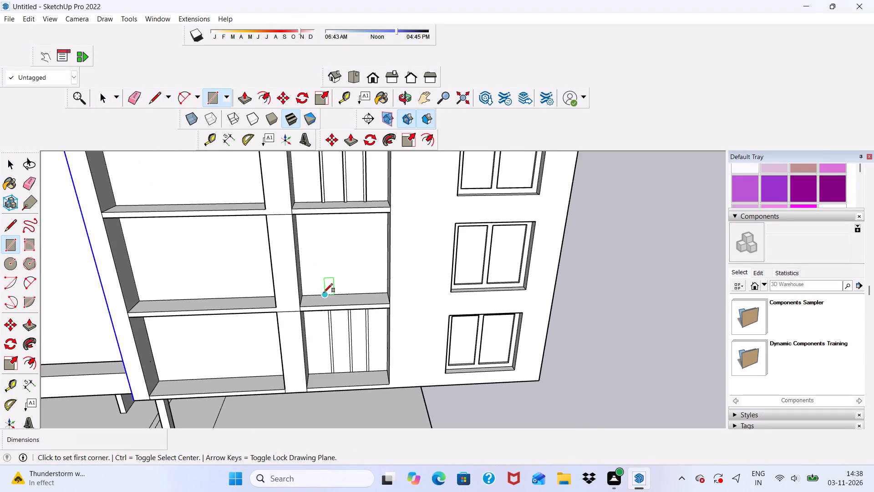
pyautogui.click(324, 292)
pyautogui.scroll(-3, 343, 250)
pyautogui.scroll(3, 372, 252)
pyautogui.moveTo(368, 225); pyautogui.dragTo(361, 159, button='middle')
pyautogui.scroll(3, 361, 159)
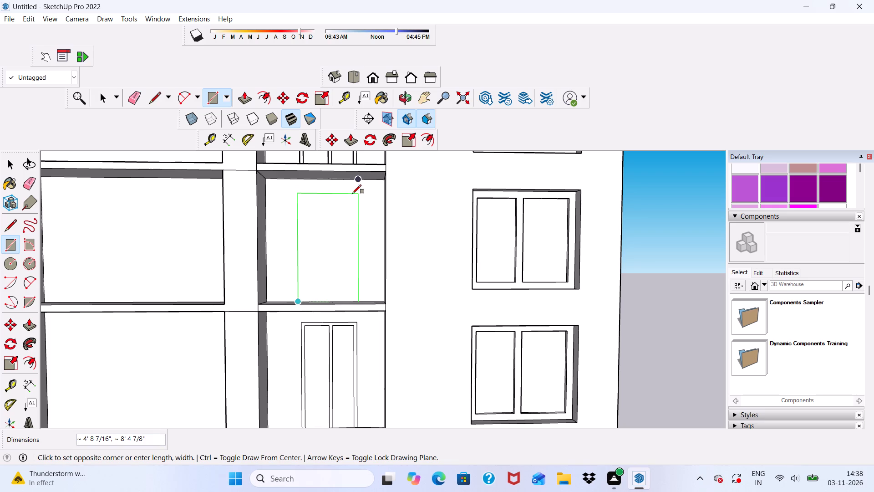
pyautogui.click(351, 195)
pyautogui.scroll(-6, 352, 201)
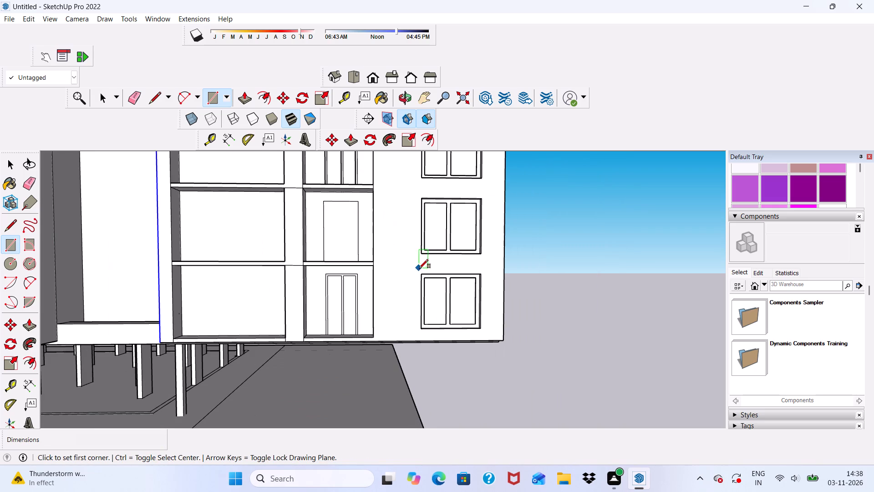
pyautogui.press('space')
pyautogui.click(516, 259)
pyautogui.scroll(-6, 518, 261)
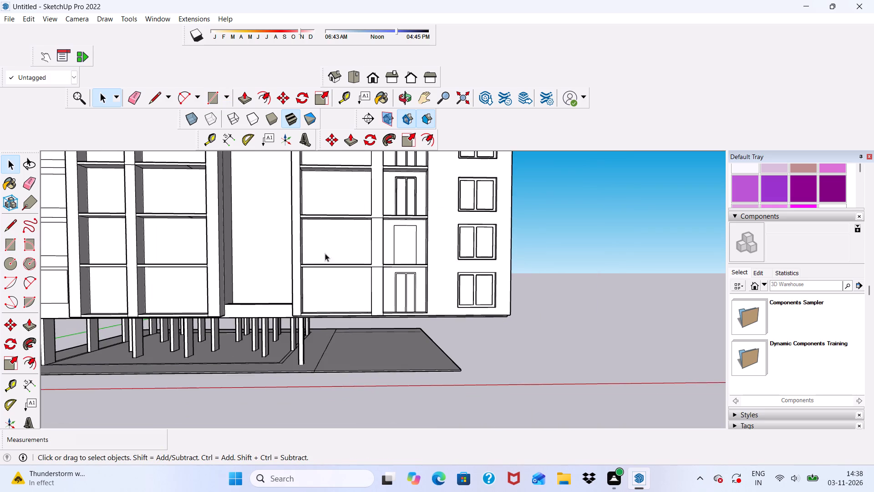
# Offset the new door rectangle's outline inward by 3" to form the frame.
pyautogui.click(264, 97)
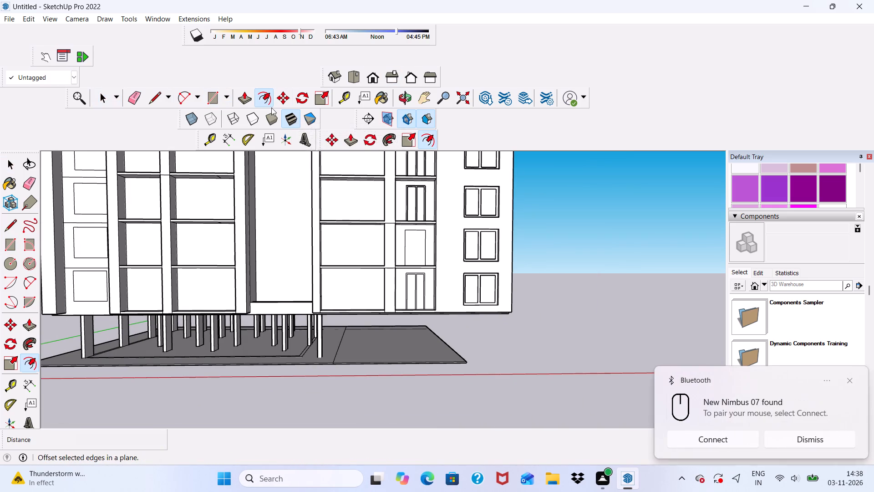
pyautogui.scroll(5, 452, 262)
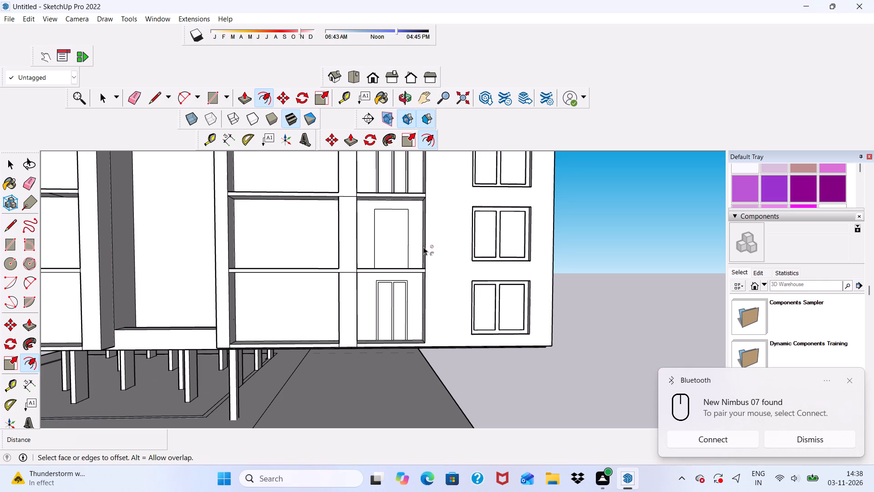
pyautogui.scroll(5, 415, 250)
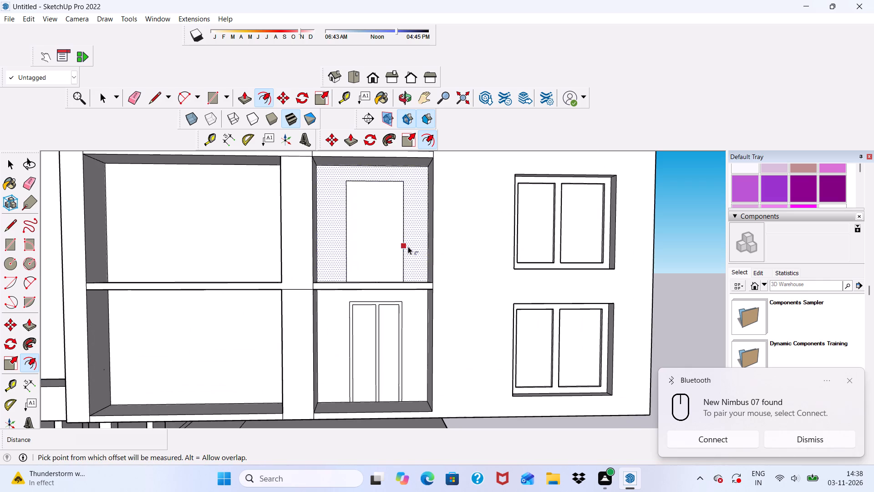
pyautogui.click(348, 247)
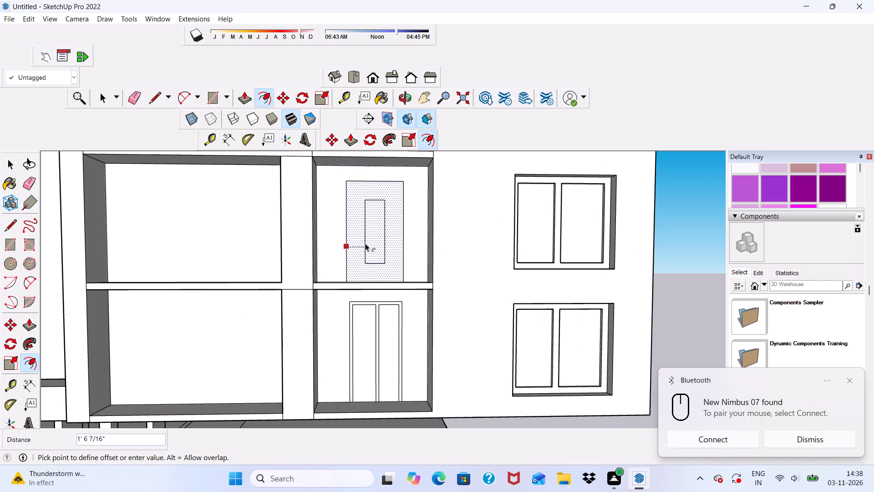
pyautogui.press('3')
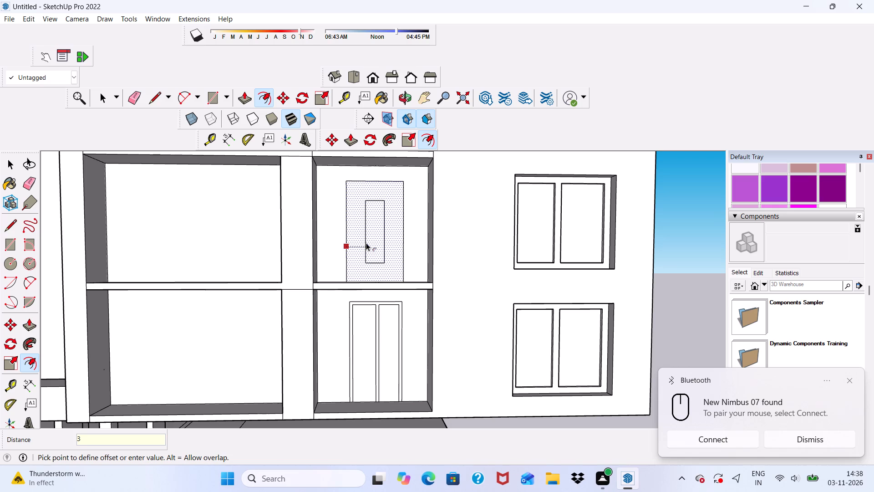
pyautogui.hotkey('shift', '"')
pyautogui.press('Return')
pyautogui.press('space')
# Place a vertical guide about 2' 1" from the door panel's left inner edge, plus a parallel one 3" further right.
pyautogui.scroll(-4, 418, 345)
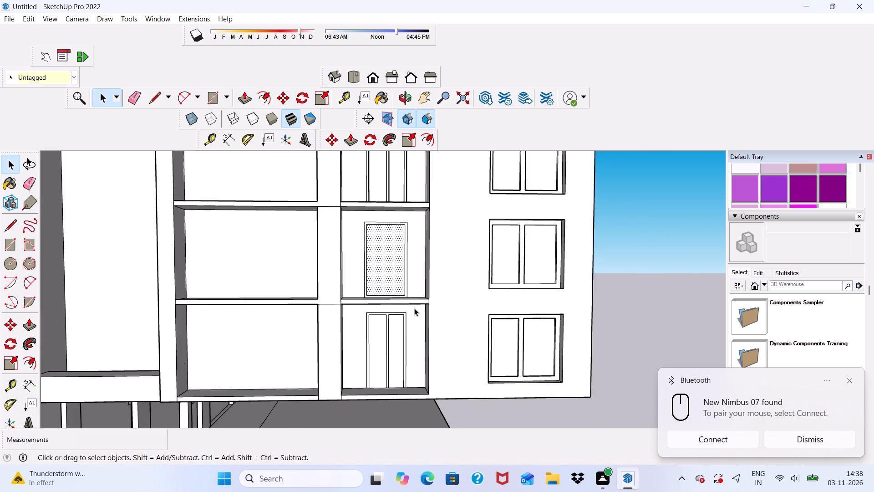
pyautogui.scroll(-3, 414, 308)
pyautogui.moveTo(497, 377); pyautogui.dragTo(506, 412, button='middle')
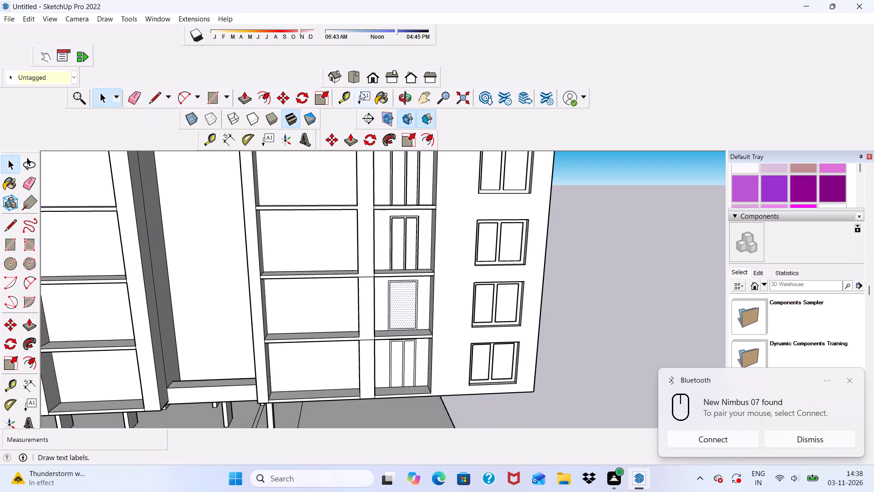
pyautogui.click(347, 97)
pyautogui.scroll(2, 389, 313)
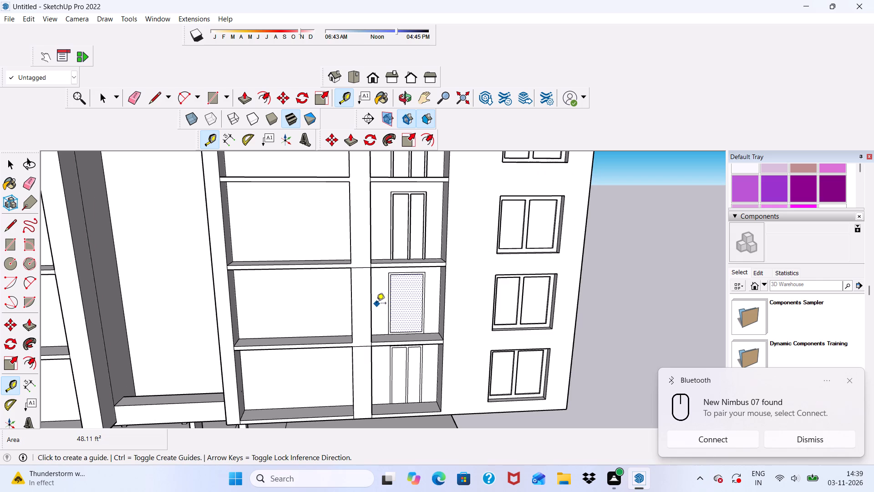
pyautogui.scroll(10, 386, 298)
pyautogui.click(392, 287)
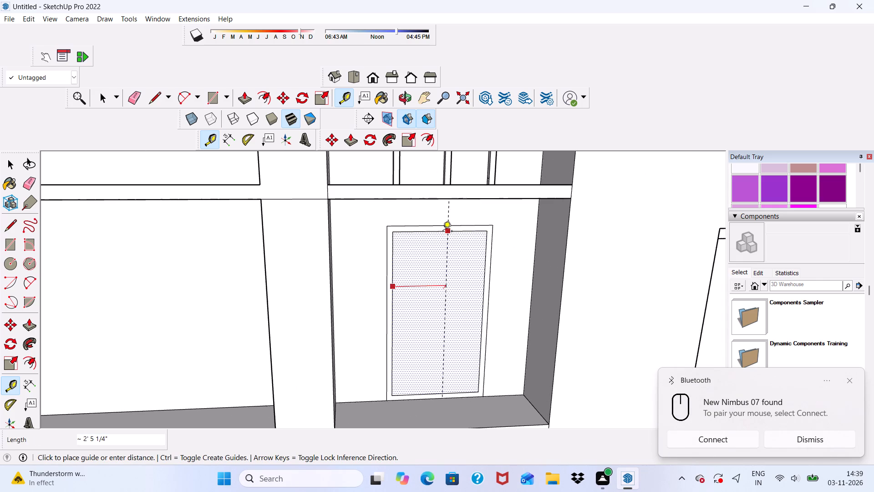
pyautogui.scroll(3, 438, 233)
pyautogui.click(440, 233)
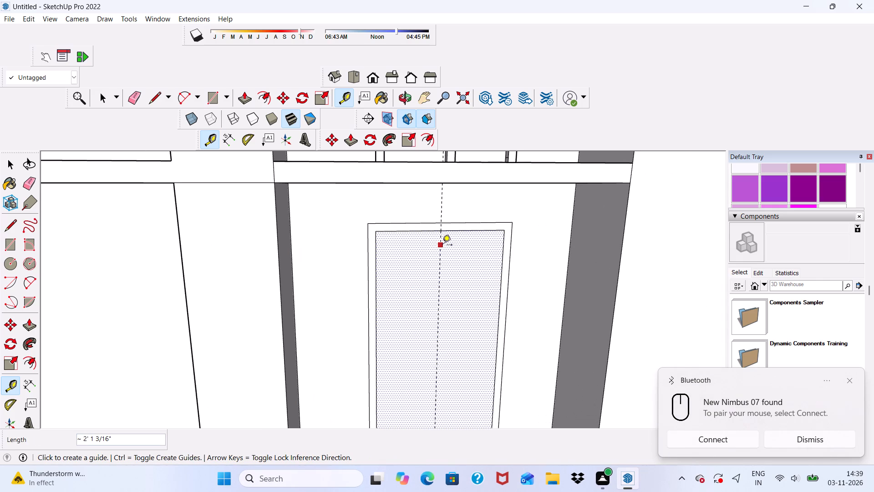
pyautogui.click(442, 246)
pyautogui.press('3')
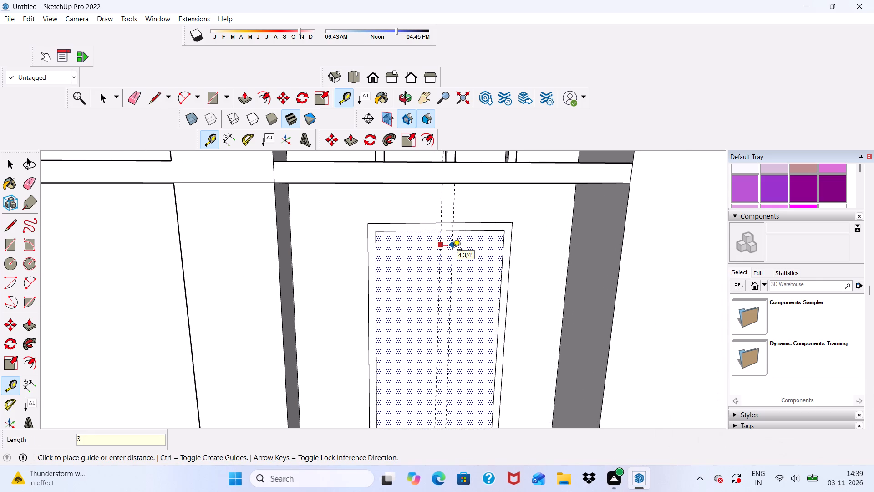
pyautogui.hotkey('shift', '"')
pyautogui.press('Return')
pyautogui.press('space')
# Draw a vertical line along the left guide from the door's inner top edge to its inner bottom edge.
pyautogui.scroll(-3, 418, 254)
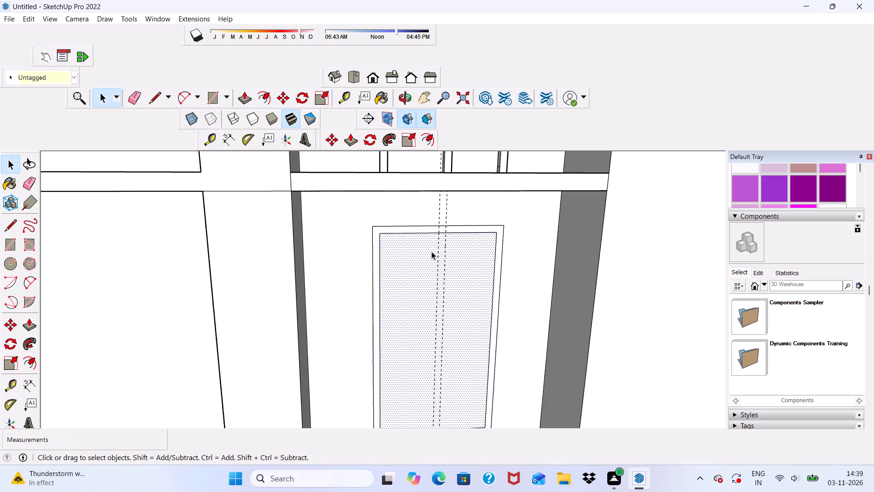
pyautogui.scroll(-3, 432, 251)
pyautogui.scroll(-11, 449, 198)
pyautogui.scroll(1, 425, 258)
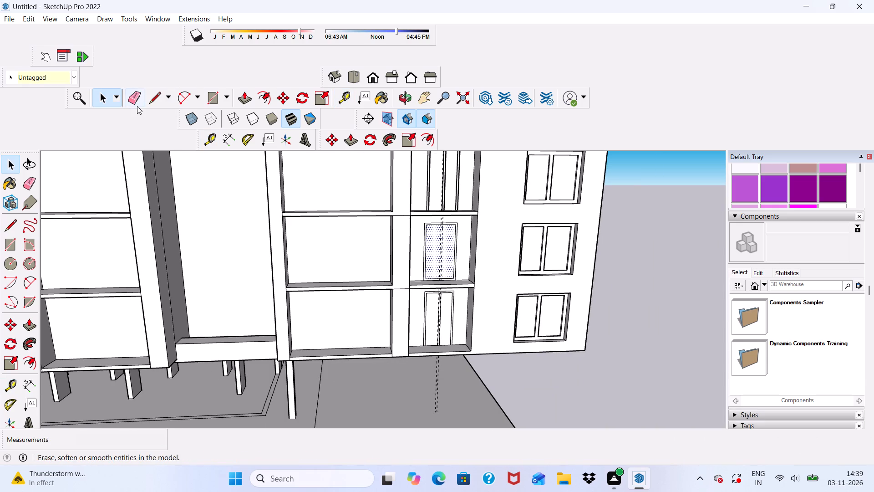
pyautogui.click(151, 97)
pyautogui.moveTo(422, 209); pyautogui.dragTo(440, 197, button='middle')
pyautogui.scroll(4, 441, 200)
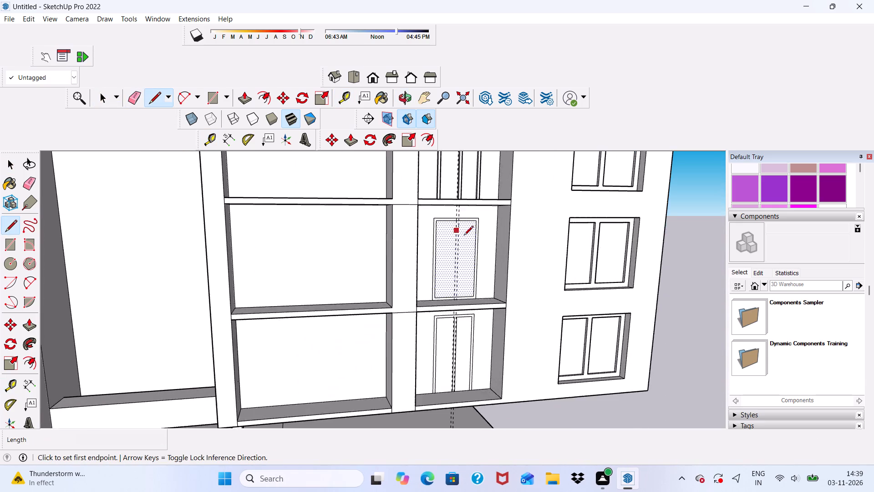
pyautogui.scroll(11, 464, 236)
pyautogui.click(448, 202)
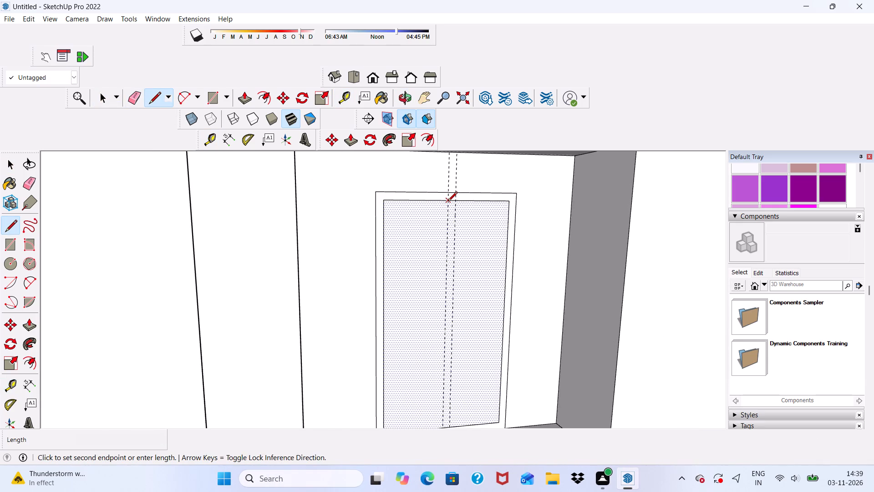
pyautogui.scroll(-10, 446, 195)
pyautogui.scroll(6, 453, 351)
pyautogui.scroll(5, 434, 225)
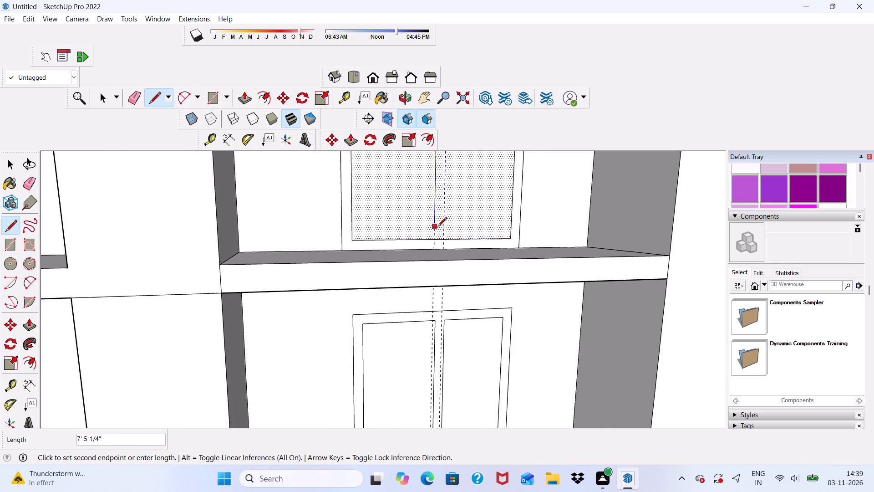
pyautogui.scroll(3, 433, 240)
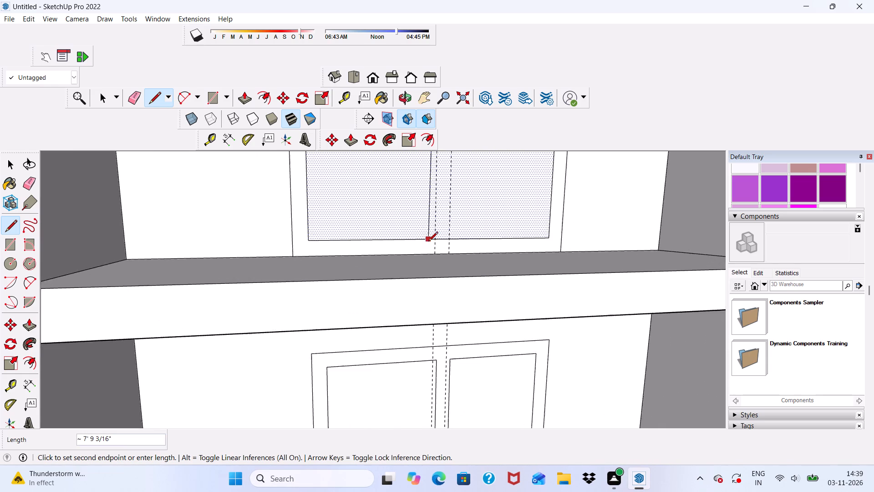
pyautogui.scroll(7, 428, 242)
pyautogui.click(439, 239)
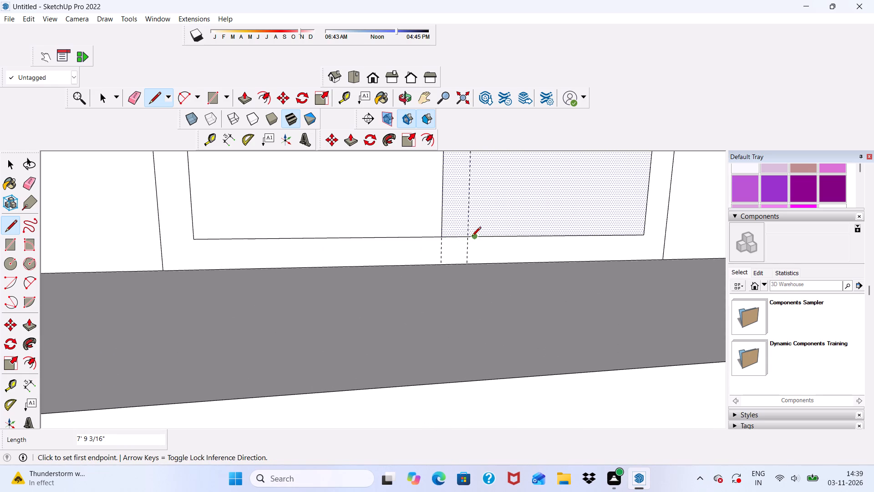
# Draw two 3" vertical lines along the guides from the inner bottom edge down to the floor slab.
pyautogui.click(467, 238)
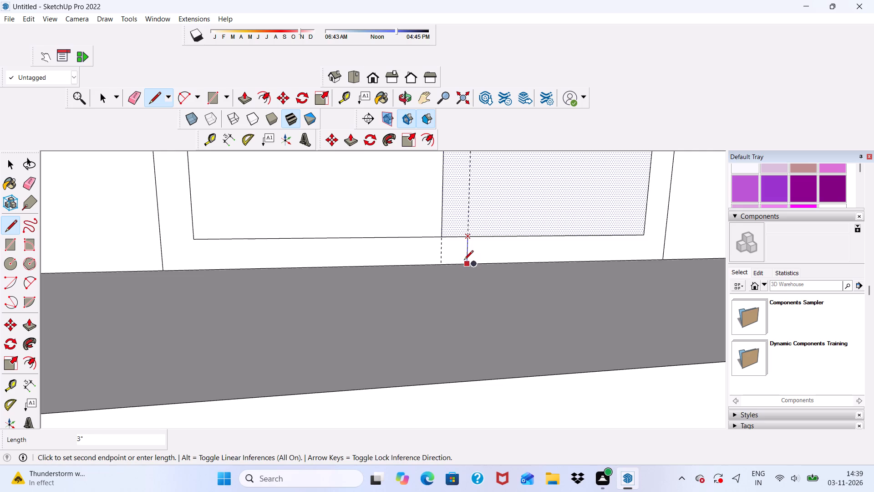
pyautogui.click(464, 261)
pyautogui.click(442, 239)
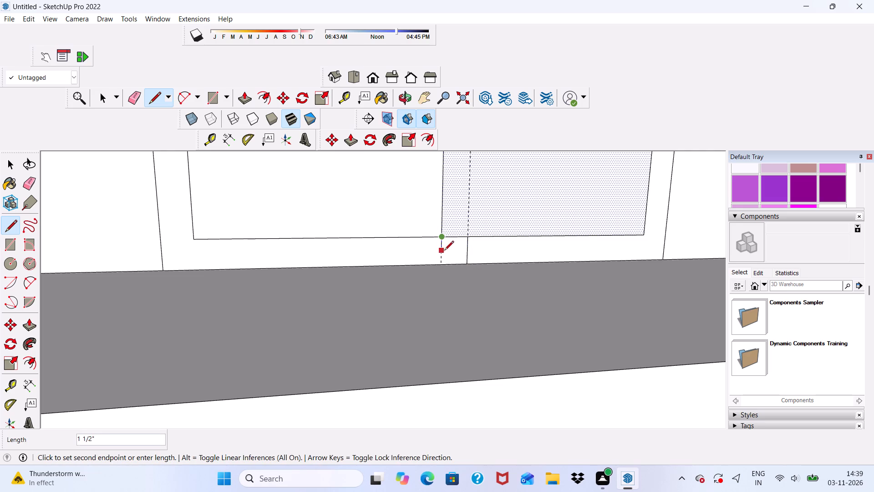
pyautogui.click(436, 268)
# Draw a vertical line along the right guide from the inner bottom edge up to the inner top edge.
pyautogui.scroll(-5, 446, 270)
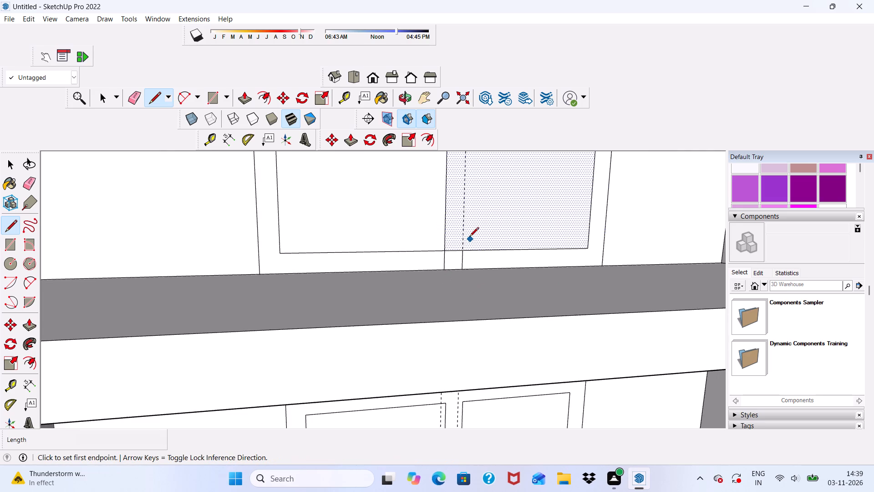
pyautogui.scroll(5, 465, 236)
pyautogui.click(464, 254)
pyautogui.scroll(-4, 477, 301)
pyautogui.scroll(2, 485, 307)
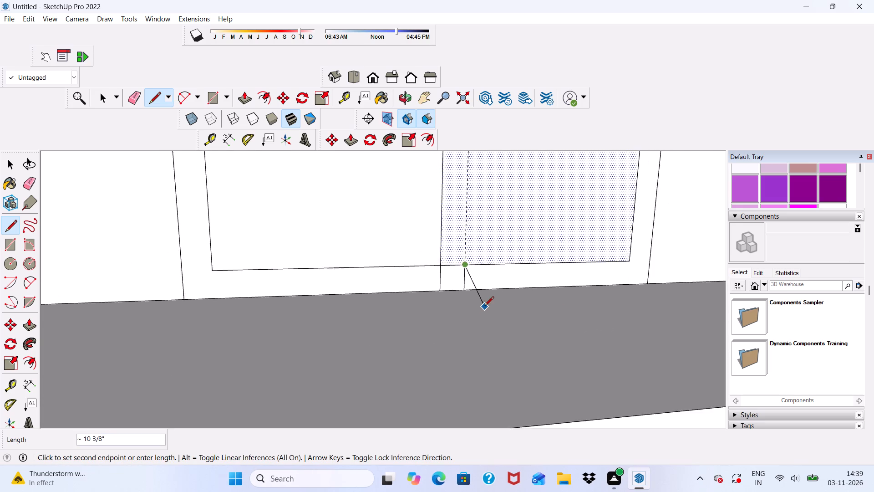
pyautogui.scroll(-17, 484, 312)
pyautogui.scroll(3, 473, 173)
pyautogui.scroll(-5, 472, 198)
pyautogui.scroll(3, 474, 251)
pyautogui.scroll(-2, 481, 292)
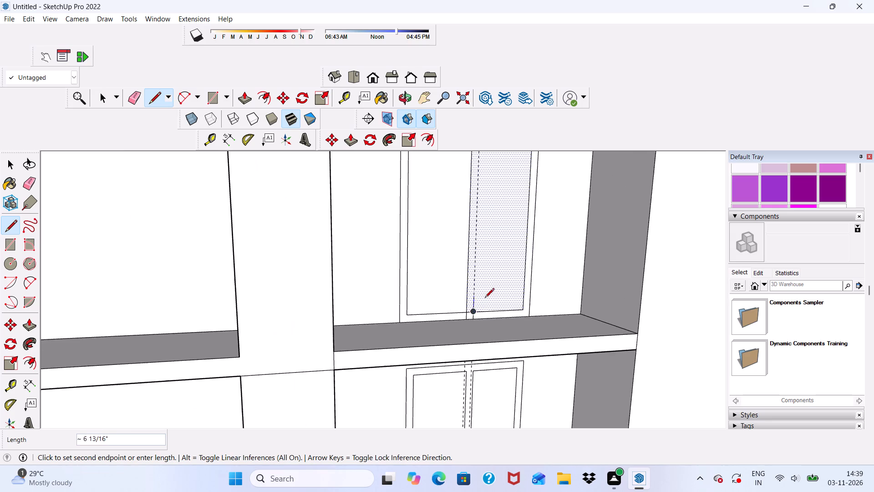
pyautogui.scroll(-5, 485, 294)
pyautogui.scroll(14, 477, 156)
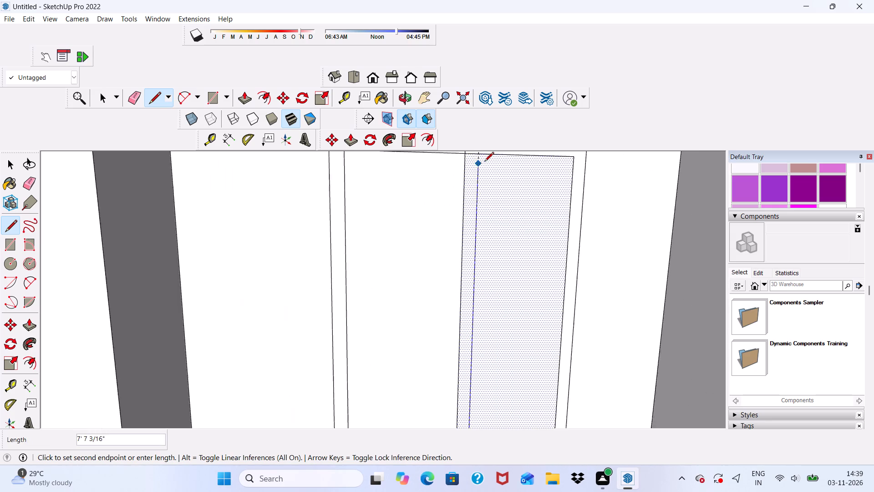
pyautogui.scroll(2, 484, 162)
pyautogui.scroll(-9, 481, 162)
pyautogui.scroll(6, 482, 173)
pyautogui.scroll(3, 479, 221)
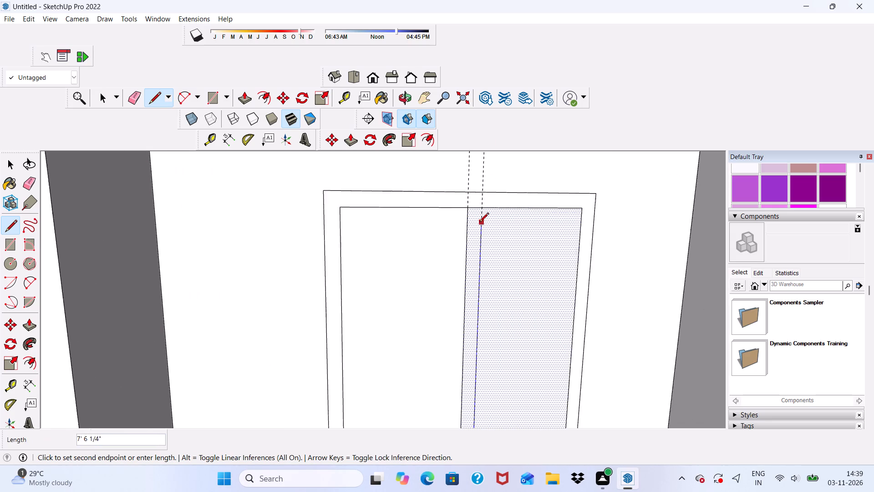
pyautogui.click(481, 207)
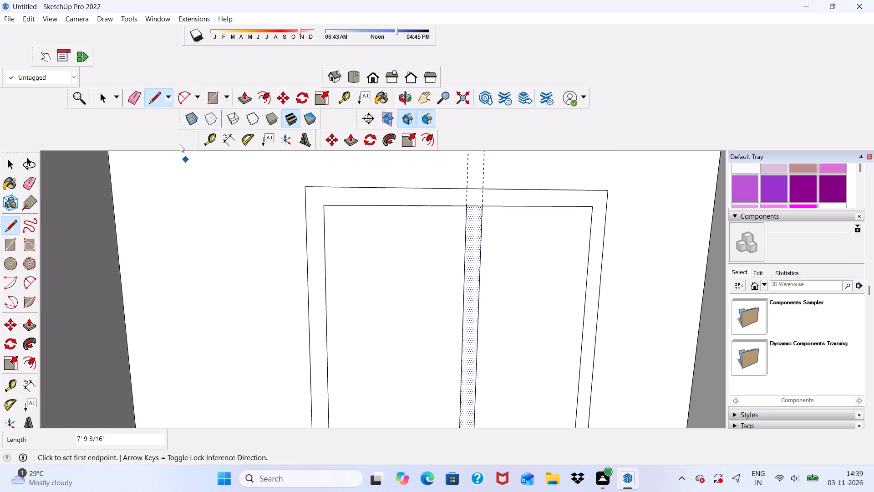
# Erase the two vertical guides running through the door.
pyautogui.click(132, 96)
pyautogui.moveTo(483, 163); pyautogui.dragTo(452, 171)
# Erase the short edge across the mullion's top and all segments of the inner frame's bottom edge.
pyautogui.moveTo(475, 203); pyautogui.dragTo(469, 209)
pyautogui.scroll(-12, 473, 185)
pyautogui.scroll(-1, 513, 257)
pyautogui.scroll(5, 515, 359)
pyautogui.click(493, 352)
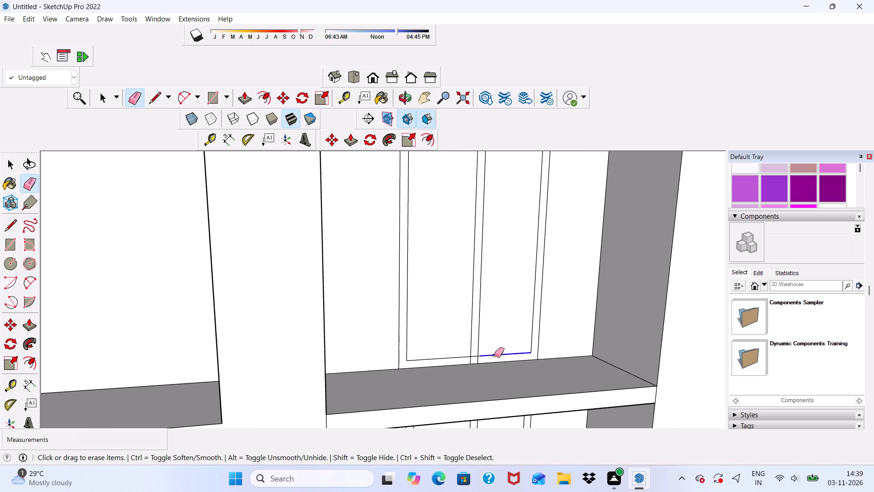
pyautogui.click(473, 355)
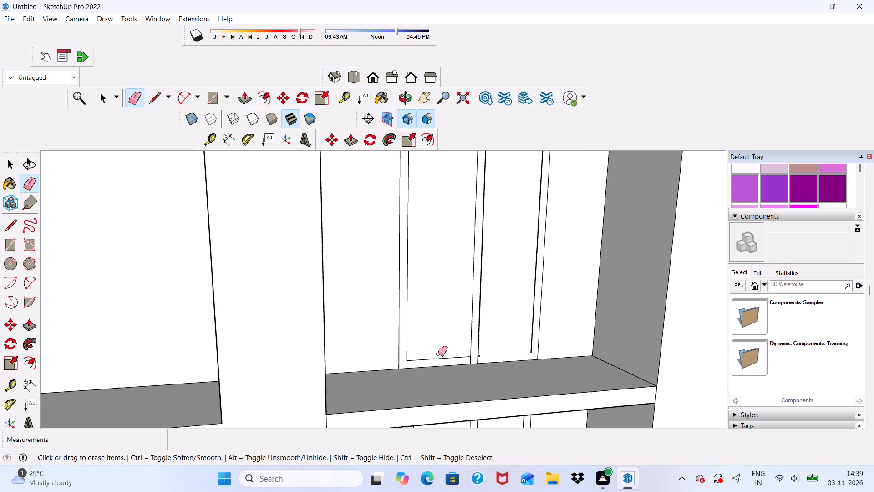
pyautogui.moveTo(438, 354); pyautogui.dragTo(437, 364)
pyautogui.scroll(20, 493, 351)
pyautogui.scroll(4, 493, 351)
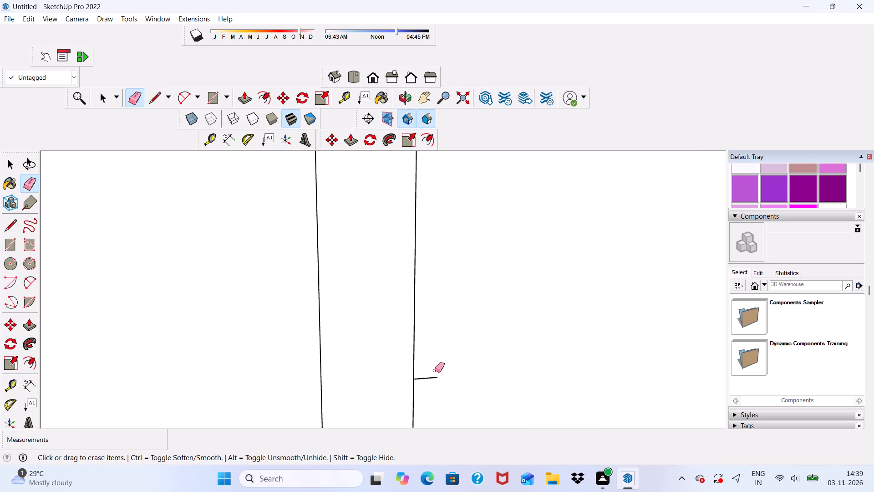
pyautogui.moveTo(435, 370); pyautogui.dragTo(430, 383)
pyautogui.scroll(-7, 429, 355)
pyautogui.scroll(2, 486, 335)
pyautogui.scroll(-13, 473, 313)
pyautogui.scroll(-6, 573, 328)
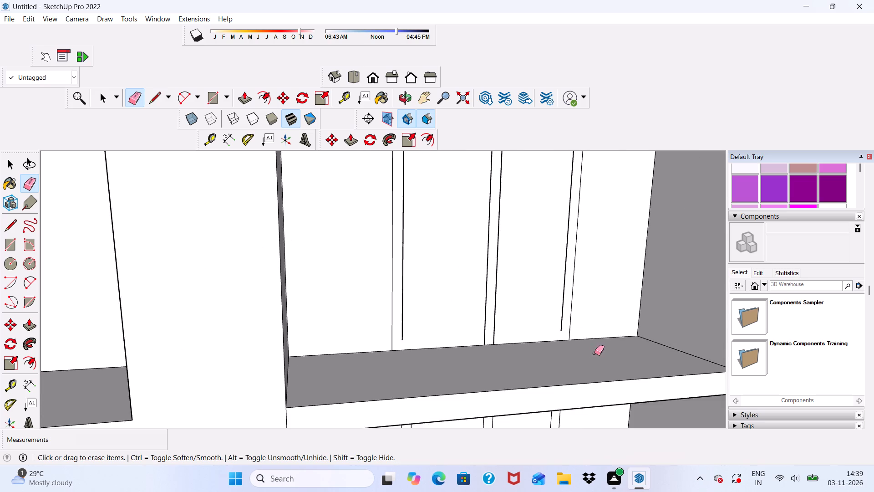
# Draw two 3" vertical lines extending the door's inner outer-side edges down to the floor slab.
pyautogui.scroll(-3, 542, 333)
pyautogui.click(154, 92)
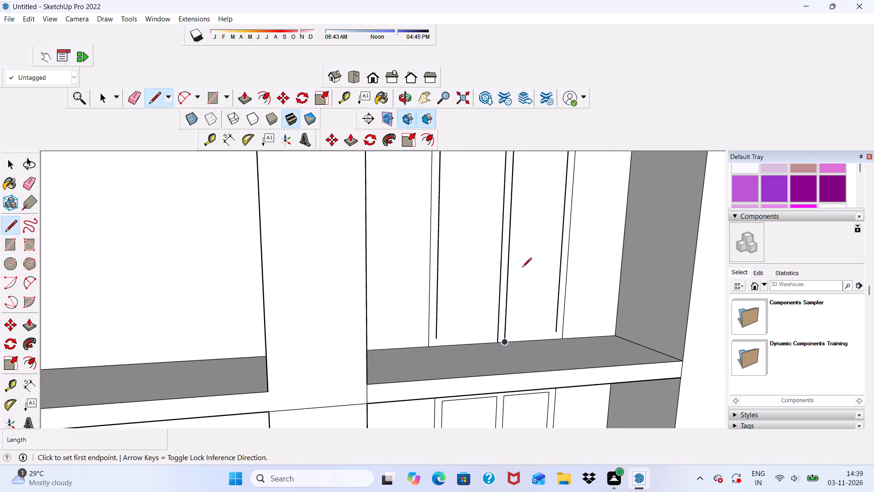
pyautogui.scroll(9, 438, 357)
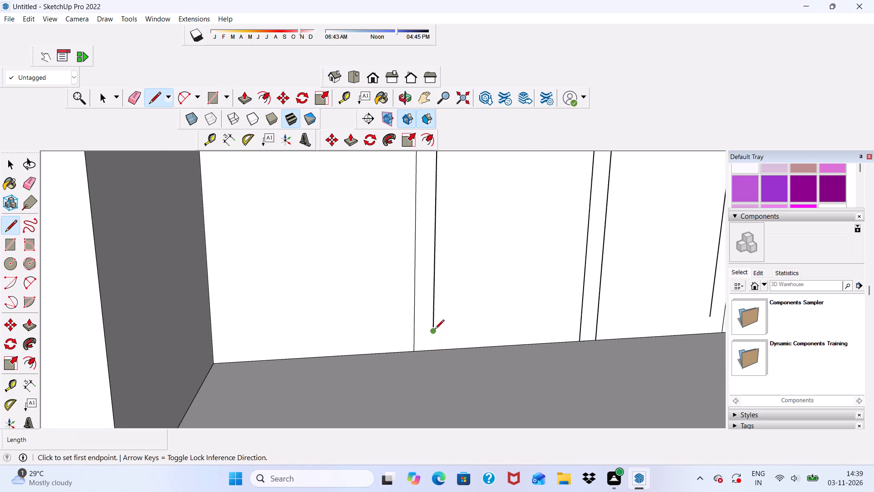
pyautogui.scroll(-1, 435, 330)
pyautogui.click(433, 330)
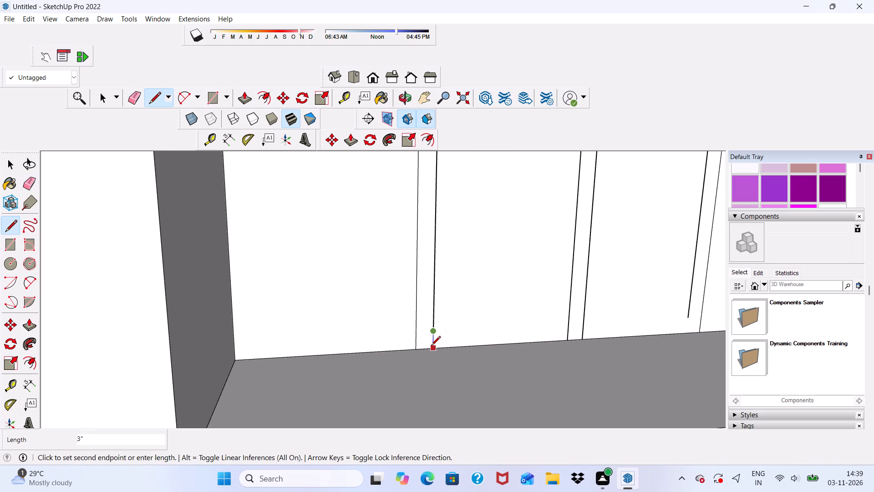
pyautogui.click(431, 346)
pyautogui.scroll(-4, 487, 348)
pyautogui.scroll(-5, 413, 322)
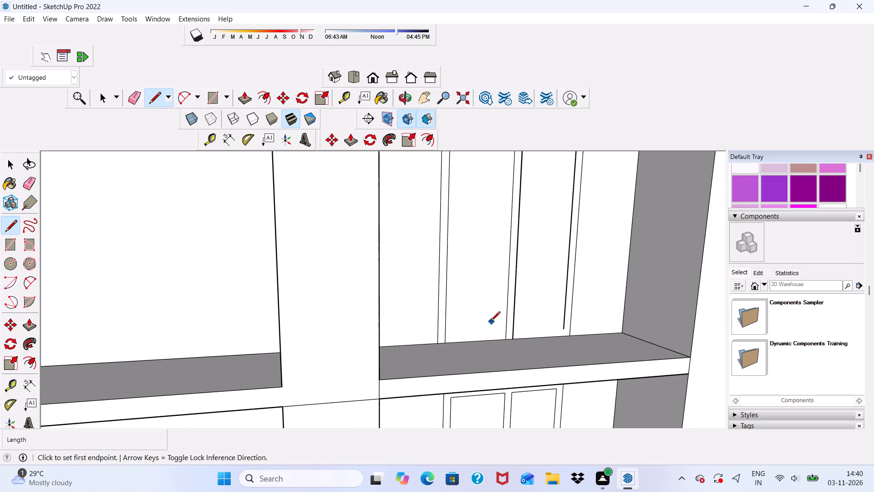
pyautogui.moveTo(488, 321); pyautogui.dragTo(447, 300, button='middle')
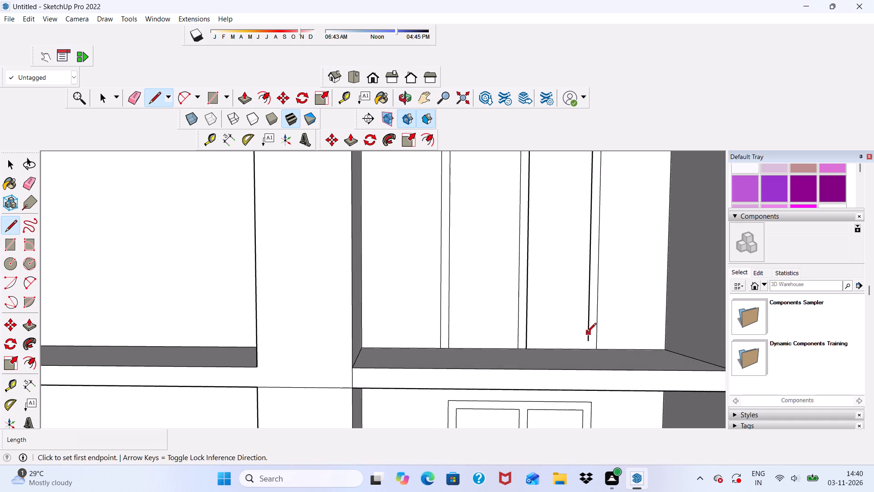
pyautogui.scroll(7, 589, 341)
pyautogui.click(585, 338)
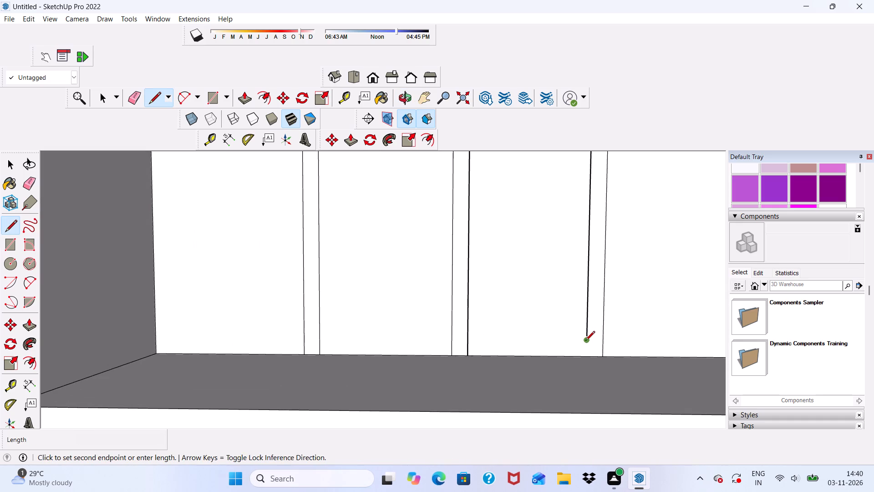
pyautogui.click(586, 355)
pyautogui.scroll(-15, 563, 335)
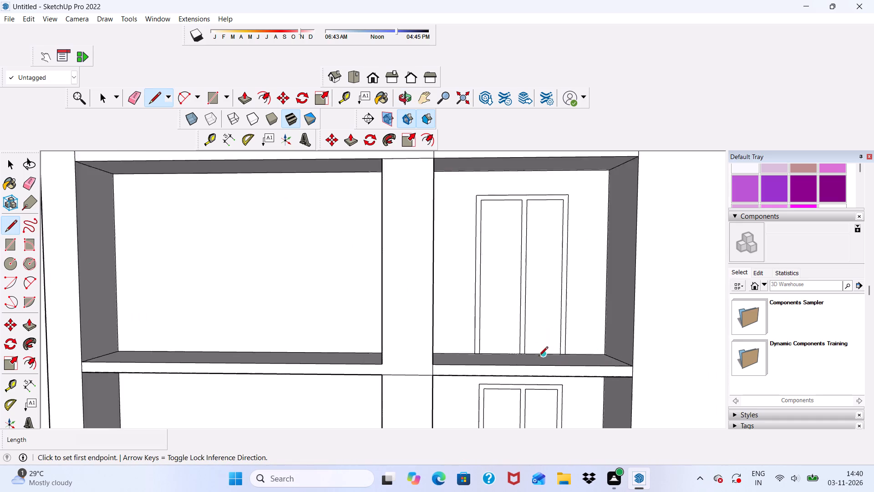
# Push/Pull the new door's frame face out 3".
pyautogui.click(244, 102)
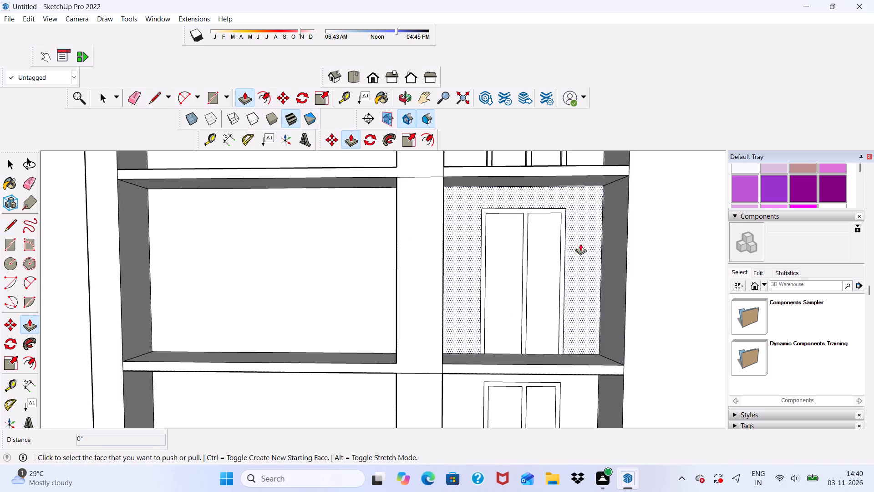
pyautogui.scroll(6, 554, 234)
pyautogui.click(510, 205)
pyautogui.scroll(-2, 563, 224)
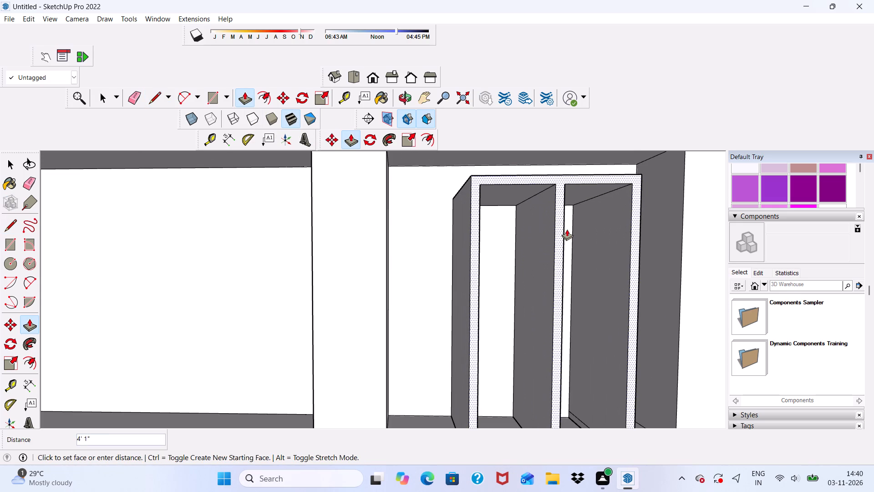
pyautogui.press('3')
pyautogui.hotkey('shift', '"')
pyautogui.press('Return')
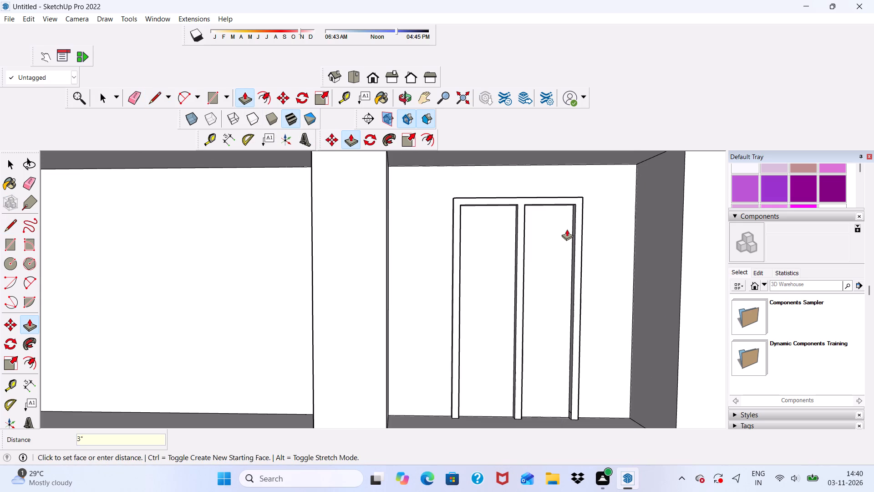
# Push/Pull the frame face of the balcony door on the lowest storey out 3".
pyautogui.scroll(-16, 568, 234)
pyautogui.moveTo(624, 256); pyautogui.dragTo(630, 260, button='middle')
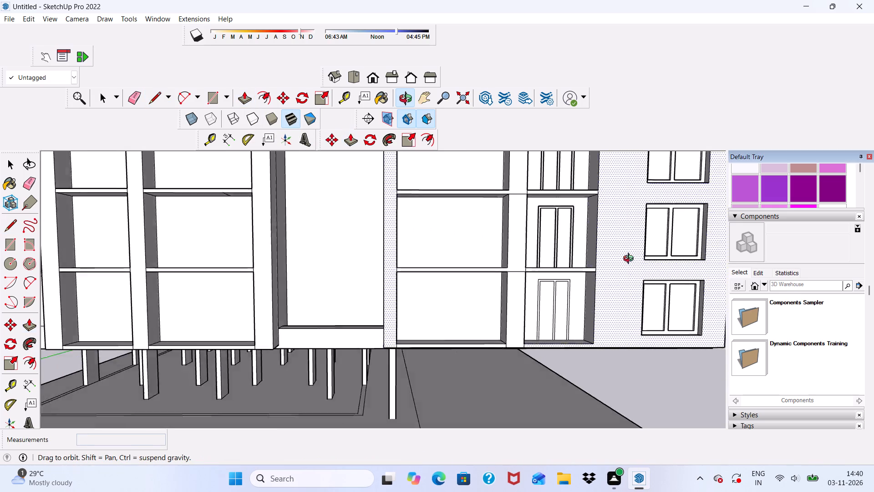
pyautogui.moveTo(630, 260); pyautogui.dragTo(581, 277, button='middle')
pyautogui.scroll(7, 491, 306)
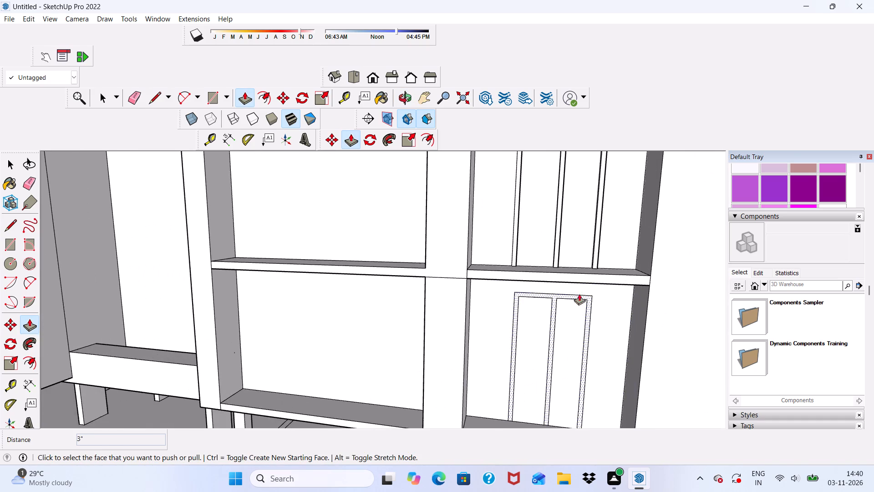
pyautogui.scroll(4, 588, 291)
pyautogui.scroll(6, 528, 294)
pyautogui.click(550, 301)
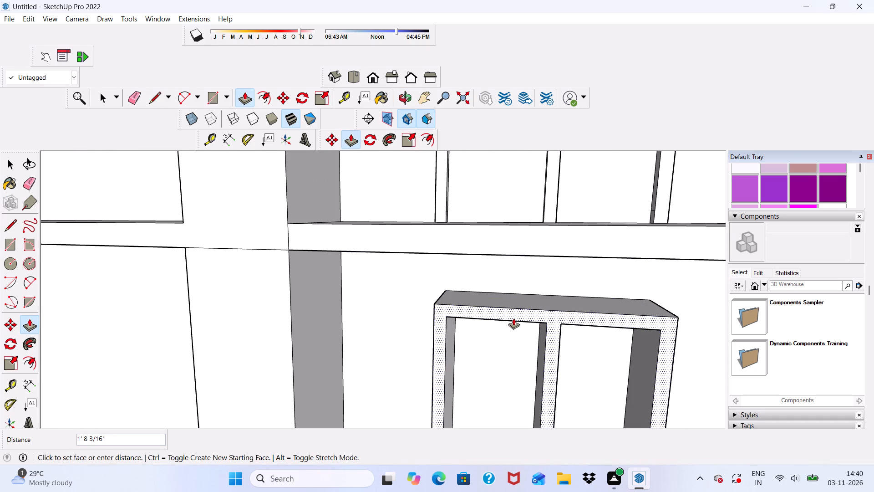
pyautogui.write('3"')
pyautogui.press('Return')
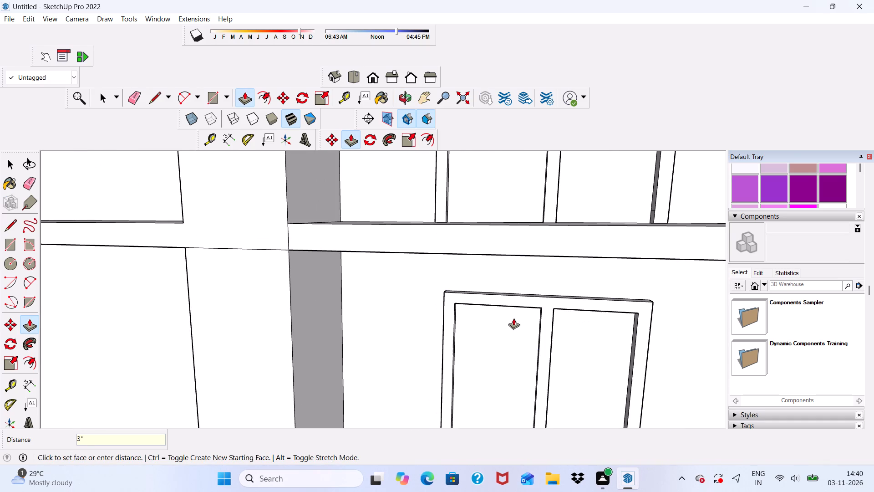
# Examine the balcony doors across all storeys, the whole facade and the roof slabs from above.
pyautogui.scroll(-6, 576, 313)
pyautogui.scroll(-1, 580, 237)
pyautogui.press('space')
pyautogui.scroll(-5, 569, 256)
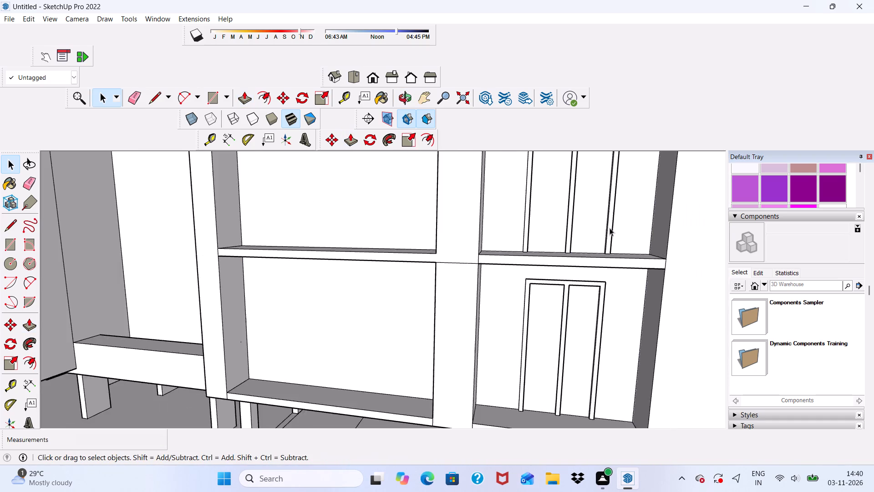
pyautogui.scroll(-6, 610, 228)
pyautogui.moveTo(589, 260); pyautogui.dragTo(636, 334, button='middle')
pyautogui.scroll(1, 598, 262)
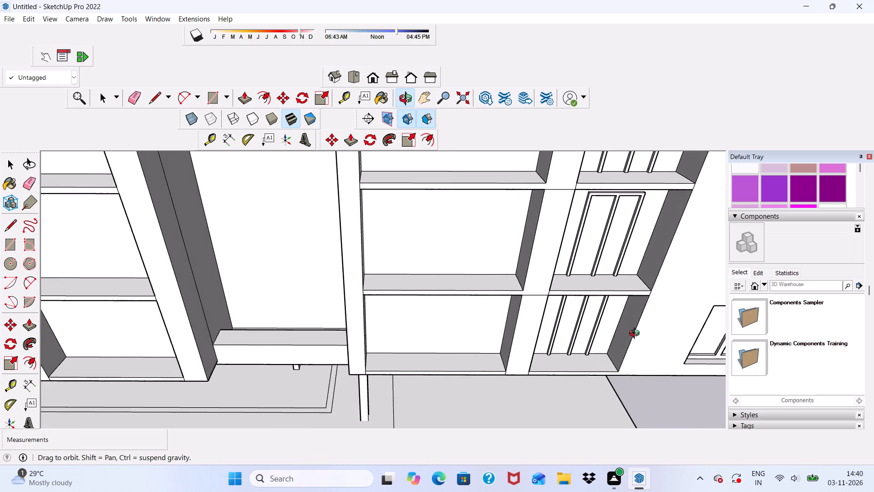
pyautogui.moveTo(636, 334); pyautogui.dragTo(635, 334, button='middle')
pyautogui.scroll(-5, 523, 232)
pyautogui.moveTo(533, 299); pyautogui.dragTo(533, 225, button='middle')
pyautogui.scroll(-10, 527, 250)
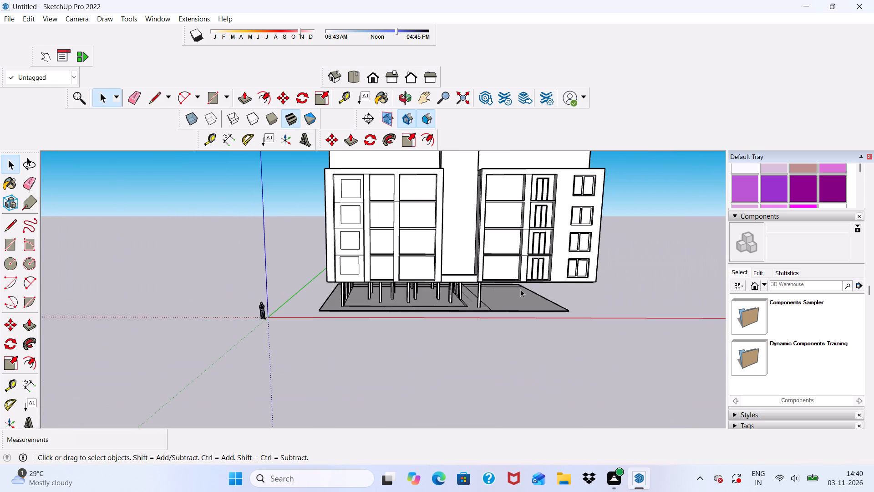
pyautogui.scroll(13, 449, 140)
pyautogui.scroll(-10, 455, 179)
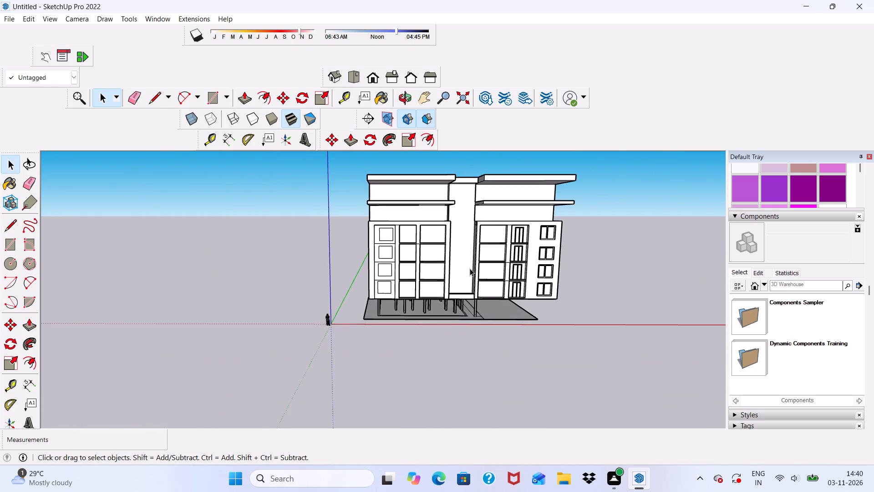
pyautogui.moveTo(470, 268); pyautogui.dragTo(463, 266, button='middle')
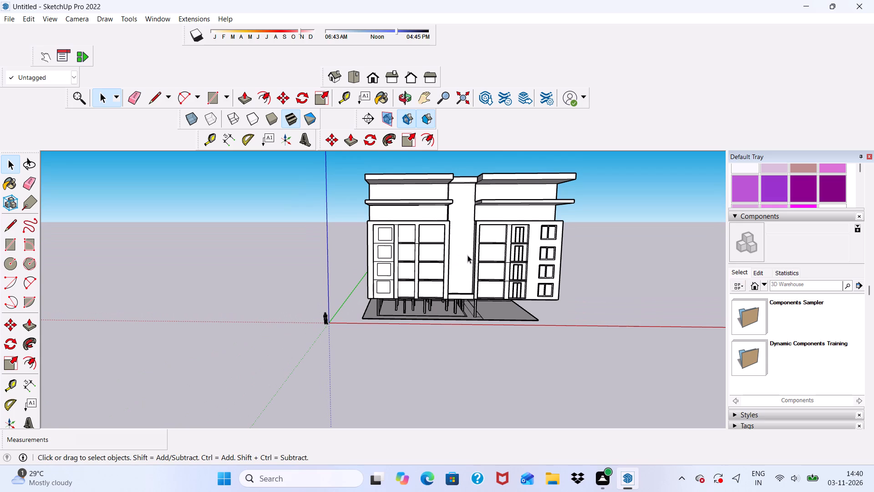
pyautogui.scroll(1, 470, 212)
pyautogui.scroll(-3, 471, 160)
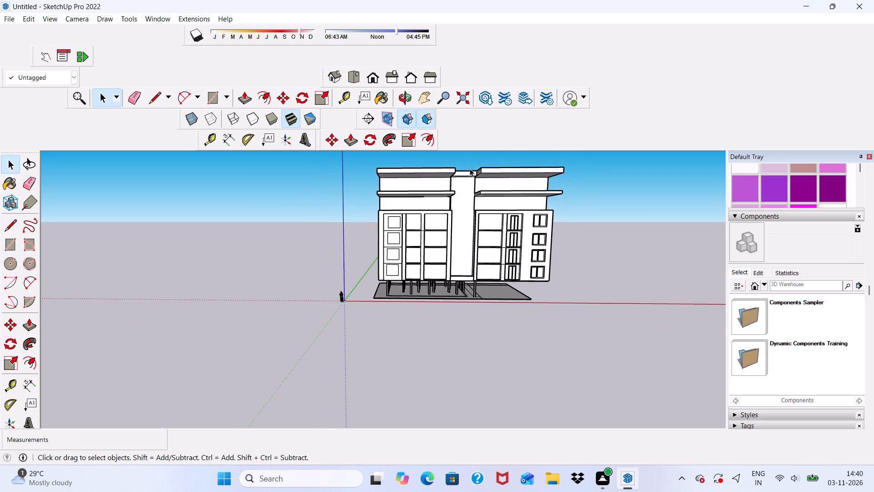
pyautogui.moveTo(470, 169); pyautogui.dragTo(421, 250, button='middle')
pyautogui.scroll(1, 470, 169)
pyautogui.scroll(1, 248, 108)
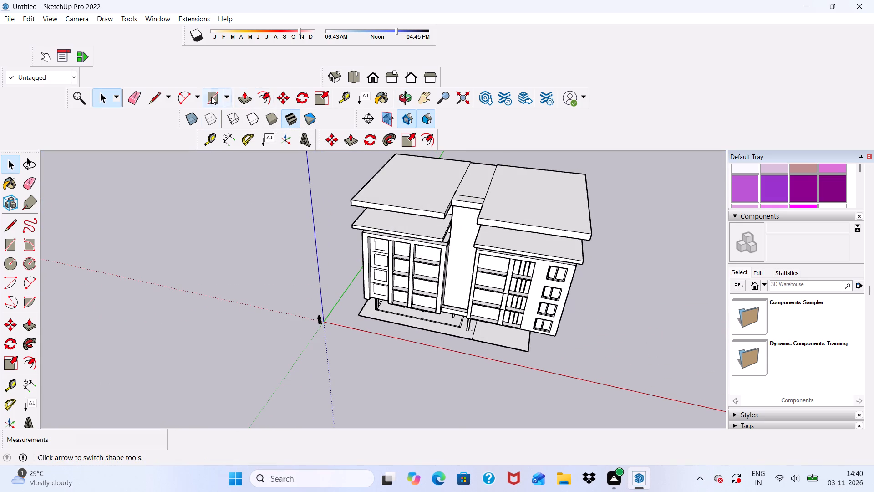
# Draw a full-height rectangle on the left wing's upper roof slab, on the gap-side face starting at the lower front corner.
pyautogui.click(211, 97)
pyautogui.scroll(12, 488, 223)
pyautogui.scroll(5, 424, 214)
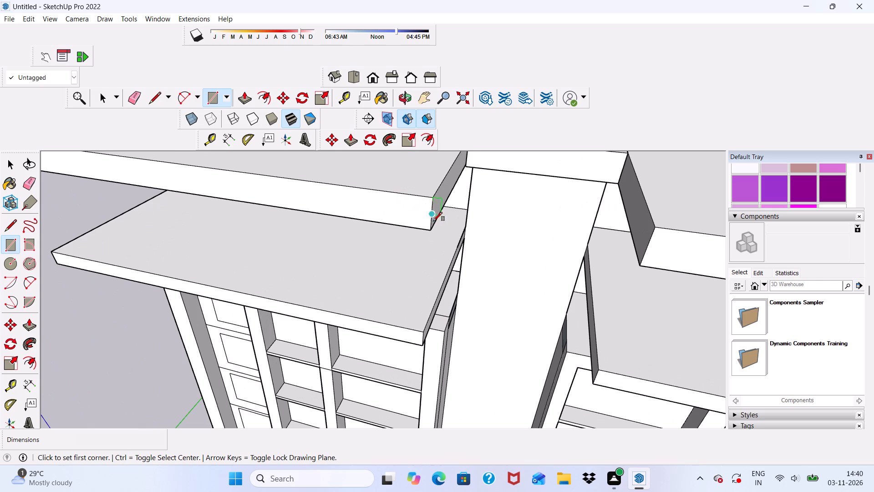
pyautogui.click(429, 231)
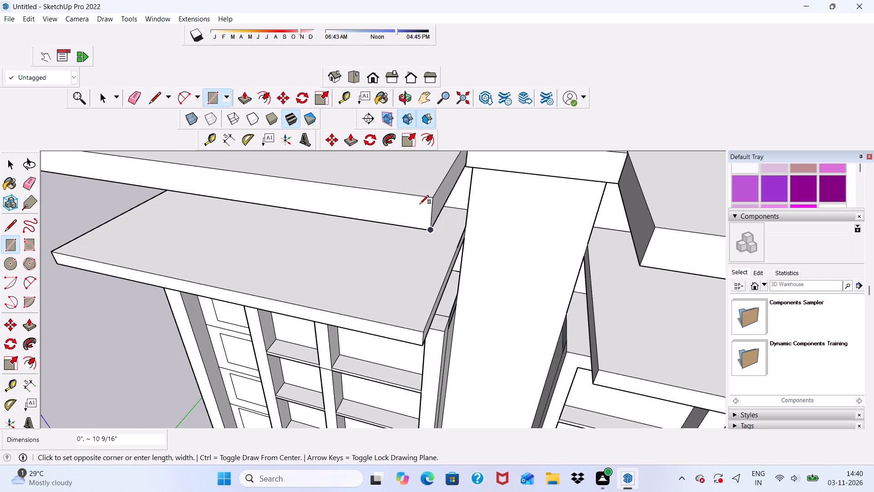
pyautogui.scroll(5, 420, 190)
pyautogui.scroll(2, 460, 193)
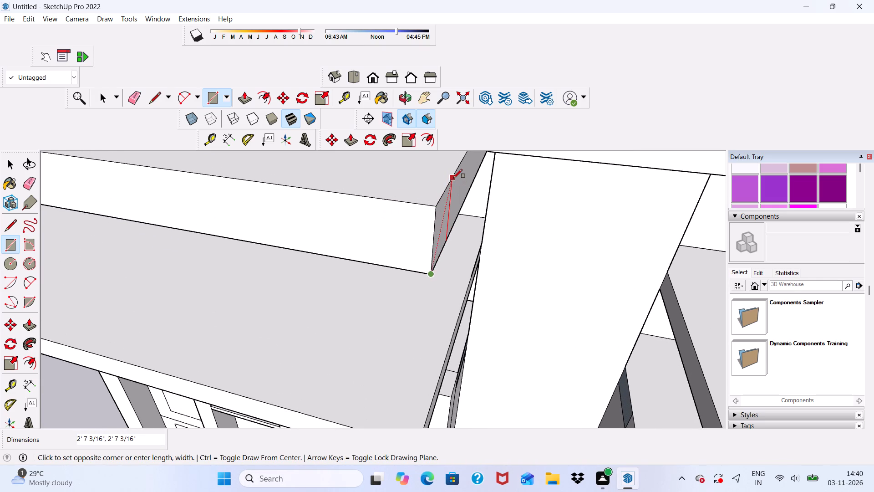
pyautogui.click(458, 169)
pyautogui.press('space')
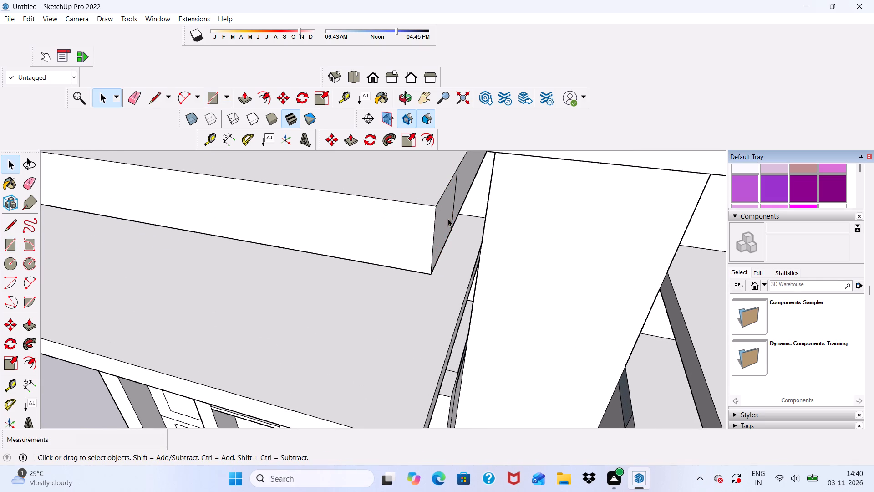
# Push/Pull the rectangular face about 14' 2" across the central gap to the opposite upper roof slab.
pyautogui.click(443, 225)
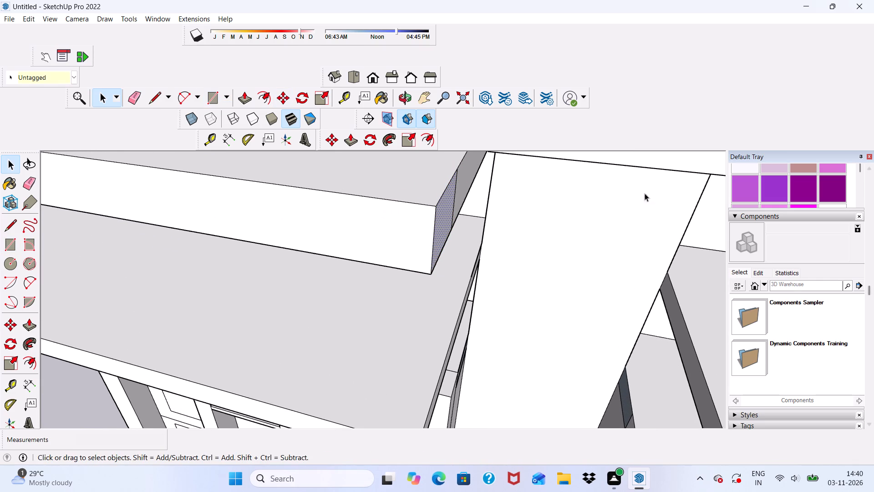
pyautogui.click(240, 95)
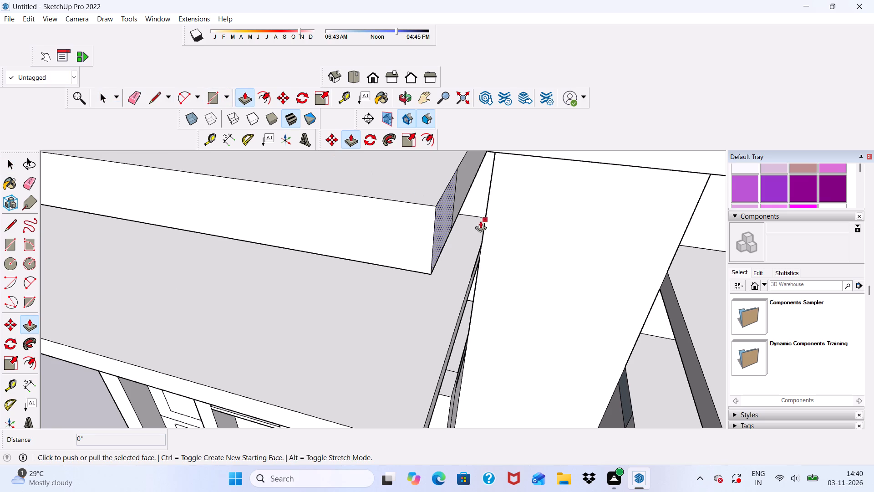
pyautogui.click(440, 220)
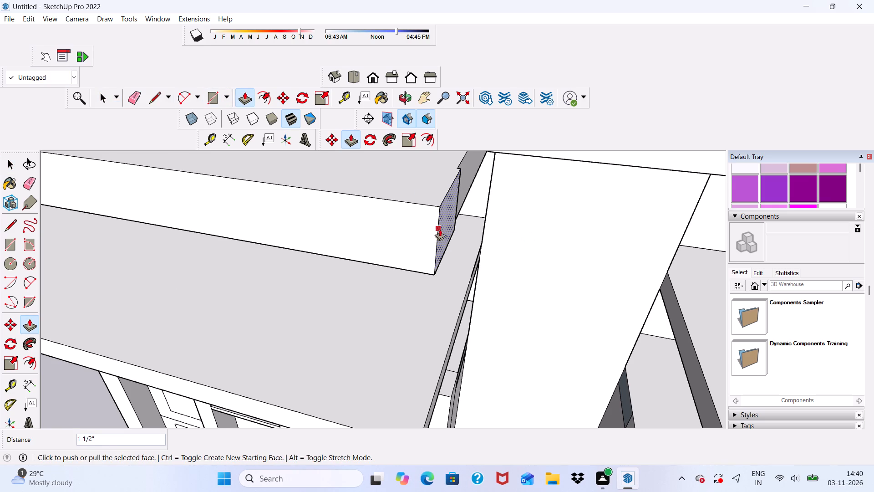
pyautogui.click(444, 228)
pyautogui.scroll(-9, 508, 236)
pyautogui.scroll(1, 598, 253)
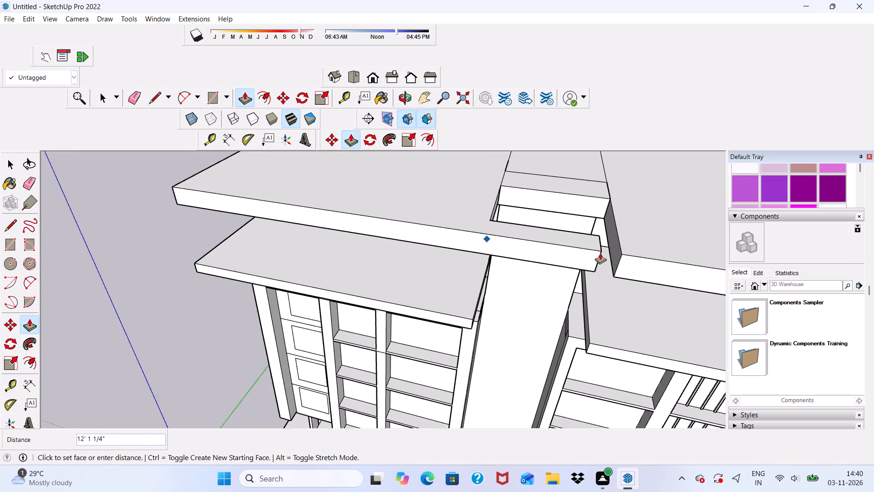
pyautogui.scroll(4, 600, 253)
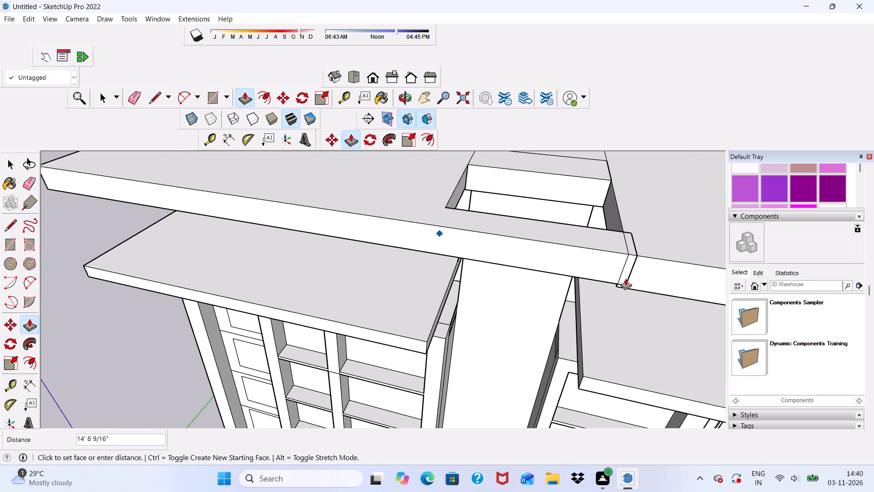
pyautogui.click(617, 285)
# Examine the underside of the new roof strip and its joint with the right wing's upper slab.
pyautogui.scroll(-1, 611, 272)
pyautogui.moveTo(610, 266); pyautogui.dragTo(635, 232, button='middle')
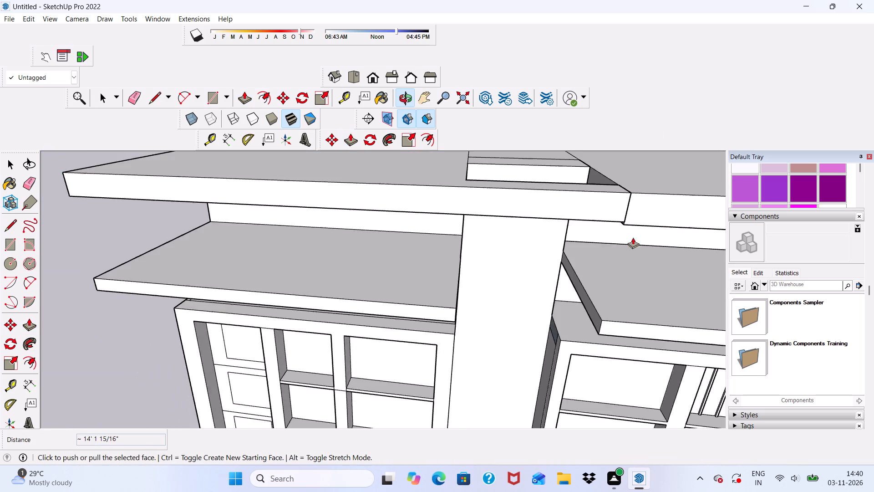
pyautogui.scroll(-6, 457, 317)
pyautogui.scroll(1, 501, 277)
pyautogui.moveTo(501, 277); pyautogui.dragTo(550, 174, button='middle')
pyautogui.scroll(4, 547, 180)
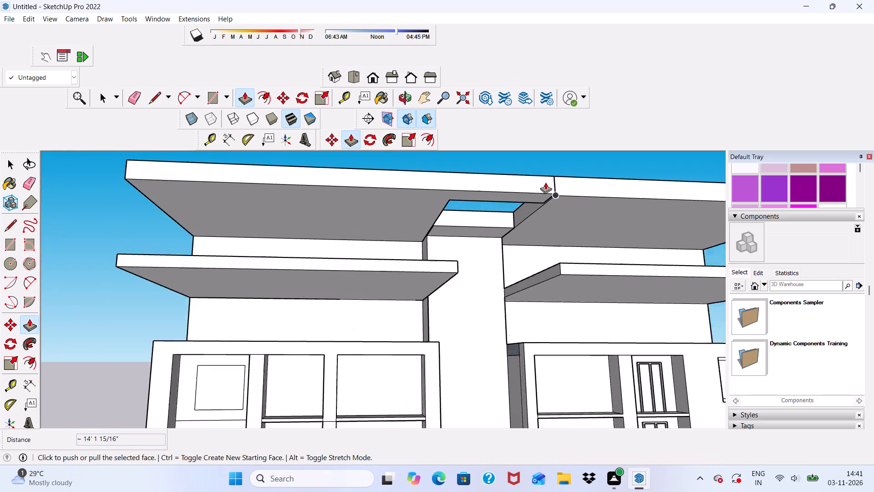
pyautogui.scroll(15, 545, 182)
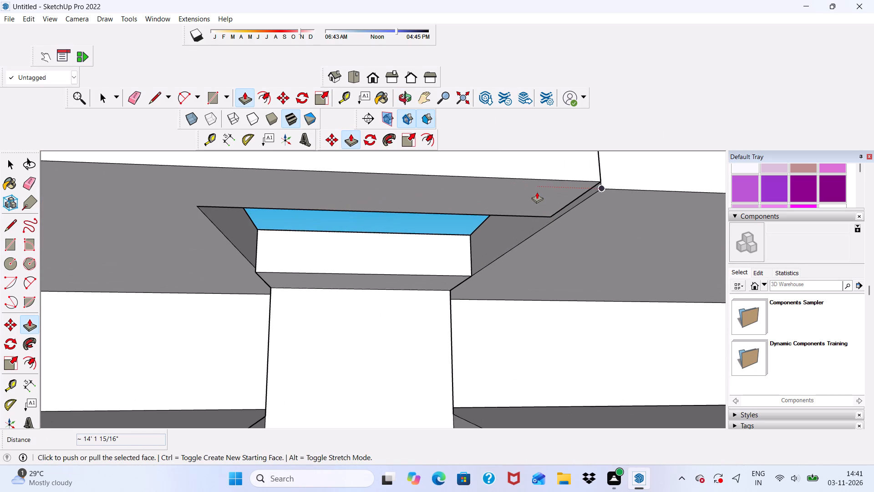
pyautogui.click(537, 192)
pyautogui.press('space')
# Push/Pull the underside of the right wing's upper roof slab by about 3 1/4" towards the connecting strip's underside.
pyautogui.scroll(-3, 532, 215)
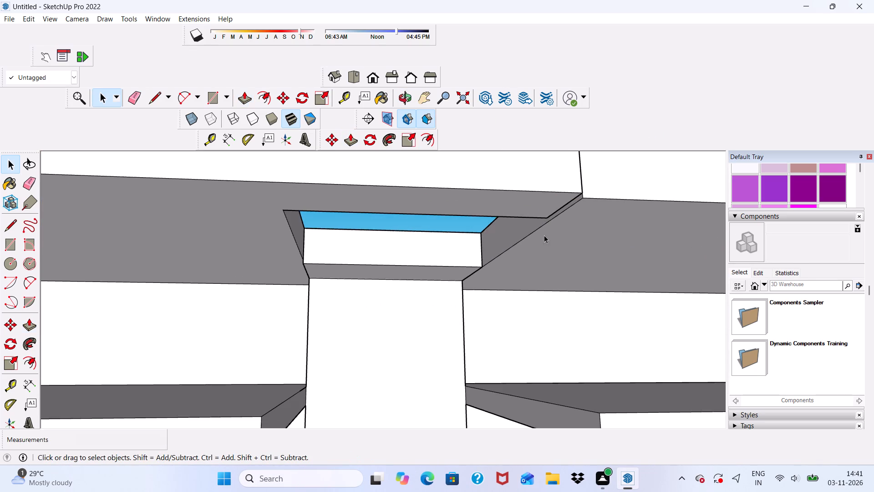
pyautogui.scroll(-2, 482, 243)
pyautogui.click(569, 227)
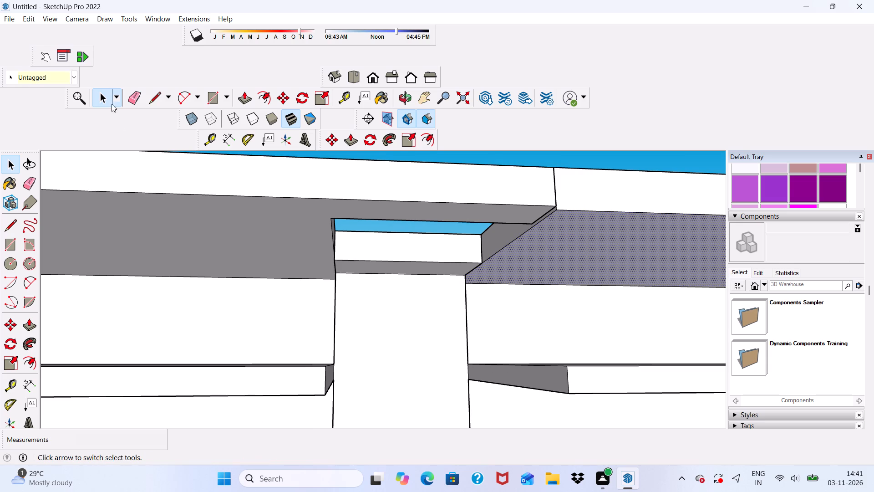
pyautogui.click(244, 96)
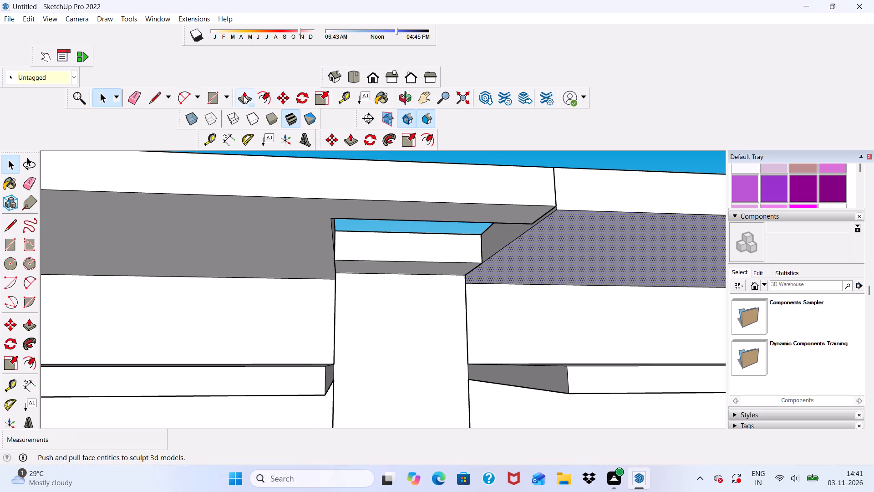
pyautogui.click(504, 256)
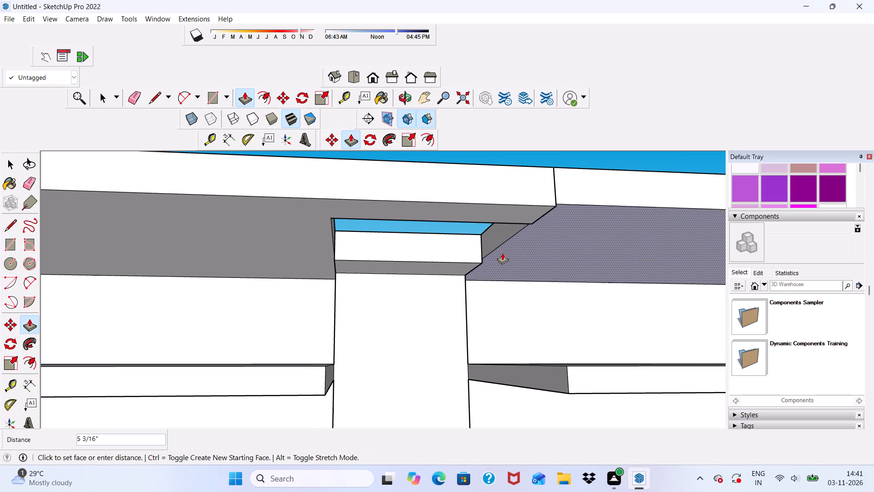
pyautogui.scroll(3, 605, 200)
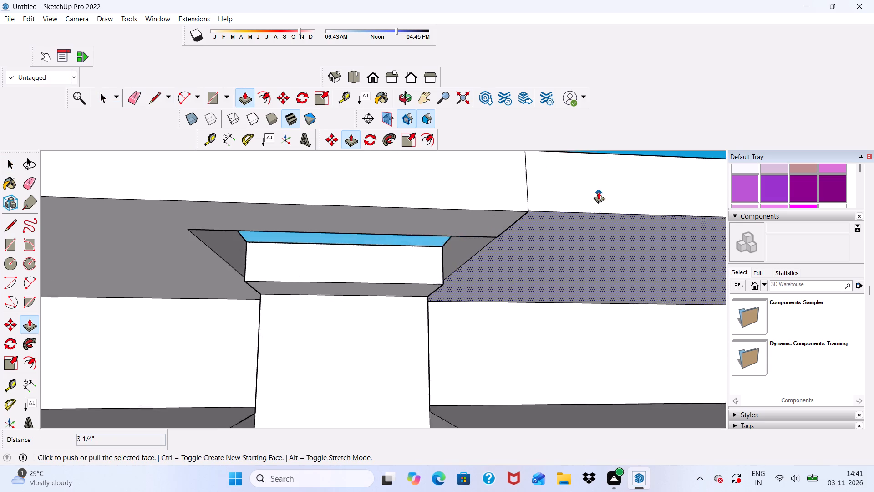
# Push/Pull the right upper slab's underside another 1/4" to align with the connecting strip's underside at the joint corner.
pyautogui.scroll(20, 599, 192)
pyautogui.scroll(2, 599, 192)
pyautogui.moveTo(495, 197); pyautogui.dragTo(370, 231, button='middle')
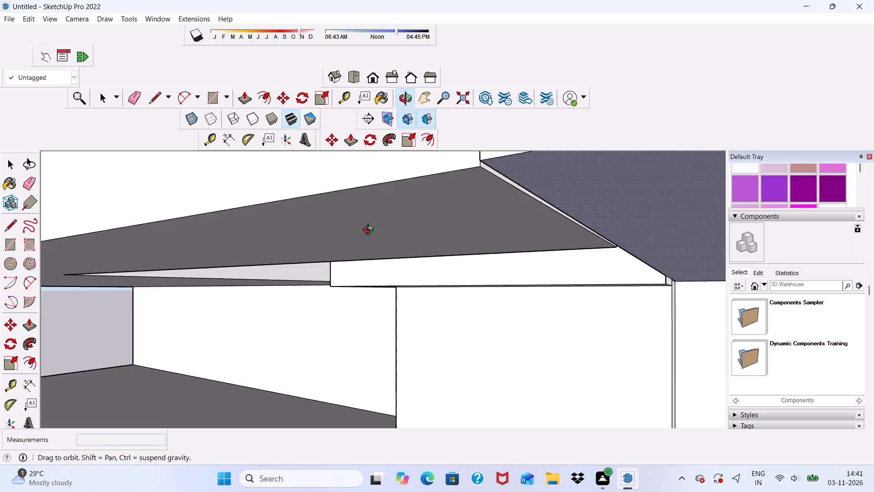
pyautogui.moveTo(370, 231); pyautogui.dragTo(370, 247, button='middle')
pyautogui.scroll(5, 535, 153)
pyautogui.scroll(2, 498, 189)
pyautogui.click(477, 181)
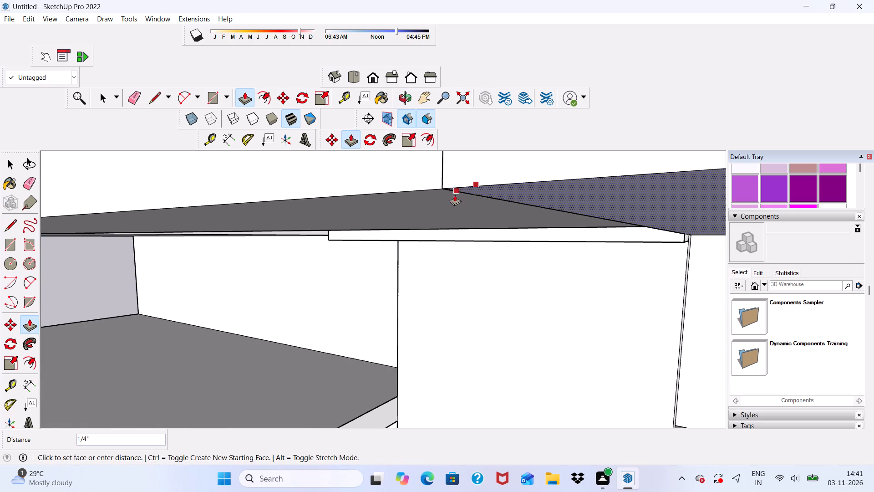
pyautogui.click(430, 196)
# Examine the joint between the connecting strip and the right wing's upper slab from beneath and up close.
pyautogui.scroll(-8, 404, 186)
pyautogui.moveTo(452, 216); pyautogui.dragTo(544, 187, button='middle')
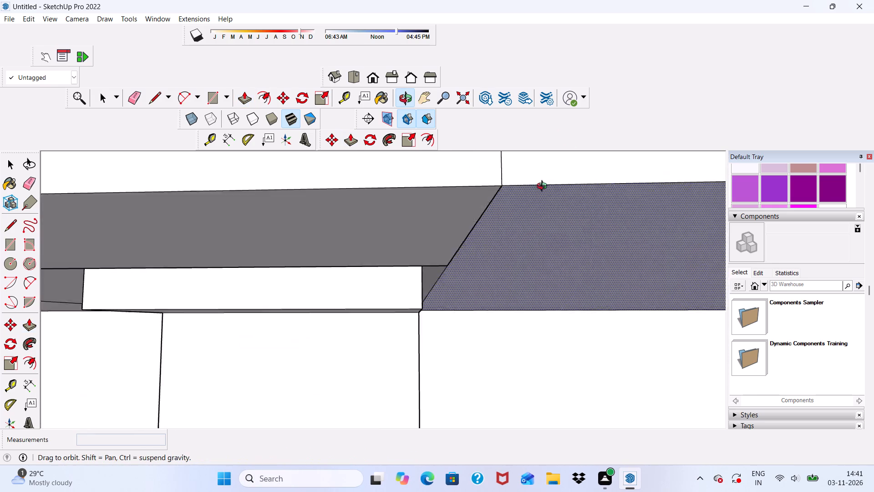
pyautogui.moveTo(544, 187); pyautogui.dragTo(490, 211, button='middle')
pyautogui.scroll(5, 488, 211)
pyautogui.scroll(12, 451, 203)
pyautogui.moveTo(488, 176); pyautogui.dragTo(607, 147, button='middle')
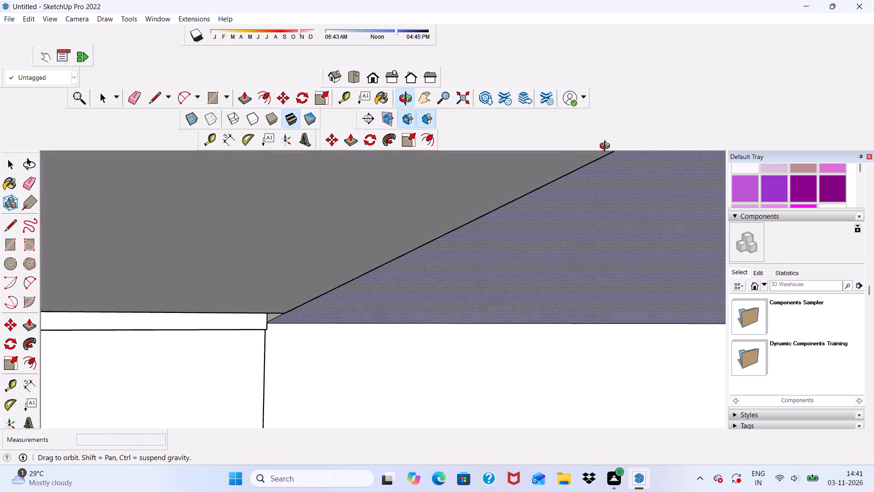
pyautogui.moveTo(607, 147); pyautogui.dragTo(585, 165, button='middle')
pyautogui.scroll(6, 312, 282)
pyautogui.scroll(-6, 329, 244)
pyautogui.moveTo(315, 270); pyautogui.dragTo(397, 292, button='middle')
pyautogui.press('space')
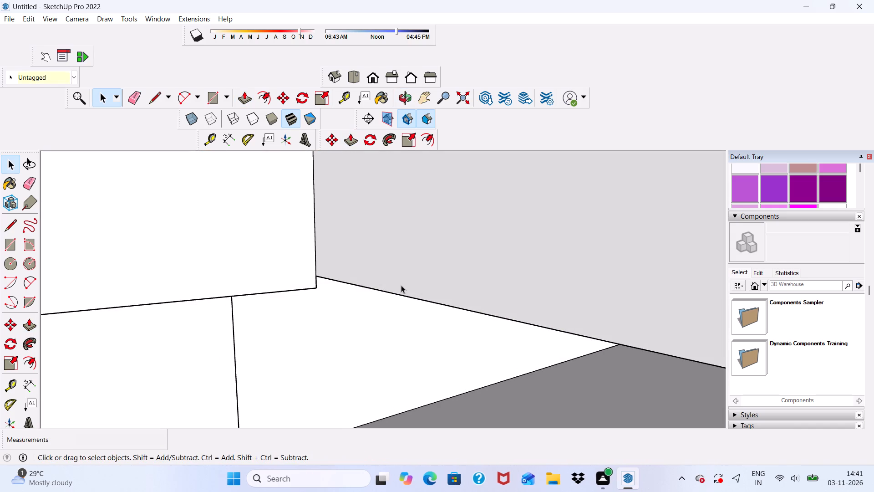
pyautogui.scroll(-5, 402, 280)
pyautogui.scroll(-11, 443, 285)
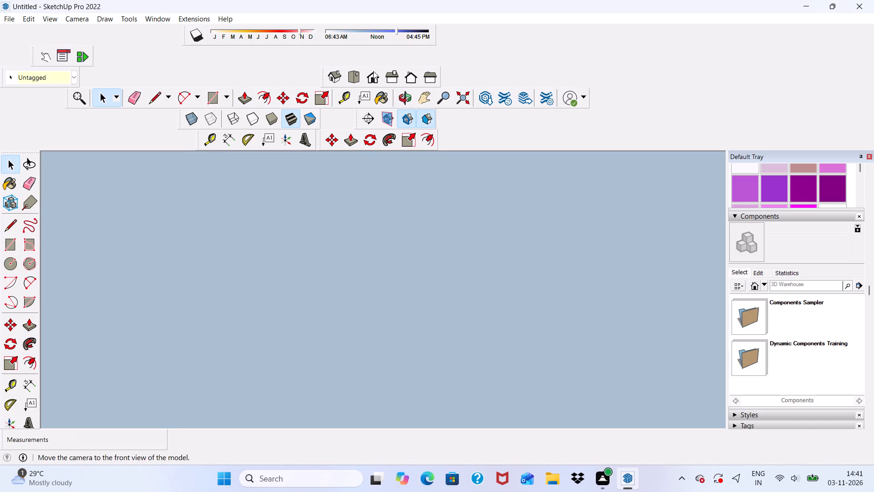
# Examine the joined upper roof from the front view and from above, around the central opening and the strip's seam.
pyautogui.click(372, 75)
pyautogui.scroll(-4, 409, 219)
pyautogui.scroll(-13, 476, 261)
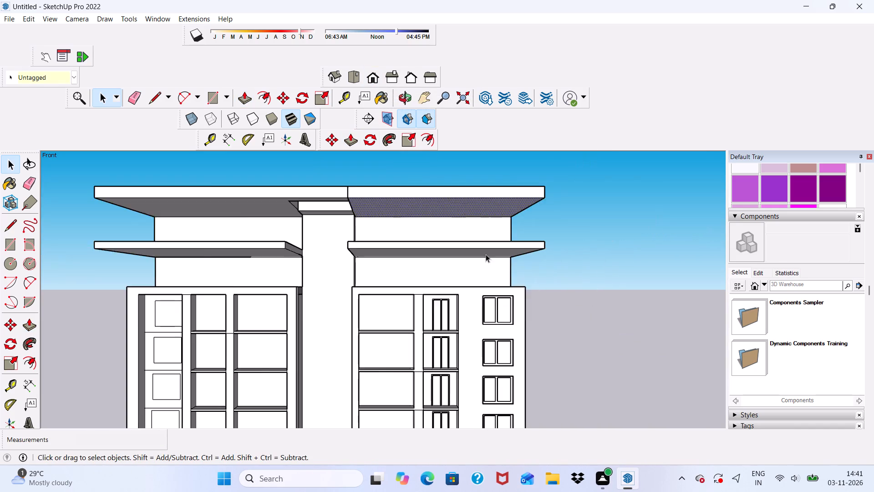
pyautogui.scroll(-4, 486, 254)
pyautogui.moveTo(393, 246); pyautogui.dragTo(401, 451, button='middle')
pyautogui.scroll(5, 383, 334)
pyautogui.scroll(7, 446, 308)
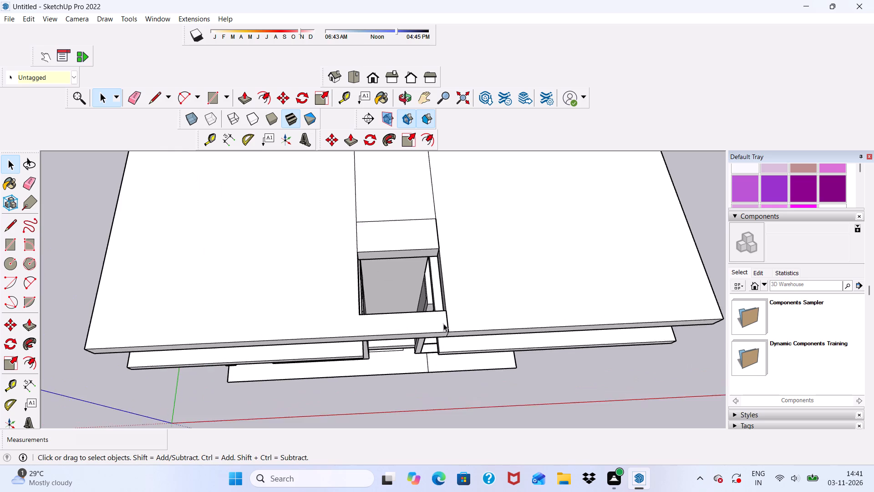
pyautogui.scroll(11, 443, 323)
pyautogui.scroll(7, 607, 319)
pyautogui.scroll(-5, 181, 286)
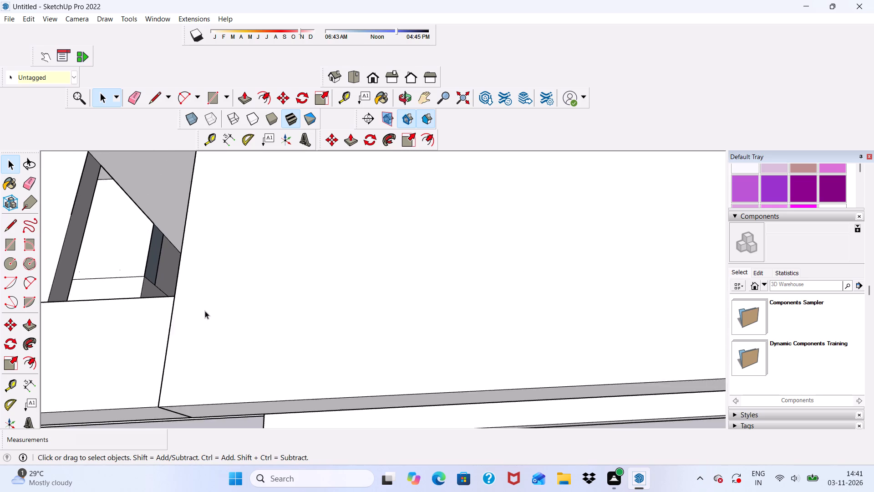
pyautogui.scroll(-5, 205, 311)
pyautogui.scroll(5, 153, 397)
pyautogui.scroll(-3, 211, 363)
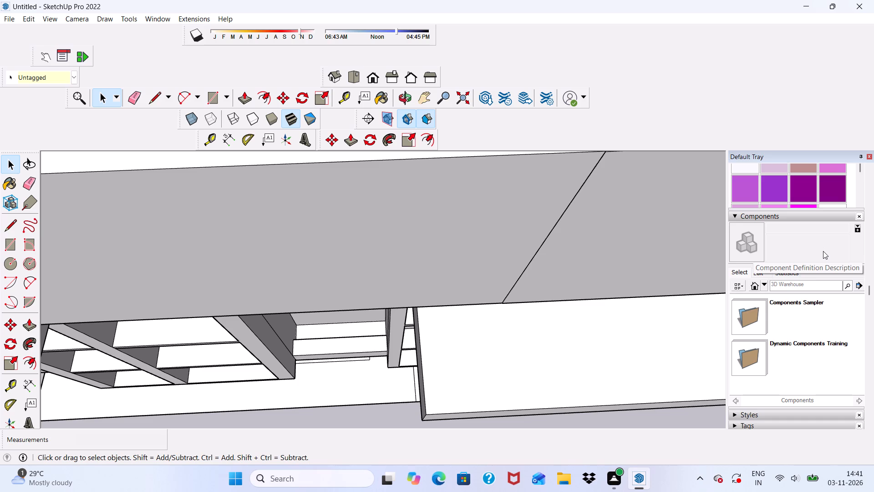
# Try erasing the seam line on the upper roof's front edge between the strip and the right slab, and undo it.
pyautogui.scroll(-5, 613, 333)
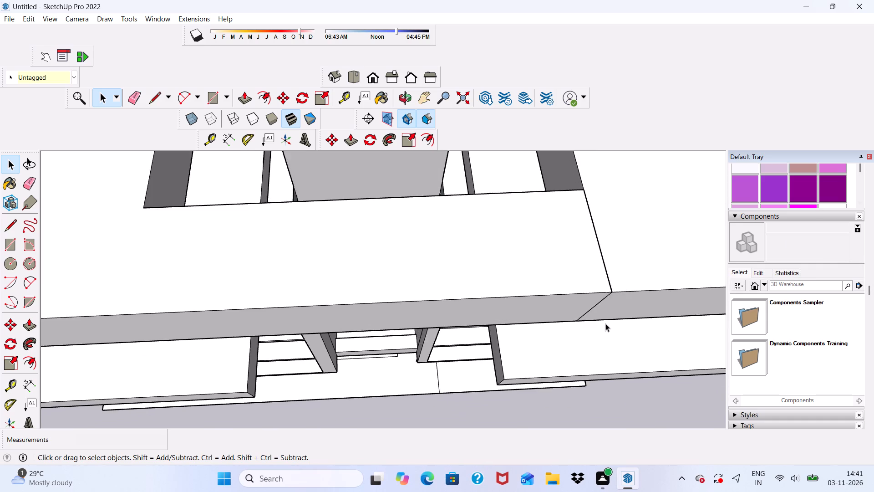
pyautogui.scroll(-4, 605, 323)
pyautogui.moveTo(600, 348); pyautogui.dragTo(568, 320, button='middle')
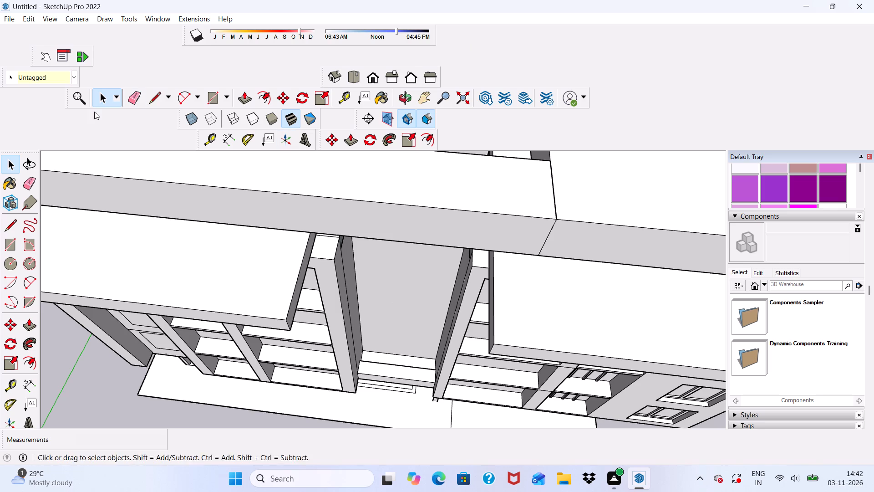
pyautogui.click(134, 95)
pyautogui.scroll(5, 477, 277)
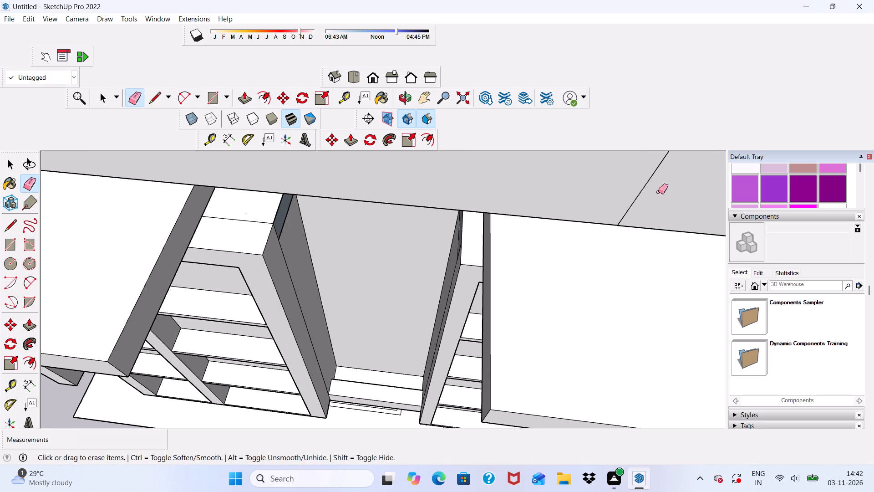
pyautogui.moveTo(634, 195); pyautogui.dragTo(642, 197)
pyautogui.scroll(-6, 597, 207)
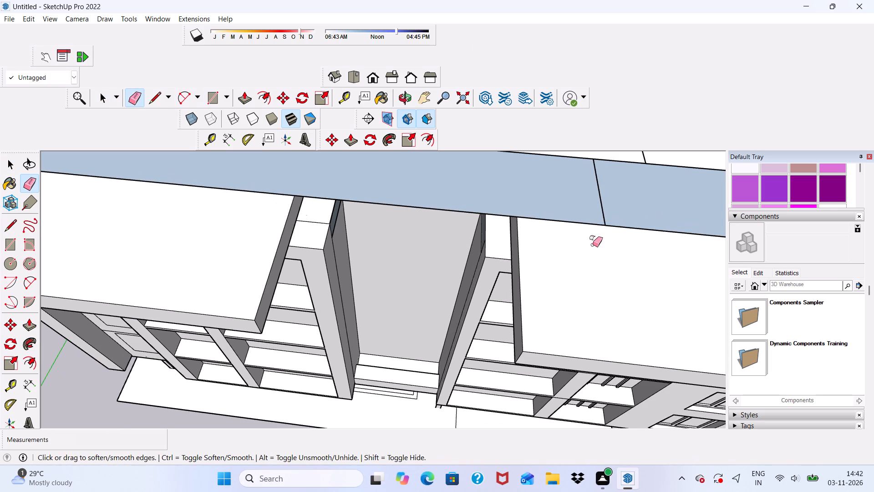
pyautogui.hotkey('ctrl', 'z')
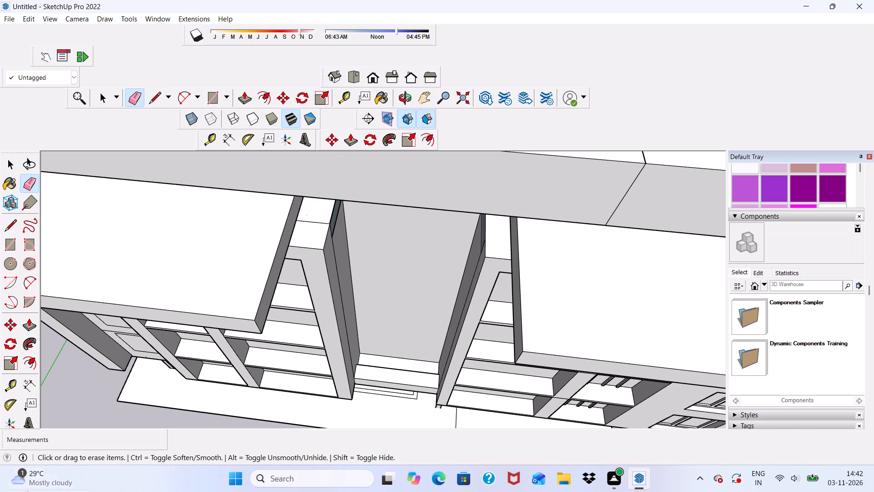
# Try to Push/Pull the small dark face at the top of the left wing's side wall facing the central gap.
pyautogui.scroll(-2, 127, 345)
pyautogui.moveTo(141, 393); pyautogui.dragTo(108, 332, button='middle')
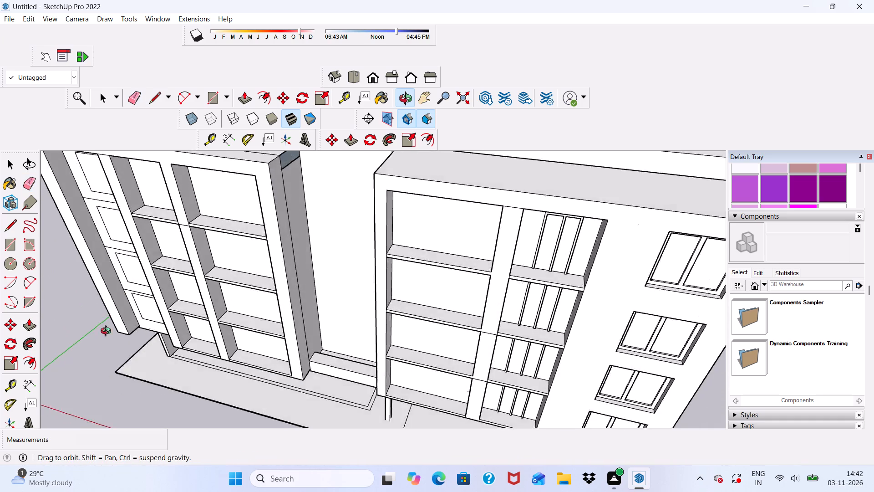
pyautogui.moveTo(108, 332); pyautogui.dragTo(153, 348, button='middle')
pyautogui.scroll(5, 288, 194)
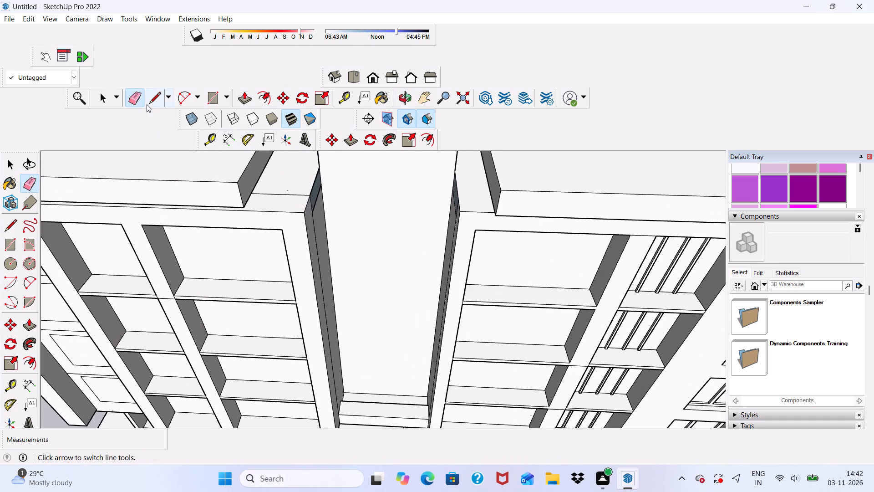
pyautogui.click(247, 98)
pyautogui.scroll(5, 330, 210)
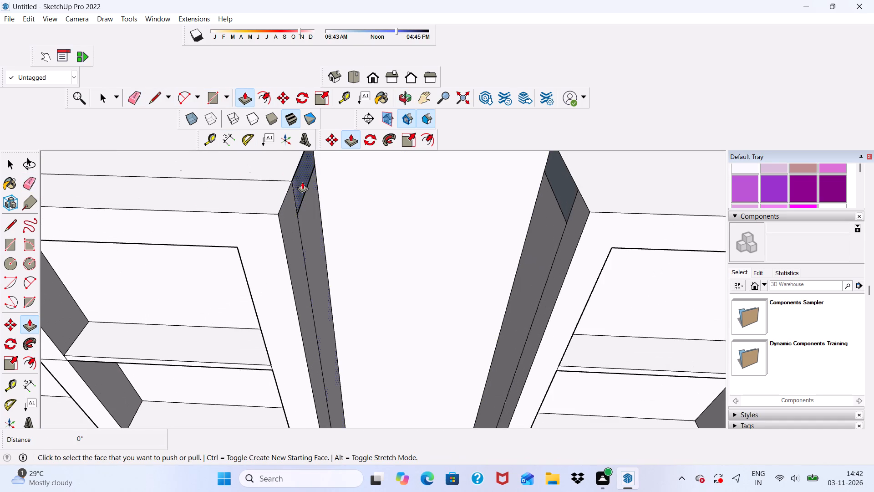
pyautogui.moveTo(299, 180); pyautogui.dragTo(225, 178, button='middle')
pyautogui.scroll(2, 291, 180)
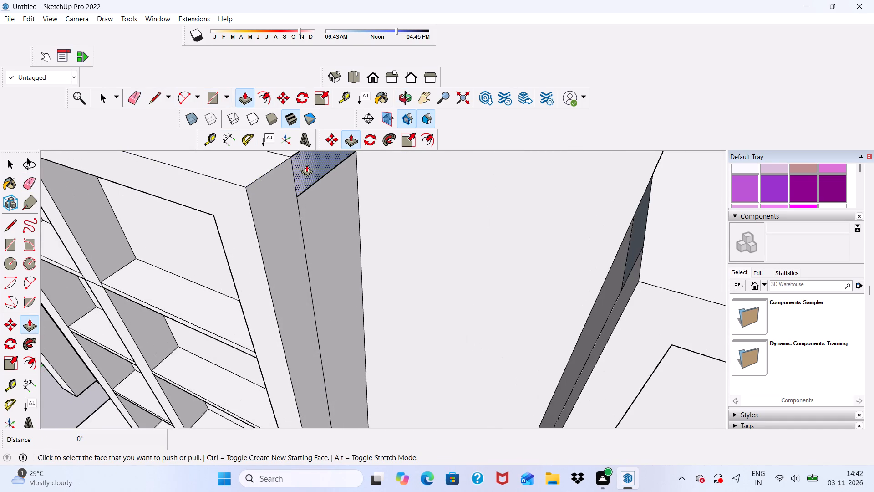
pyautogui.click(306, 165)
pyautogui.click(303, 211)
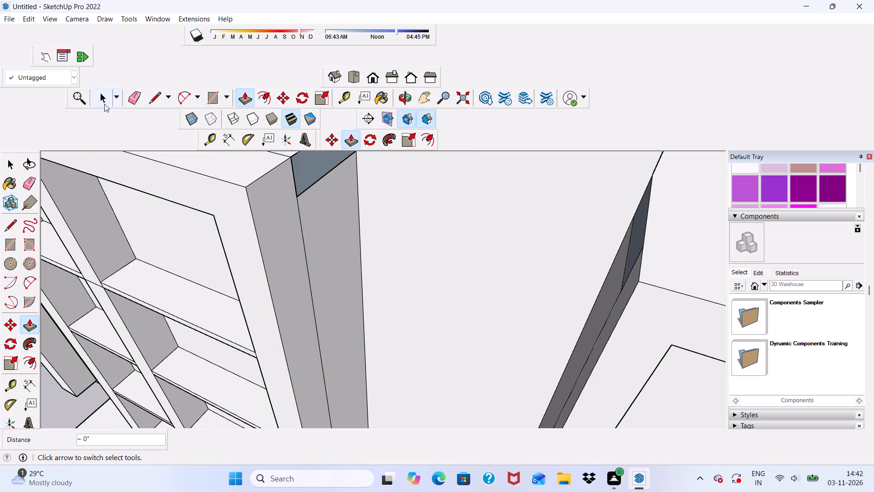
# Erase the edges of the small dark face at the top of the left wing's gap-side wall.
pyautogui.click(130, 96)
pyautogui.scroll(3, 287, 197)
pyautogui.click(305, 186)
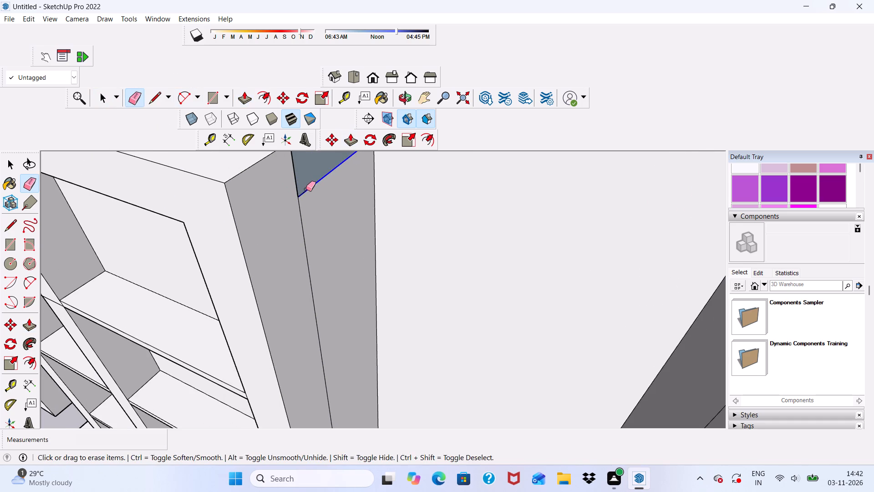
pyautogui.scroll(-8, 307, 193)
pyautogui.moveTo(309, 184); pyautogui.dragTo(332, 201, button='middle')
pyautogui.scroll(3, 289, 197)
pyautogui.moveTo(281, 183); pyautogui.dragTo(286, 190)
pyautogui.moveTo(218, 173); pyautogui.dragTo(233, 170)
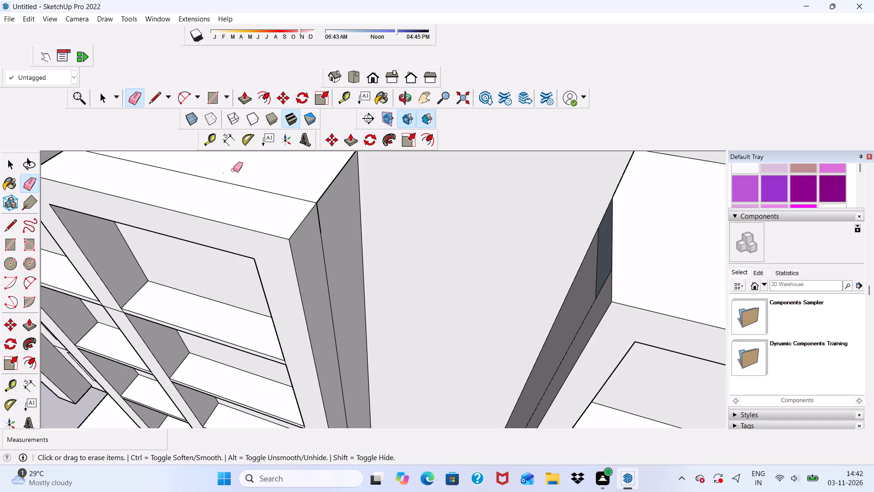
pyautogui.click(225, 172)
# Push/Pull the wall face around the top-storey window in the left wing's outermost bay forward to the facade's front plane.
pyautogui.scroll(-5, 167, 167)
pyautogui.scroll(-4, 175, 286)
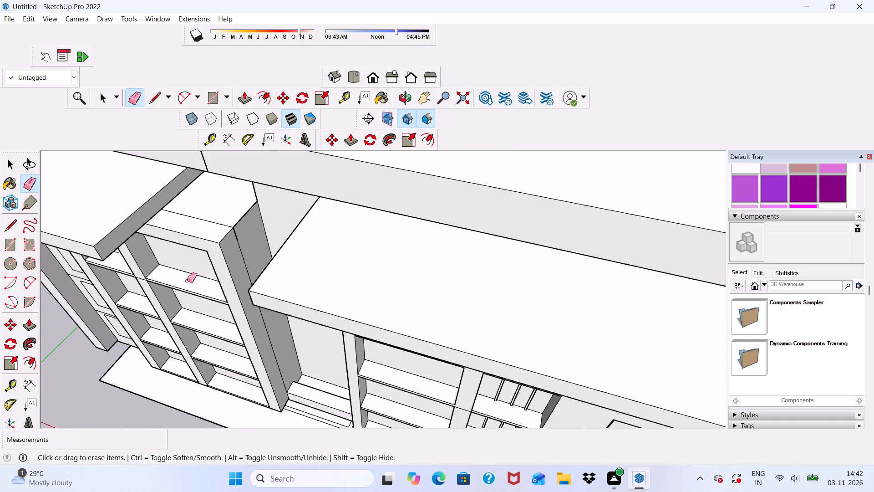
pyautogui.moveTo(188, 278); pyautogui.dragTo(341, 203, button='middle')
pyautogui.scroll(-4, 136, 209)
pyautogui.scroll(-5, 223, 215)
pyautogui.moveTo(211, 256); pyautogui.dragTo(112, 199, button='middle')
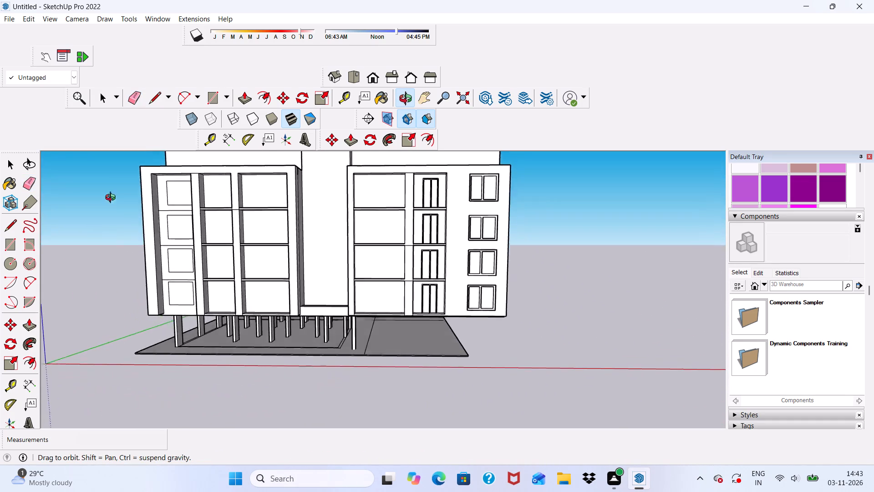
pyautogui.moveTo(112, 199); pyautogui.dragTo(200, 229, button='middle')
pyautogui.scroll(3, 123, 195)
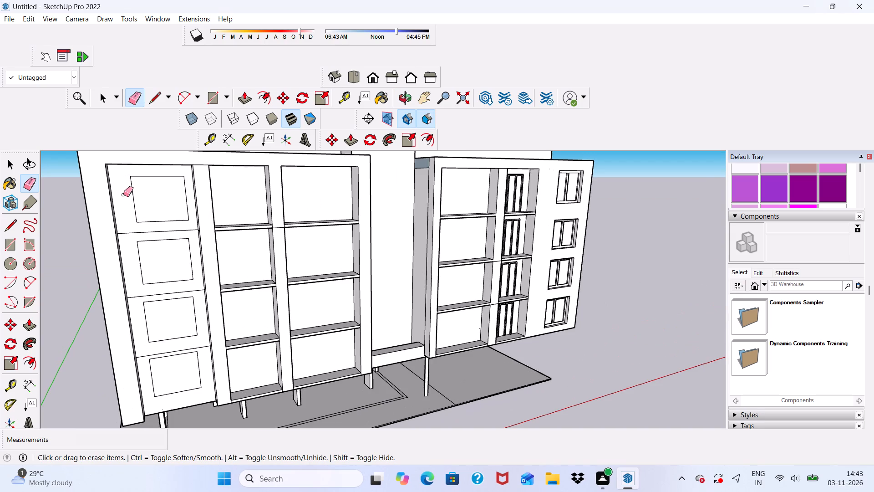
pyautogui.scroll(1, 123, 195)
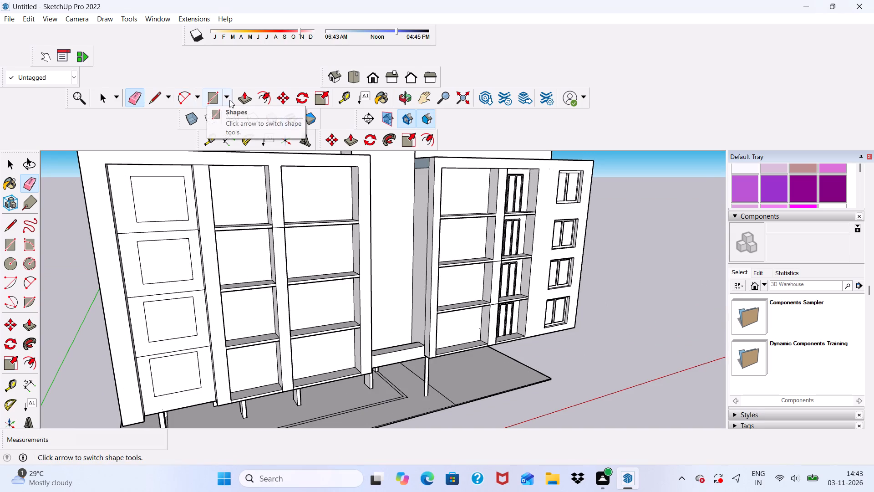
pyautogui.click(235, 99)
pyautogui.scroll(3, 126, 246)
pyautogui.click(124, 207)
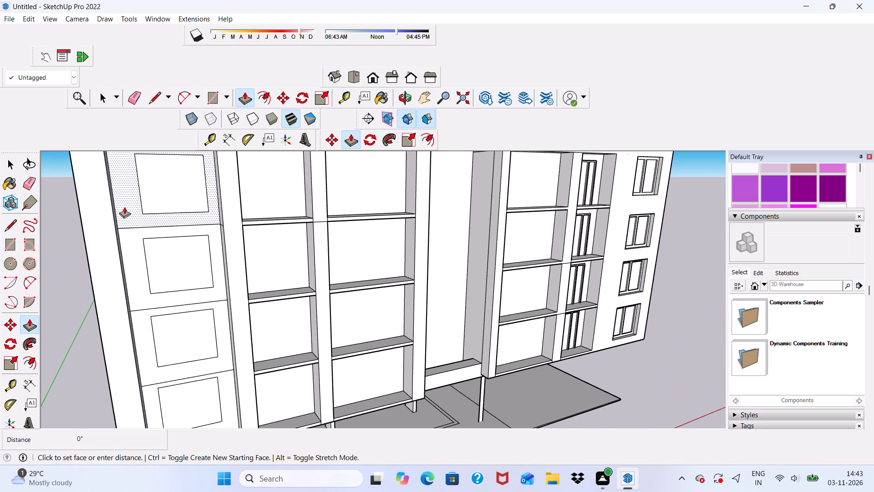
pyautogui.scroll(-5, 66, 204)
pyautogui.scroll(1, 73, 209)
pyautogui.moveTo(73, 209); pyautogui.dragTo(147, 196, button='middle')
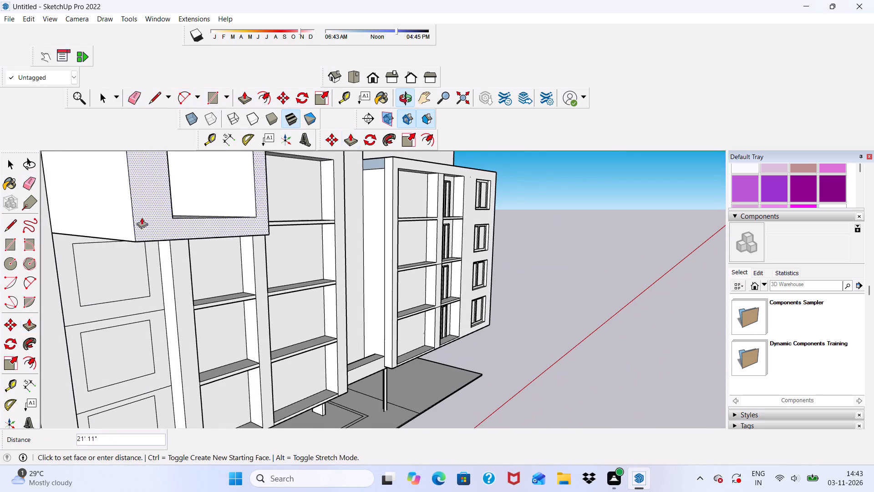
pyautogui.click(52, 239)
# Push/Pull the wall faces around the second and third windows from the top in the left wing's outermost bay forward 3'.
pyautogui.moveTo(107, 263); pyautogui.dragTo(51, 255, button='middle')
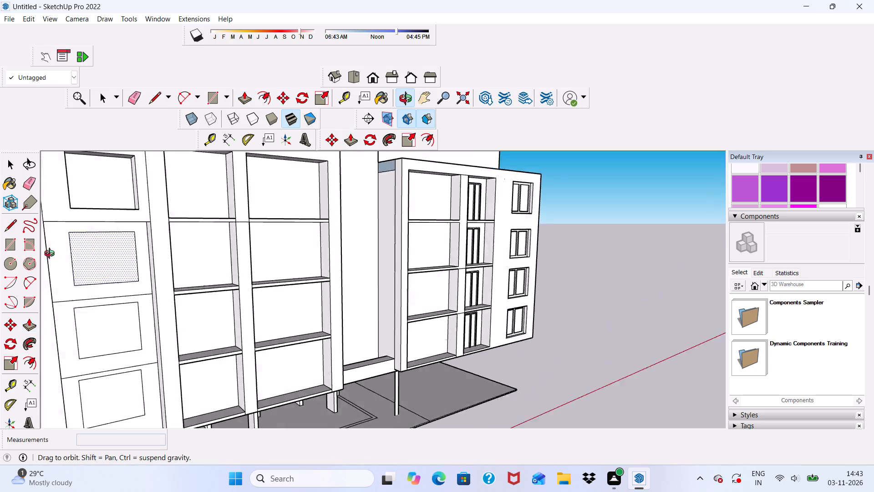
pyautogui.moveTo(51, 255); pyautogui.dragTo(0, 256, button='middle')
pyautogui.scroll(5, 116, 254)
pyautogui.click(75, 226)
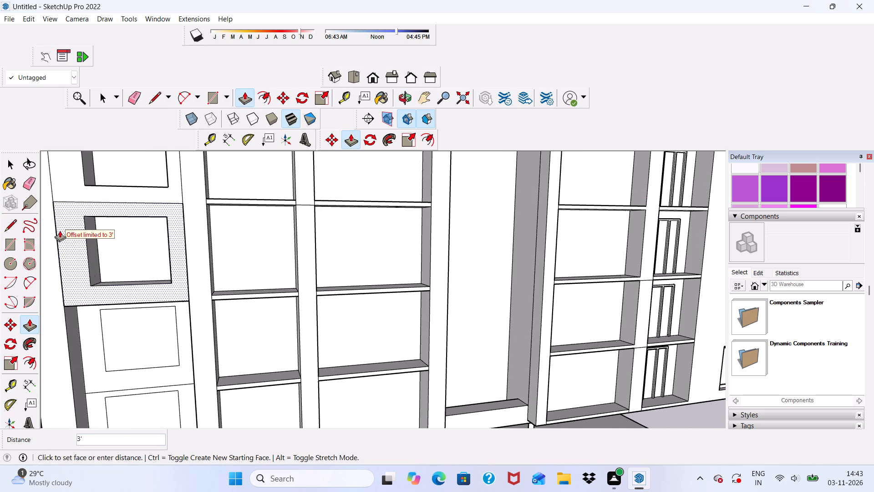
pyautogui.click(48, 200)
pyautogui.scroll(-4, 44, 224)
pyautogui.scroll(2, 82, 305)
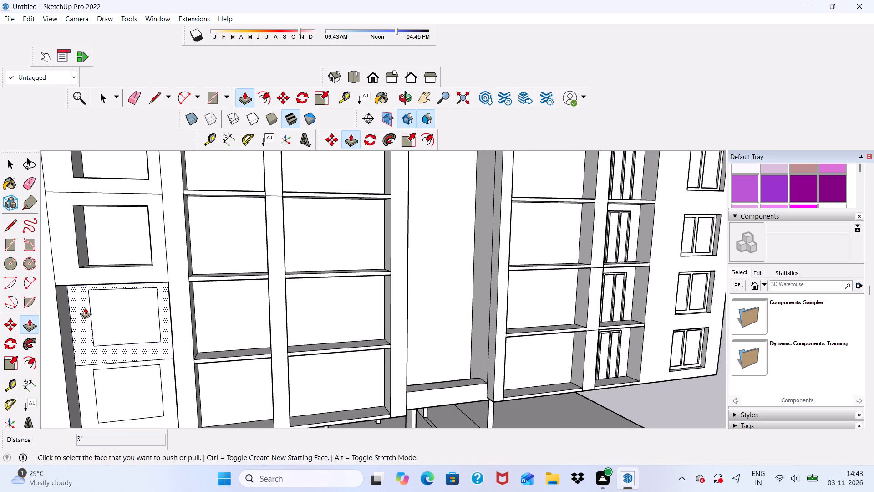
pyautogui.click(82, 309)
pyautogui.click(58, 275)
# Push/Pull the narrow dark side face beside the outermost bay's bottom-storey window by 9 9/16".
pyautogui.scroll(-6, 92, 258)
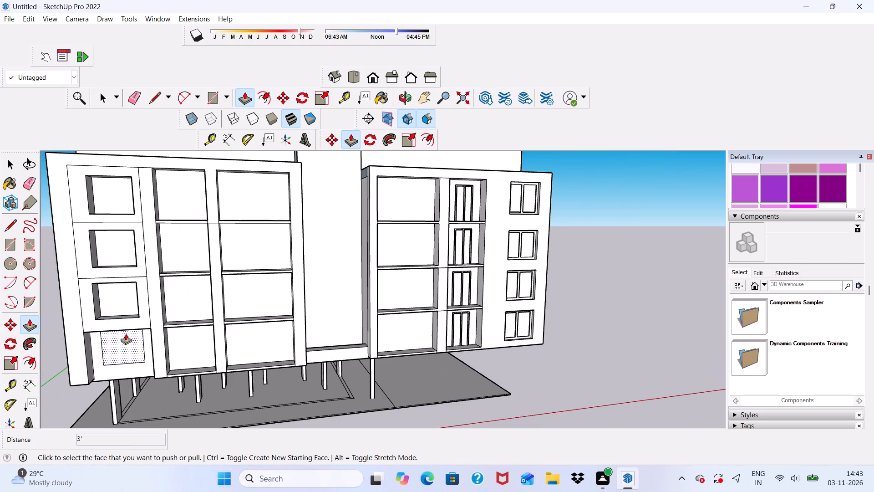
pyautogui.moveTo(125, 334); pyautogui.dragTo(117, 294, button='middle')
pyautogui.scroll(5, 85, 318)
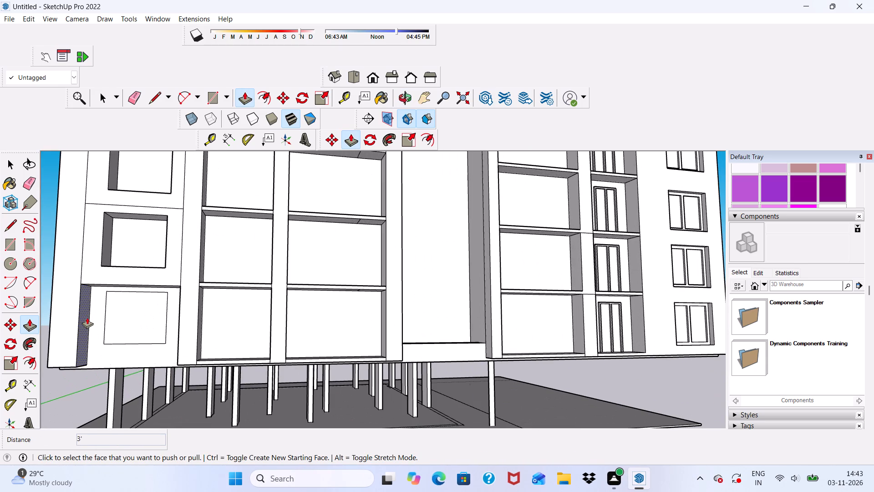
pyautogui.click(87, 317)
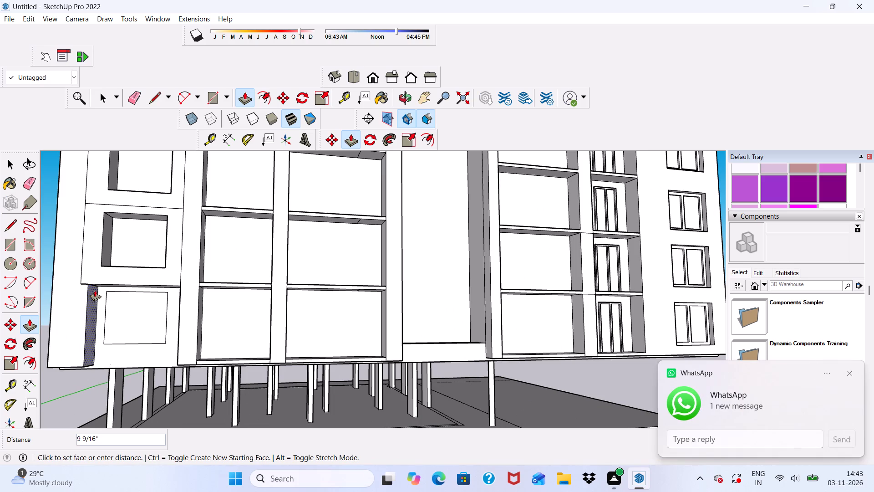
pyautogui.click(95, 290)
# Push/Pull the wall face around the outermost bay's bottom-storey window forward 2', plus a further 1' to the facade's front plane.
pyautogui.scroll(1, 105, 309)
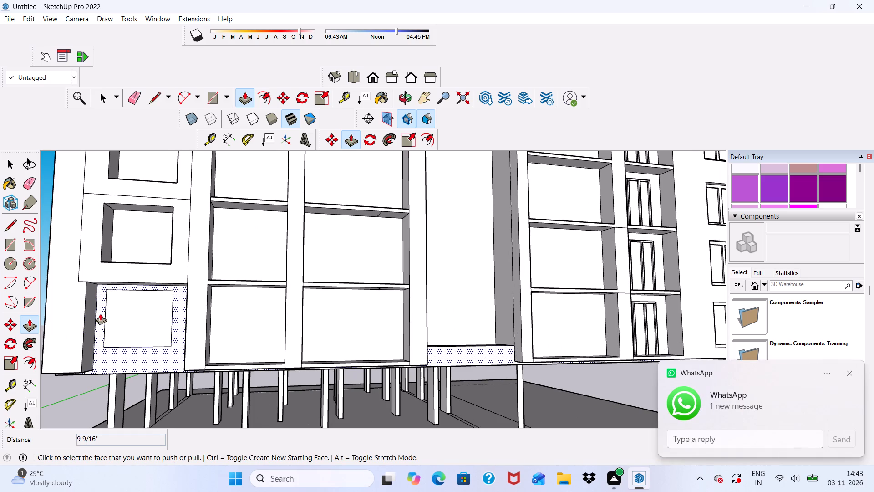
pyautogui.click(100, 313)
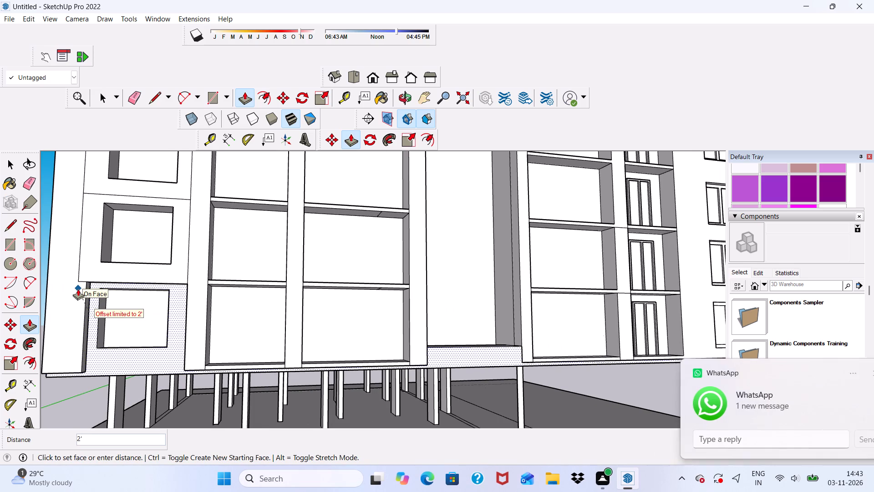
pyautogui.click(86, 277)
pyautogui.scroll(-2, 89, 292)
pyautogui.moveTo(95, 314); pyautogui.dragTo(79, 338, button='middle')
pyautogui.scroll(5, 96, 365)
pyautogui.click(107, 372)
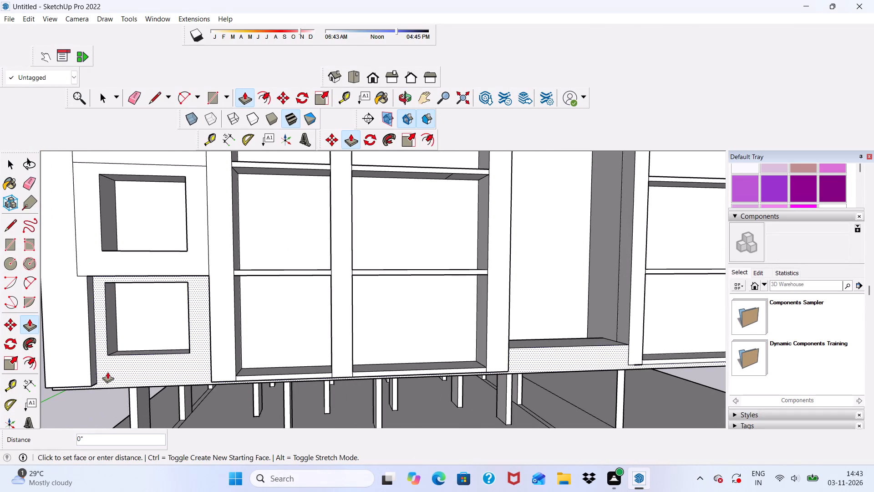
pyautogui.click(74, 334)
# Examine the left wing's outermost bay for recessed windows and leftover seam lines on the front wall.
pyautogui.scroll(-6, 74, 320)
pyautogui.moveTo(126, 349); pyautogui.dragTo(102, 380, button='middle')
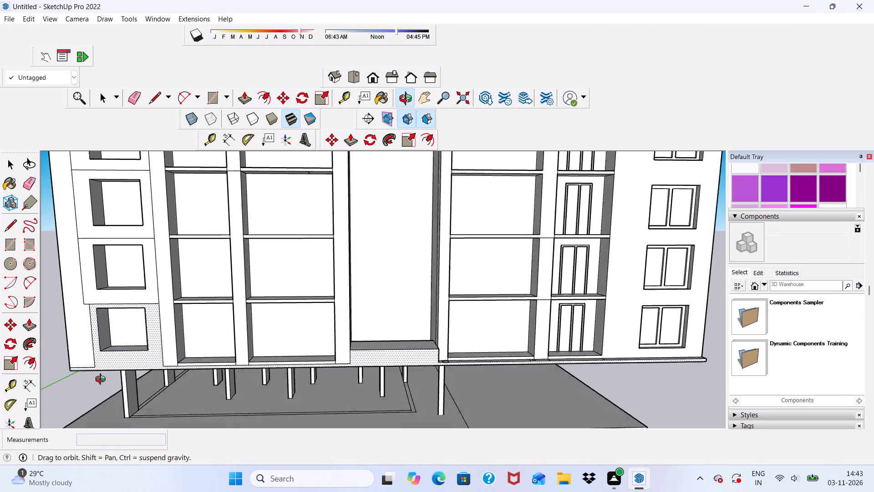
pyautogui.moveTo(102, 380); pyautogui.dragTo(248, 336, button='middle')
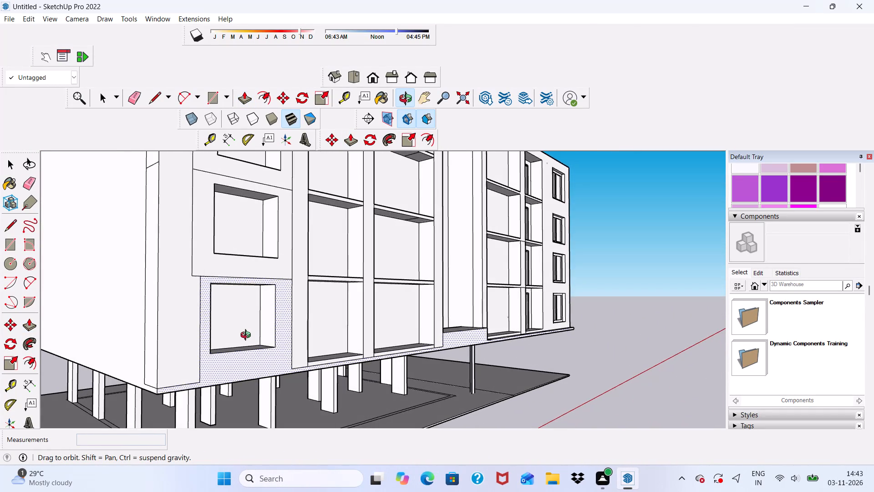
pyautogui.moveTo(248, 336); pyautogui.dragTo(128, 365, button='middle')
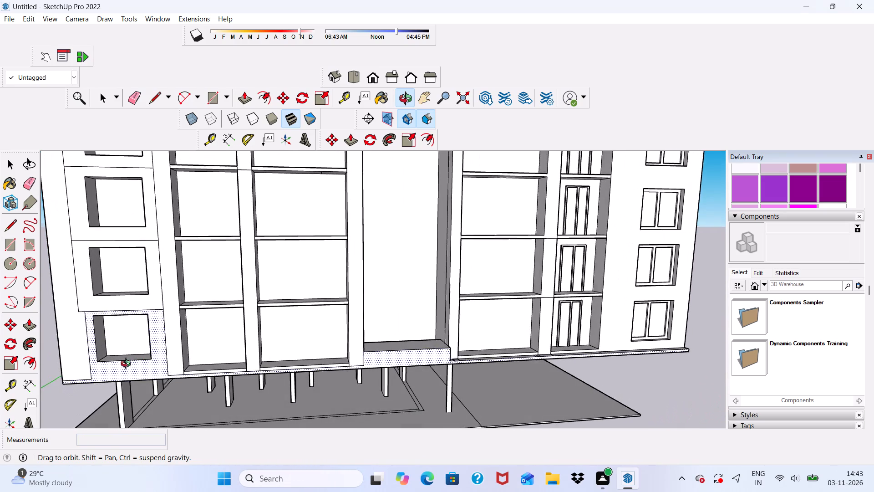
pyautogui.moveTo(128, 365); pyautogui.dragTo(111, 344, button='middle')
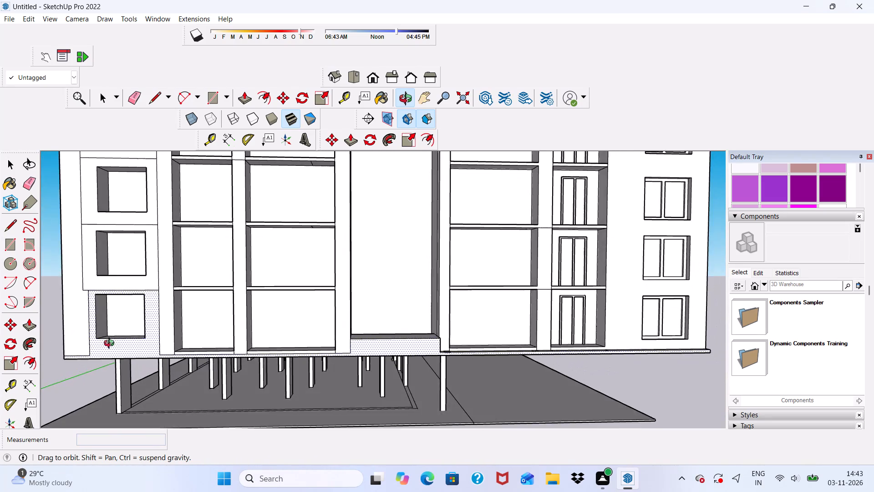
pyautogui.moveTo(111, 344); pyautogui.dragTo(96, 354, button='middle')
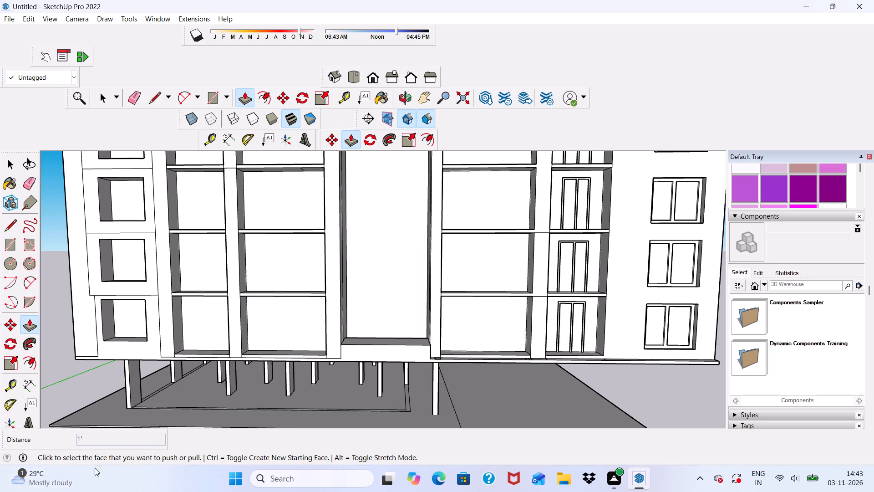
pyautogui.scroll(2, 157, 284)
pyautogui.scroll(4, 50, 301)
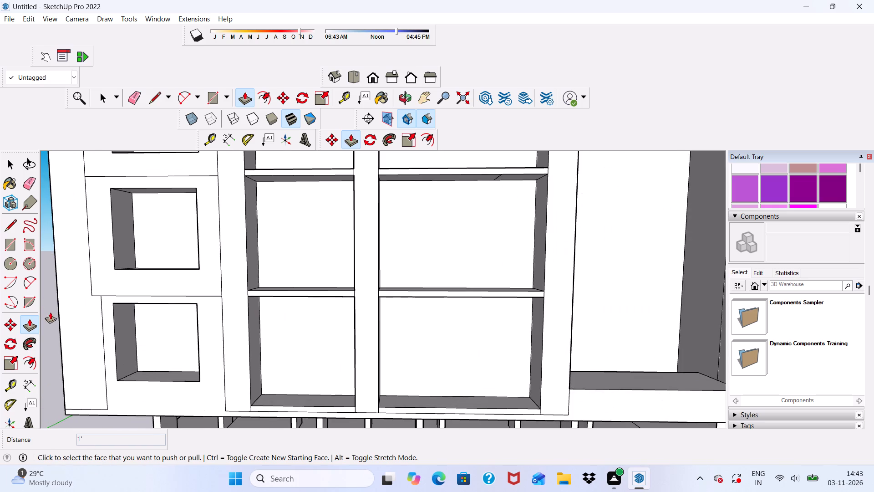
pyautogui.scroll(-3, 86, 300)
pyautogui.scroll(-4, 139, 313)
pyautogui.scroll(-4, 182, 322)
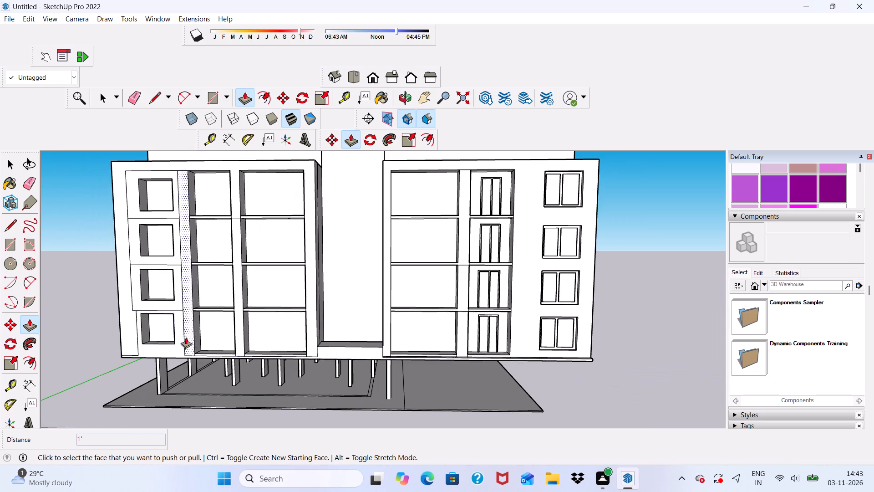
# Erase the seam lines framing the top-storey window panel in the left wing's outermost bay.
pyautogui.scroll(5, 137, 184)
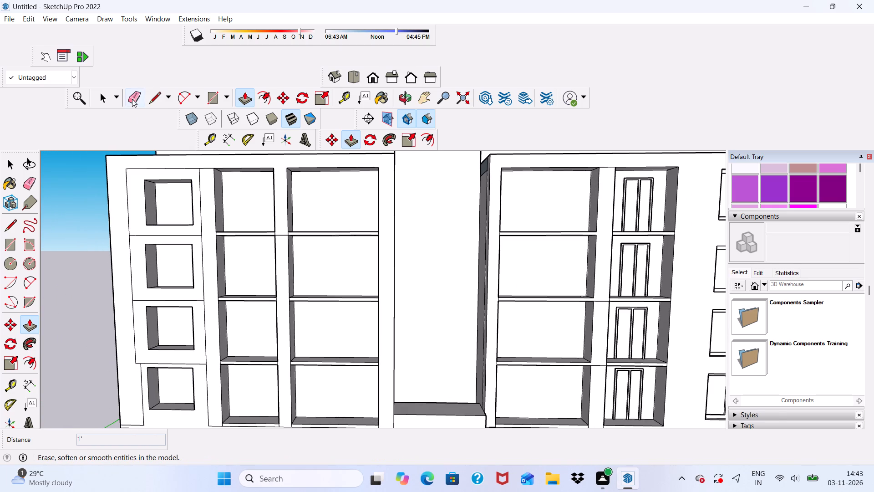
pyautogui.click(130, 97)
pyautogui.moveTo(127, 171); pyautogui.dragTo(123, 200)
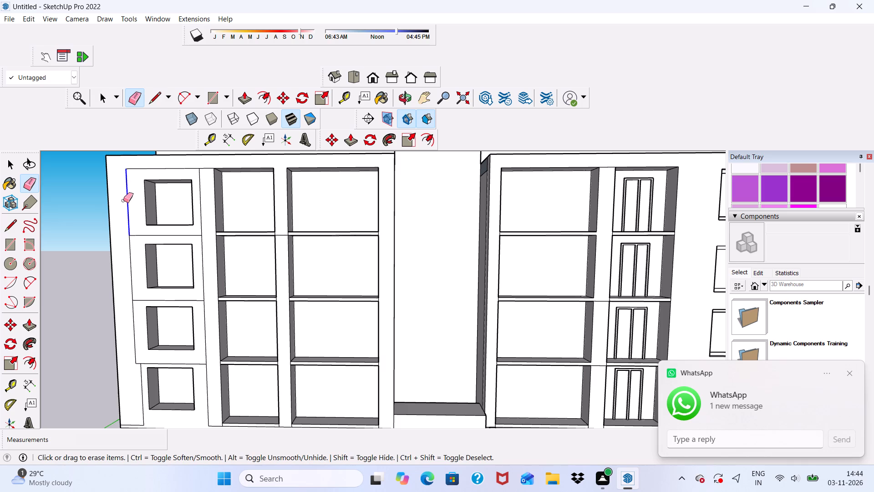
pyautogui.moveTo(123, 200); pyautogui.dragTo(123, 203)
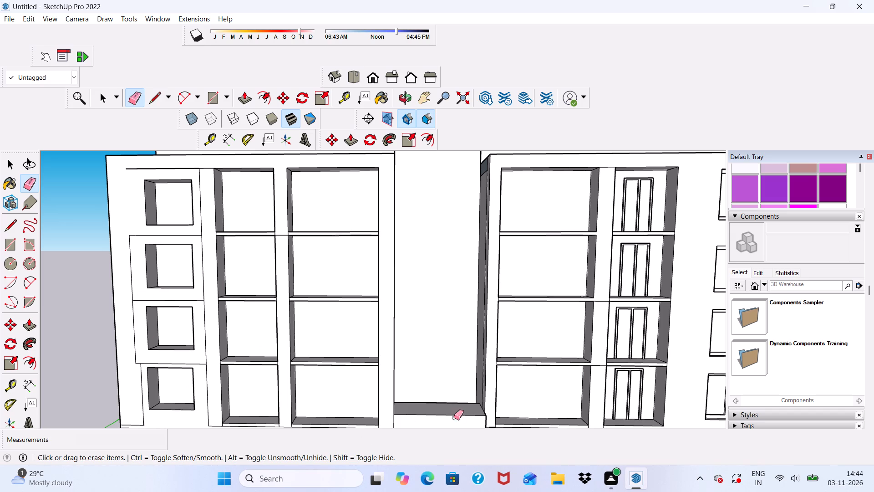
pyautogui.scroll(-5, 321, 330)
pyautogui.scroll(1, 374, 314)
pyautogui.scroll(-1, 314, 268)
pyautogui.moveTo(306, 286); pyautogui.dragTo(342, 307, button='middle')
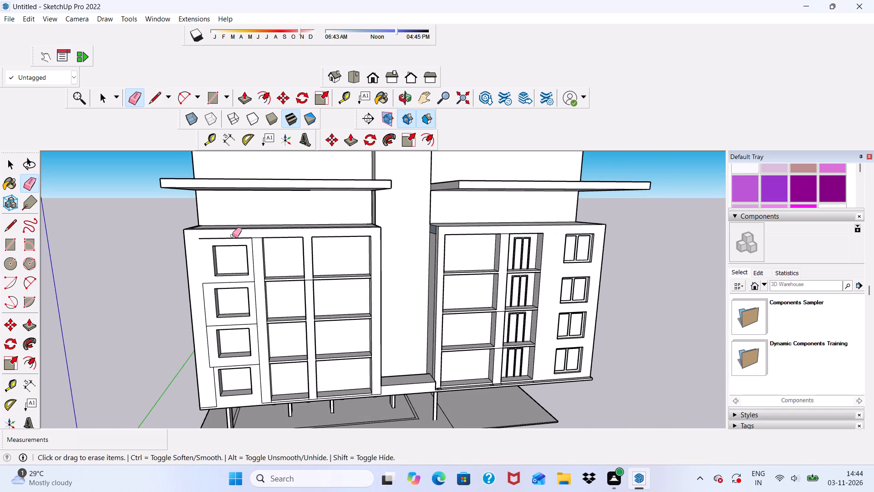
pyautogui.scroll(11, 237, 234)
pyautogui.moveTo(251, 239); pyautogui.dragTo(264, 253)
pyautogui.click(270, 253)
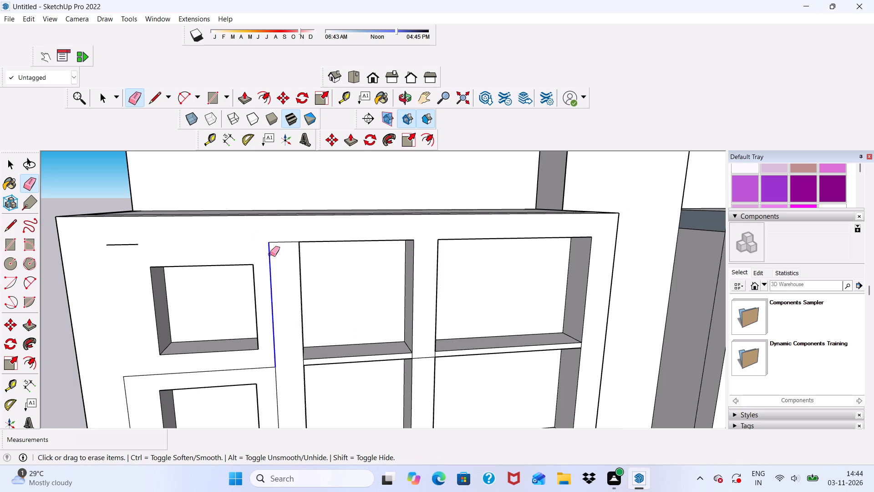
pyautogui.moveTo(287, 236); pyautogui.dragTo(283, 244)
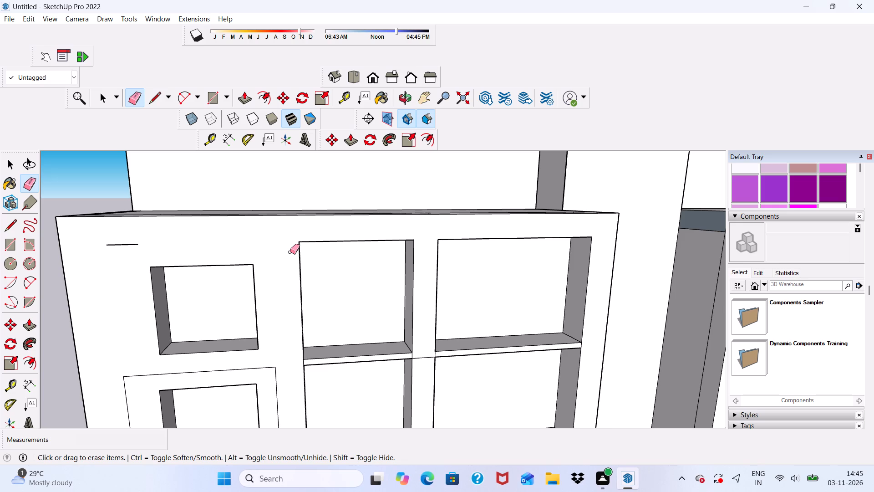
# Erase the short leftover line above the top-storey window in the outermost bay.
pyautogui.scroll(-5, 90, 0)
pyautogui.scroll(1, 0, 425)
pyautogui.scroll(1, 377, 336)
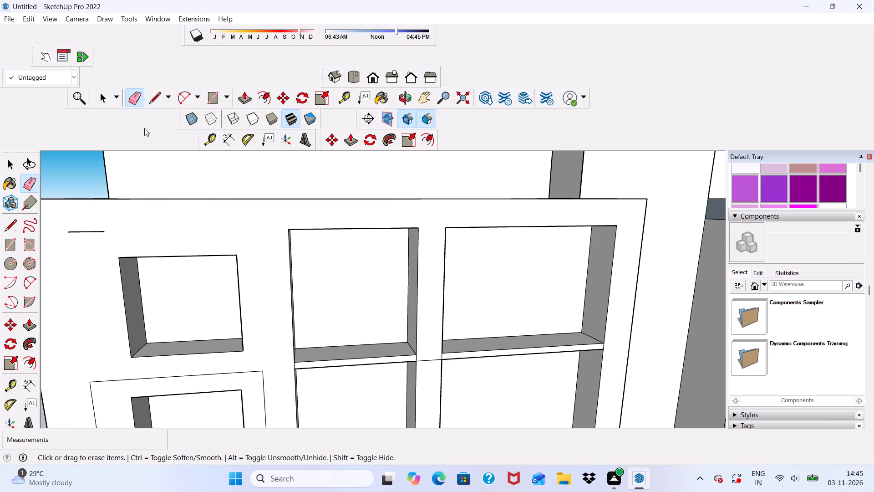
pyautogui.click(133, 91)
pyautogui.moveTo(87, 228); pyautogui.dragTo(83, 243)
pyautogui.moveTo(95, 228); pyautogui.dragTo(101, 234)
pyautogui.moveTo(102, 226); pyautogui.dragTo(105, 231)
pyautogui.moveTo(102, 231); pyautogui.dragTo(102, 238)
pyautogui.scroll(2, 114, 203)
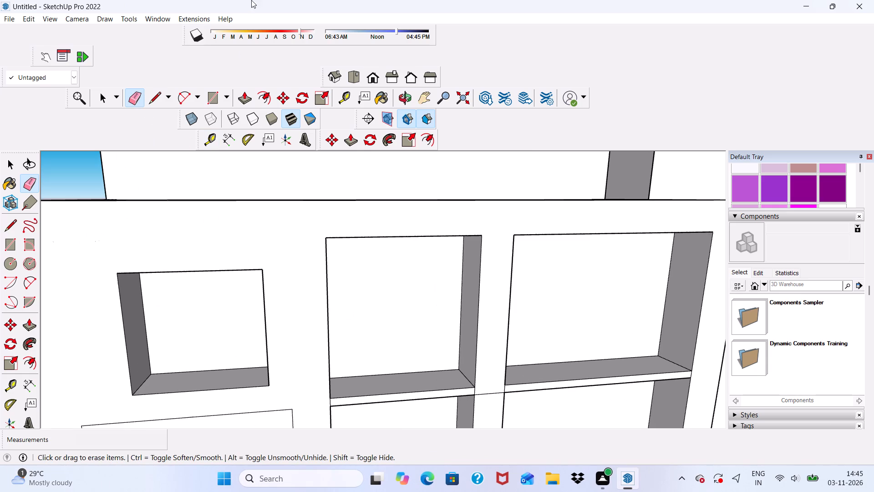
# Erase the top and inner-side seam lines of the second window panel from the top in the outermost bay.
pyautogui.scroll(2, 129, 367)
pyautogui.scroll(-5, 211, 264)
pyautogui.scroll(3, 226, 292)
pyautogui.scroll(-5, 257, 236)
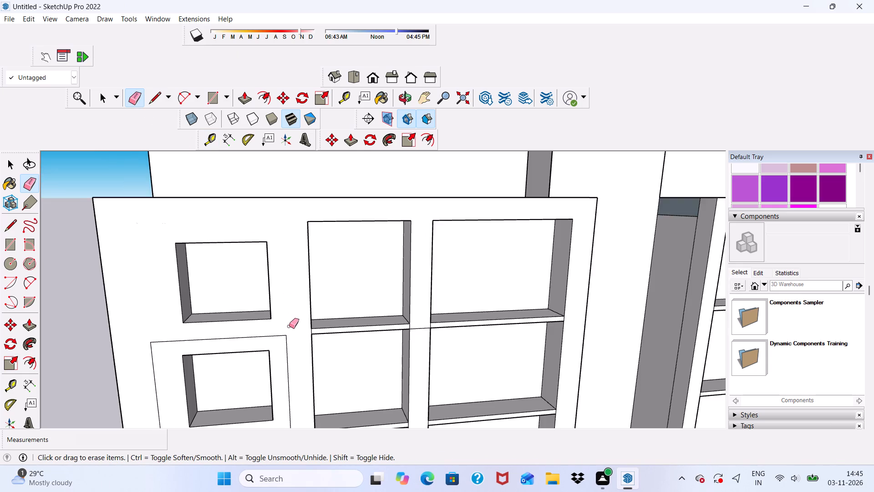
pyautogui.scroll(-1, 289, 329)
pyautogui.moveTo(286, 333); pyautogui.dragTo(256, 289, button='middle')
pyautogui.scroll(4, 264, 318)
pyautogui.moveTo(273, 312); pyautogui.dragTo(276, 318)
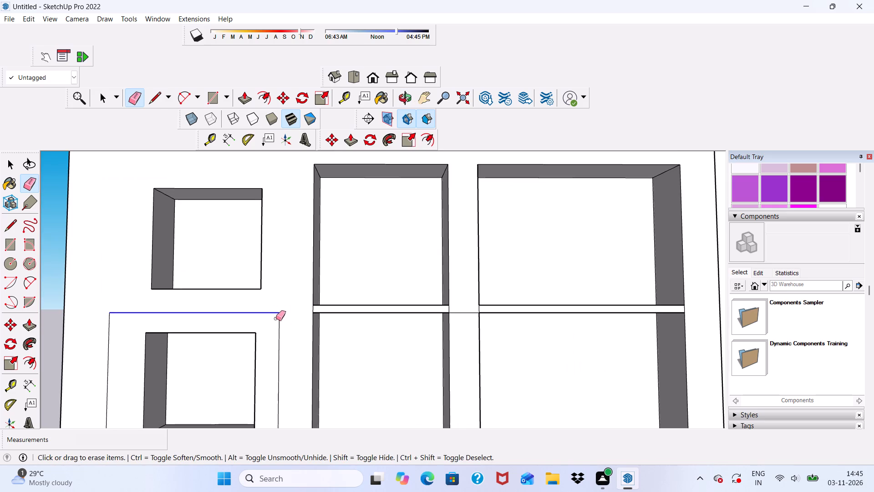
pyautogui.moveTo(276, 318); pyautogui.dragTo(279, 332)
# Erase the second panel's remaining outer seam and the seam lines along the third window panel's top and sides.
pyautogui.scroll(1, 277, 260)
pyautogui.scroll(-10, 264, 219)
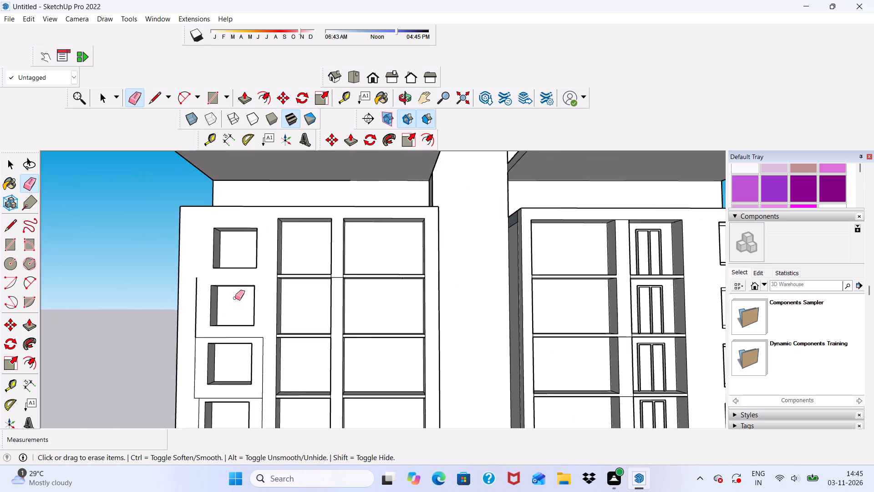
pyautogui.scroll(-1, 235, 298)
pyautogui.scroll(6, 202, 317)
pyautogui.moveTo(178, 296); pyautogui.dragTo(195, 366)
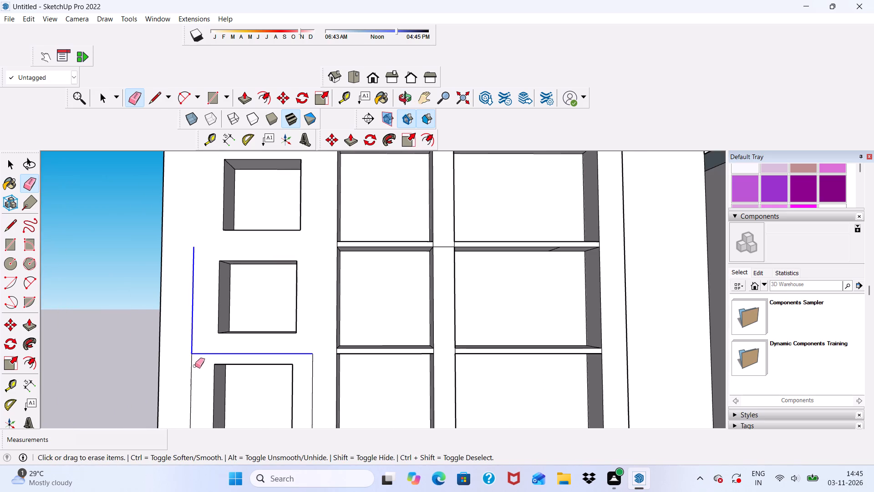
pyautogui.moveTo(195, 366); pyautogui.dragTo(192, 369)
pyautogui.moveTo(312, 351); pyautogui.dragTo(315, 366)
pyautogui.scroll(1, 283, 237)
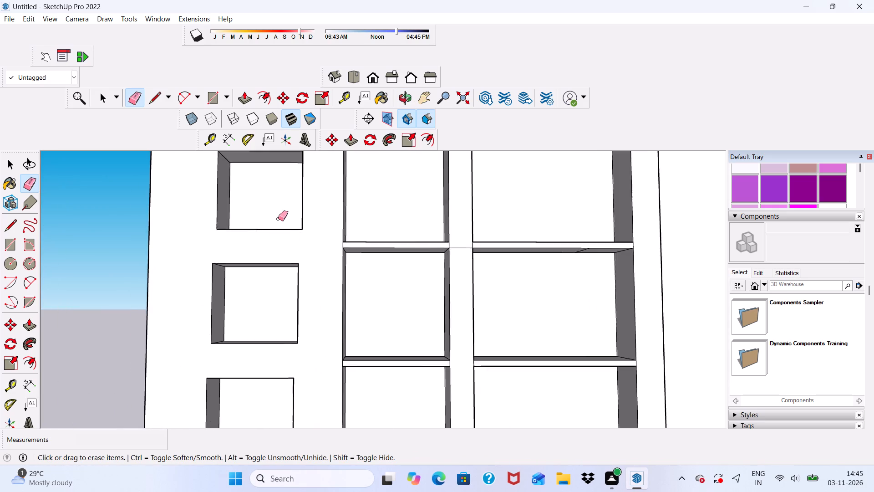
# Erase the seam lines along the top and sides of the outermost bay's bottom-storey window panel.
pyautogui.scroll(-11, 278, 219)
pyautogui.scroll(6, 293, 359)
pyautogui.moveTo(291, 299); pyautogui.dragTo(295, 309)
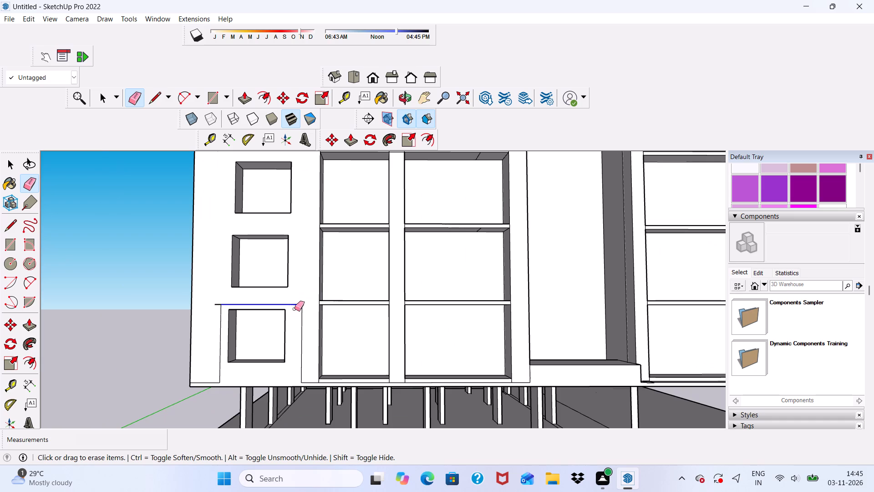
pyautogui.moveTo(295, 309); pyautogui.dragTo(304, 337)
pyautogui.click(304, 340)
pyautogui.moveTo(219, 303); pyautogui.dragTo(219, 306)
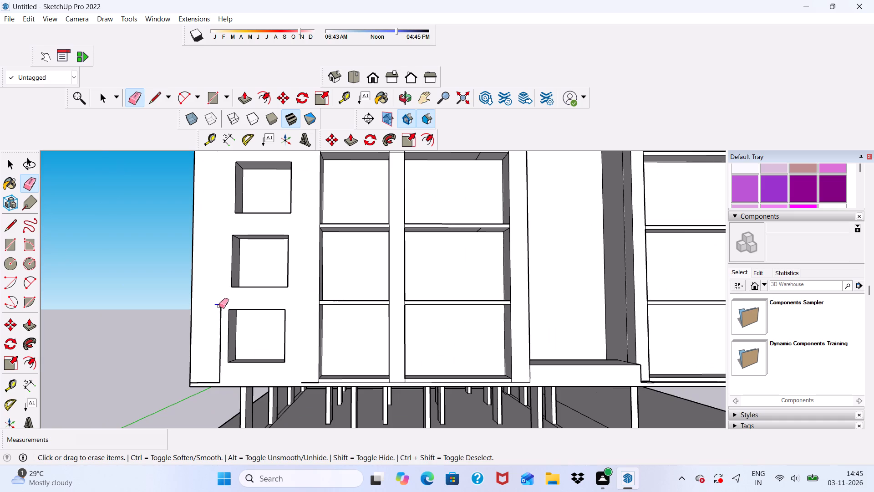
pyautogui.moveTo(219, 306); pyautogui.dragTo(215, 332)
pyautogui.click(217, 354)
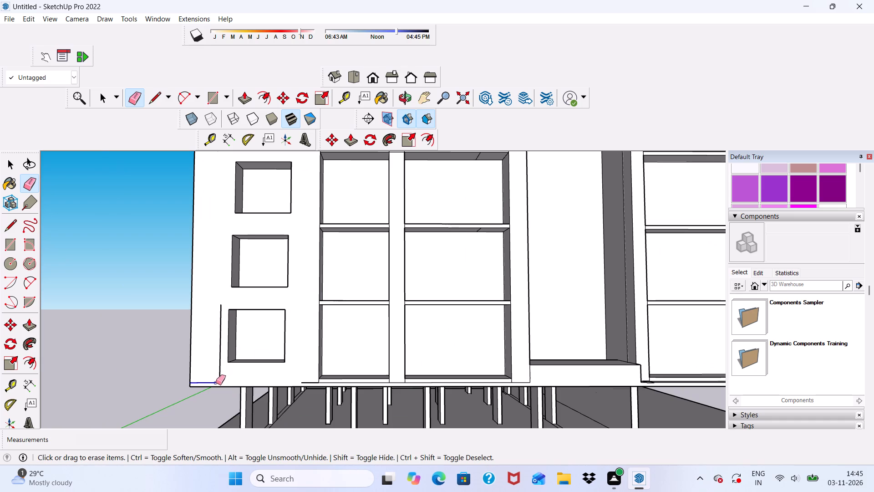
pyautogui.click(220, 354)
pyautogui.scroll(-5, 239, 347)
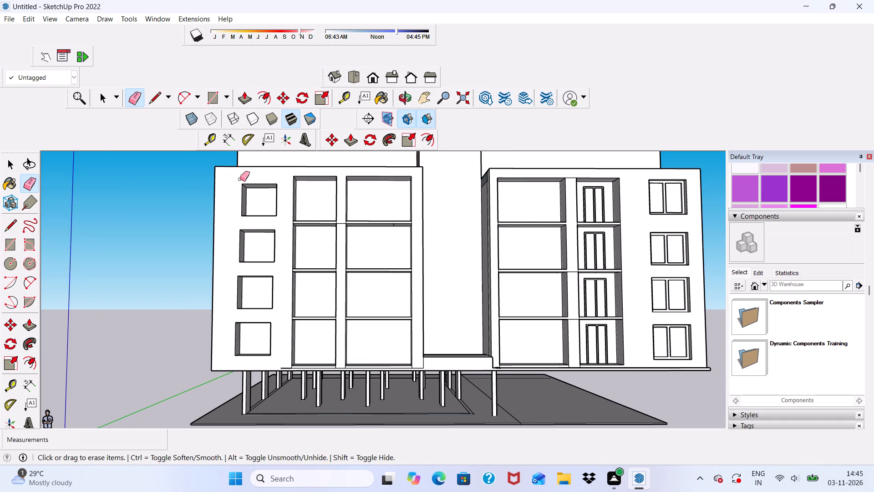
# Widen the outermost bay's top-storey window opening by pushing its outer side jamb toward the building's edge.
pyautogui.scroll(4, 241, 183)
pyautogui.scroll(-2, 247, 189)
pyautogui.scroll(5, 251, 183)
pyautogui.scroll(-1, 246, 185)
pyautogui.click(243, 97)
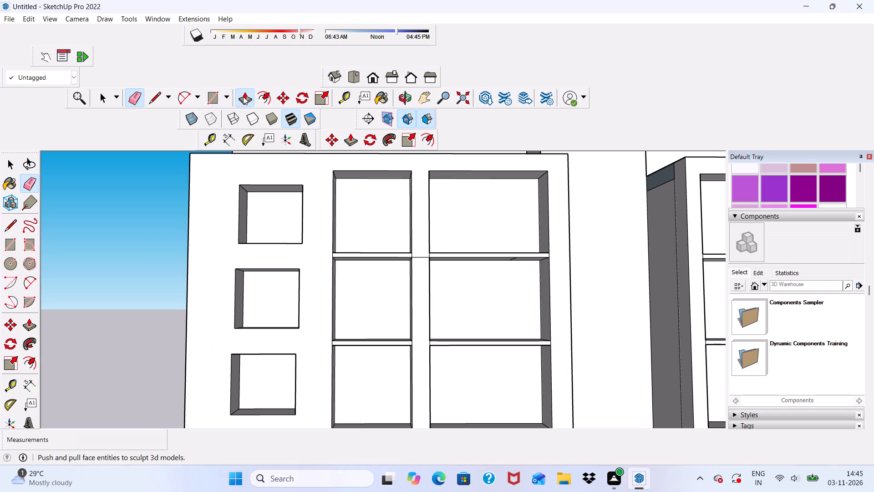
pyautogui.scroll(1, 257, 225)
pyautogui.moveTo(259, 210); pyautogui.dragTo(254, 220, button='middle')
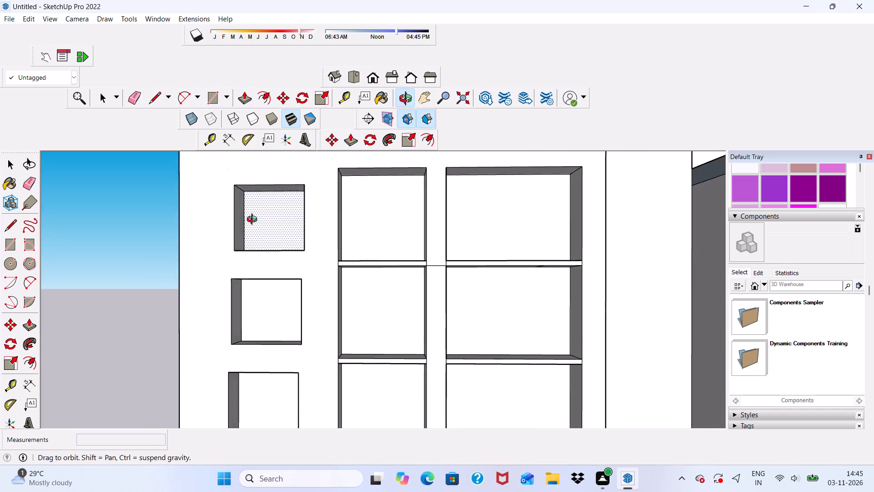
pyautogui.moveTo(254, 220); pyautogui.dragTo(212, 242, button='middle')
pyautogui.scroll(3, 212, 242)
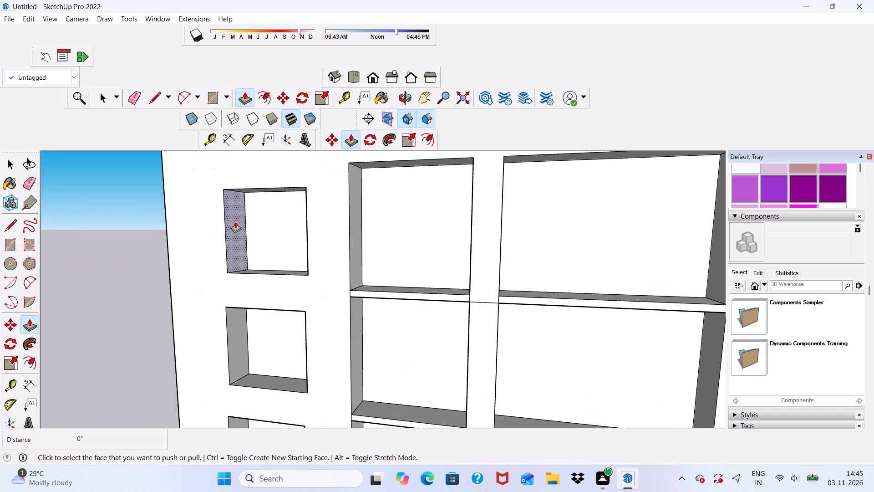
pyautogui.click(235, 221)
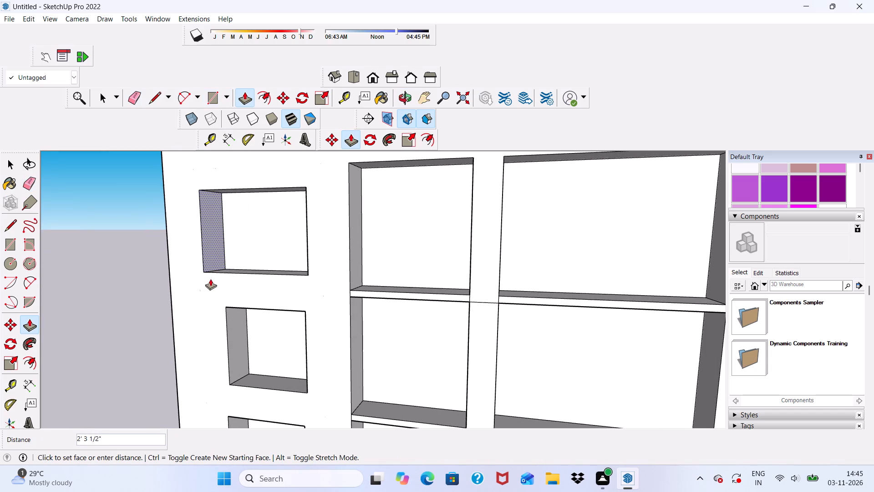
pyautogui.click(218, 277)
# Push/Pull the outer jamb of the second window from the top outward to align with the top window's outer edge.
pyautogui.scroll(-5, 230, 251)
pyautogui.moveTo(266, 287); pyautogui.dragTo(264, 254, button='middle')
pyautogui.scroll(5, 255, 287)
pyautogui.click(230, 283)
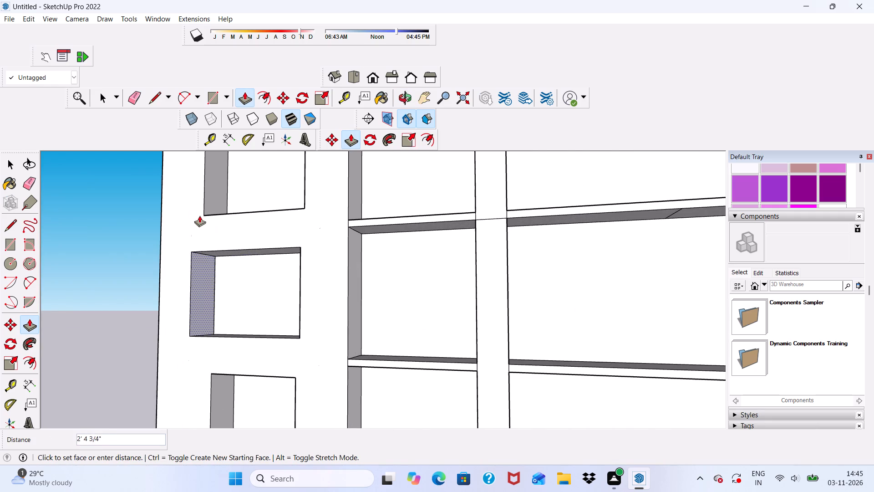
pyautogui.click(203, 212)
# Push/Pull the third window's outer jamb outward about 11 5/8" to align with the window above.
pyautogui.scroll(2, 203, 212)
pyautogui.scroll(-8, 225, 233)
pyautogui.moveTo(271, 280); pyautogui.dragTo(301, 264, button='middle')
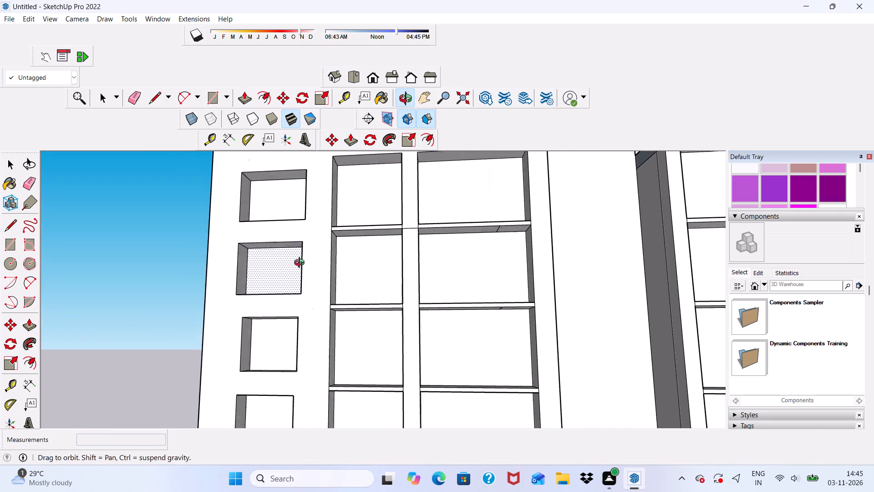
pyautogui.moveTo(301, 264); pyautogui.dragTo(305, 266, button='middle')
pyautogui.scroll(2, 255, 354)
pyautogui.click(246, 329)
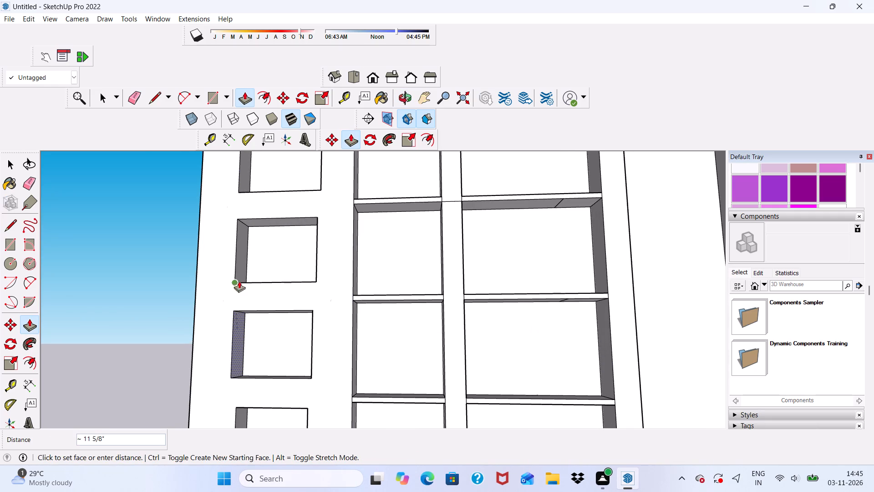
pyautogui.click(238, 278)
# Push/Pull the bottom-storey window's outer jamb outward about 7 15/16" to align with the windows above.
pyautogui.scroll(-10, 241, 264)
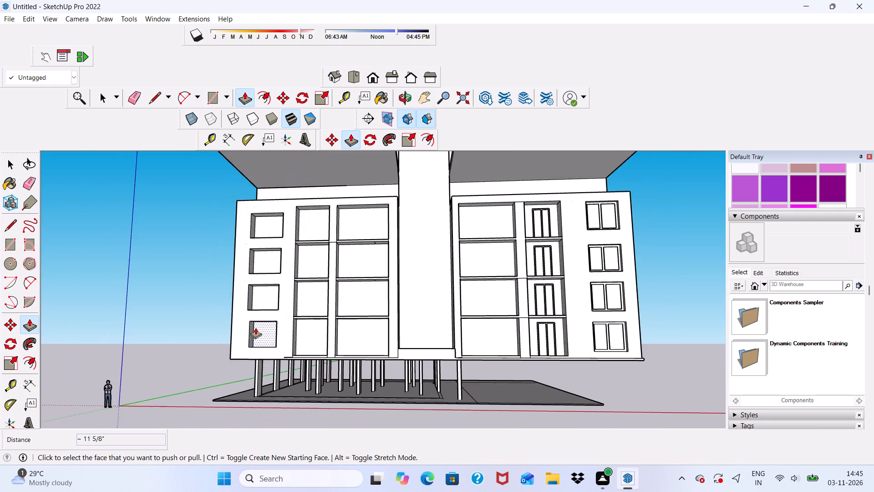
pyautogui.moveTo(255, 328); pyautogui.dragTo(237, 369, button='middle')
pyautogui.scroll(10, 276, 328)
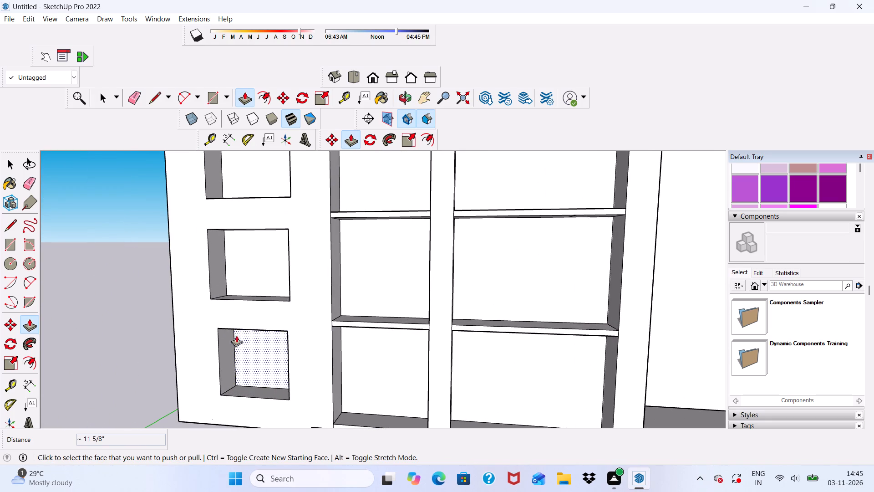
pyautogui.click(225, 344)
pyautogui.click(216, 299)
# Examine the whole building from the front and side to check the widened outer-bay windows.
pyautogui.scroll(-6, 225, 318)
pyautogui.scroll(1, 279, 325)
pyautogui.scroll(-6, 284, 318)
pyautogui.moveTo(315, 341); pyautogui.dragTo(360, 361, button='middle')
pyautogui.scroll(2, 359, 342)
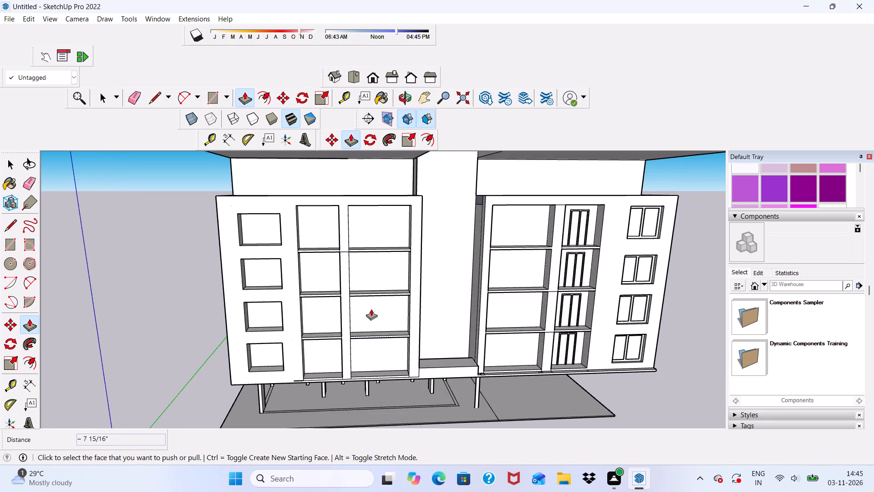
pyautogui.scroll(-10, 371, 310)
pyautogui.moveTo(409, 320); pyautogui.dragTo(396, 291, button='middle')
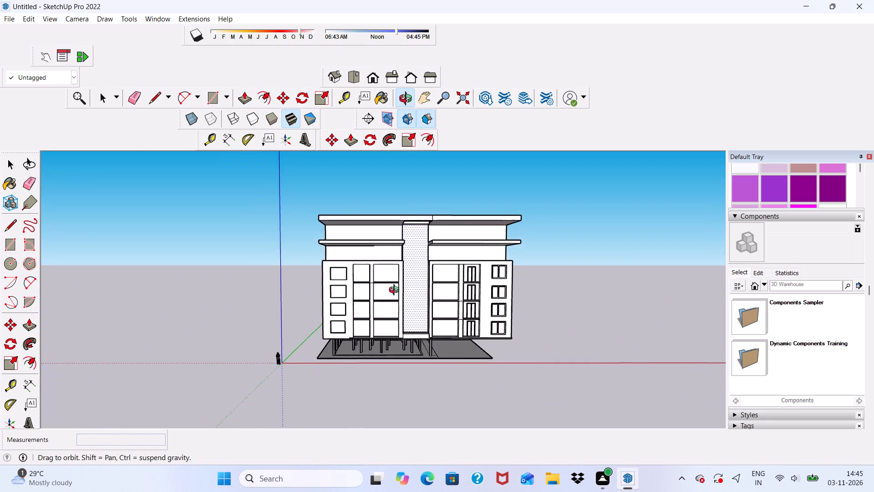
pyautogui.moveTo(396, 291); pyautogui.dragTo(304, 322, button='middle')
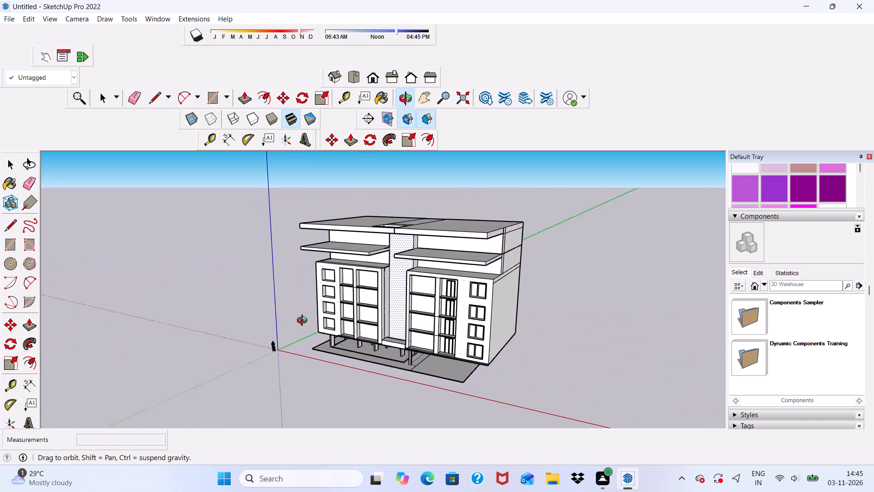
pyautogui.moveTo(304, 322); pyautogui.dragTo(385, 327, button='middle')
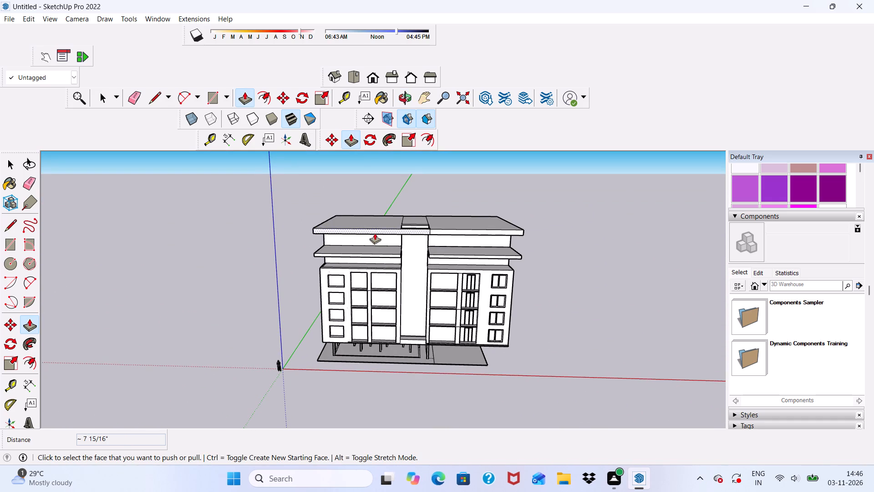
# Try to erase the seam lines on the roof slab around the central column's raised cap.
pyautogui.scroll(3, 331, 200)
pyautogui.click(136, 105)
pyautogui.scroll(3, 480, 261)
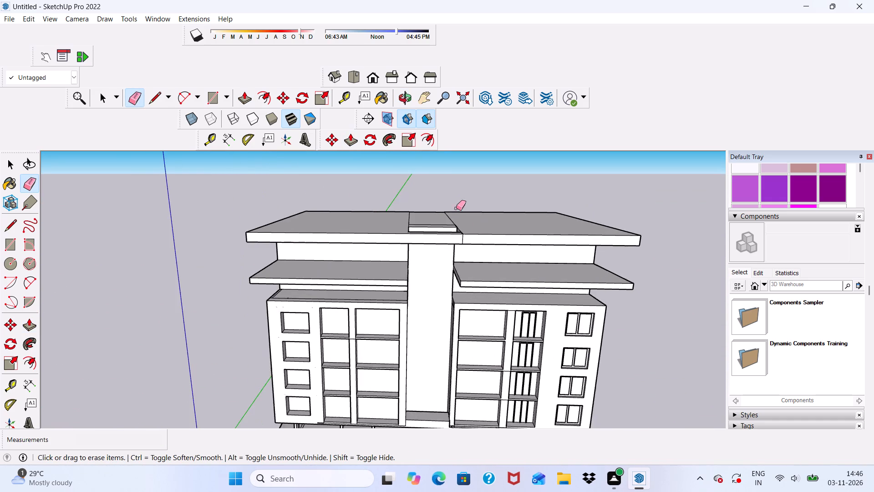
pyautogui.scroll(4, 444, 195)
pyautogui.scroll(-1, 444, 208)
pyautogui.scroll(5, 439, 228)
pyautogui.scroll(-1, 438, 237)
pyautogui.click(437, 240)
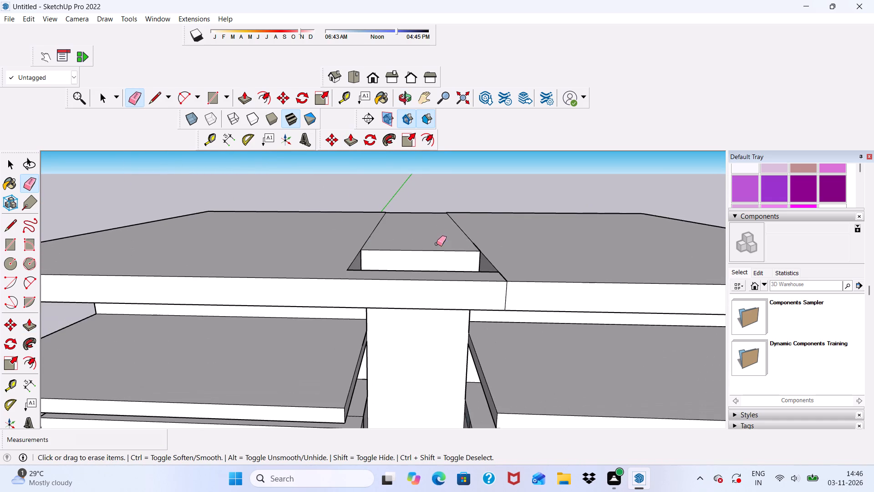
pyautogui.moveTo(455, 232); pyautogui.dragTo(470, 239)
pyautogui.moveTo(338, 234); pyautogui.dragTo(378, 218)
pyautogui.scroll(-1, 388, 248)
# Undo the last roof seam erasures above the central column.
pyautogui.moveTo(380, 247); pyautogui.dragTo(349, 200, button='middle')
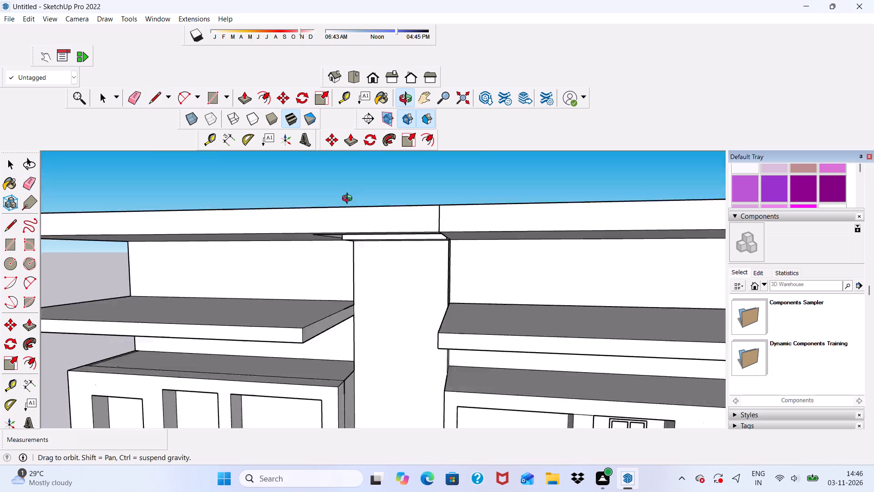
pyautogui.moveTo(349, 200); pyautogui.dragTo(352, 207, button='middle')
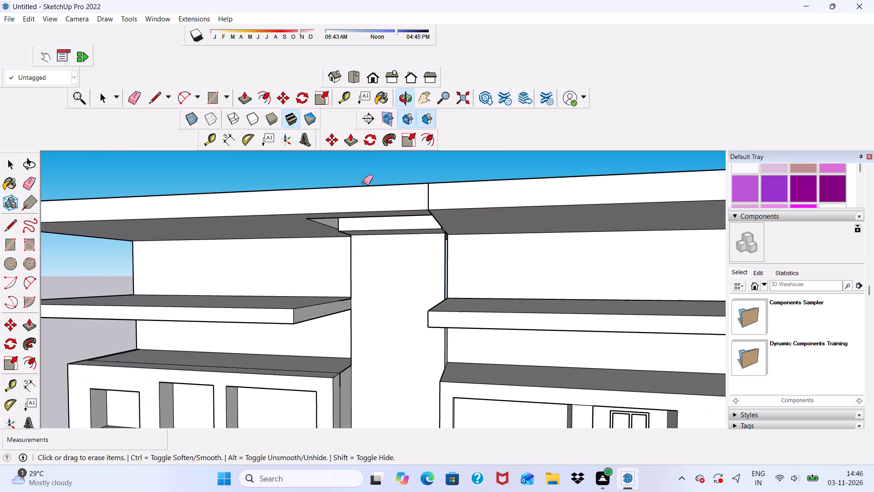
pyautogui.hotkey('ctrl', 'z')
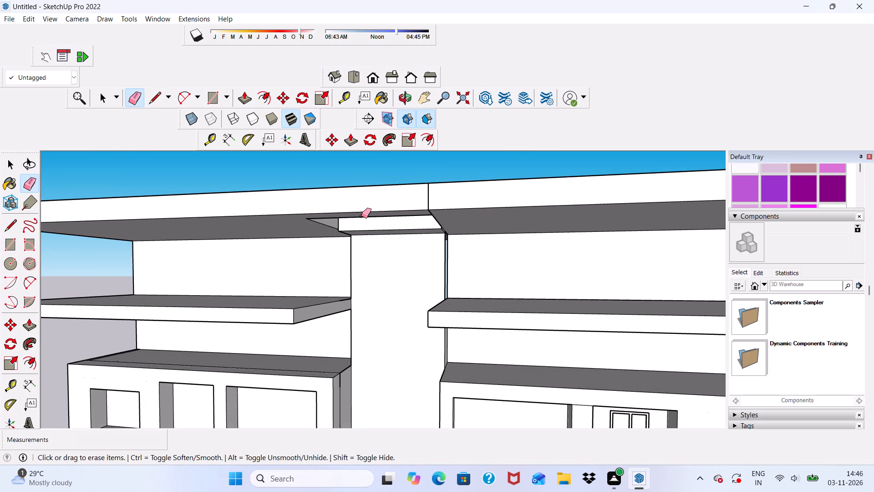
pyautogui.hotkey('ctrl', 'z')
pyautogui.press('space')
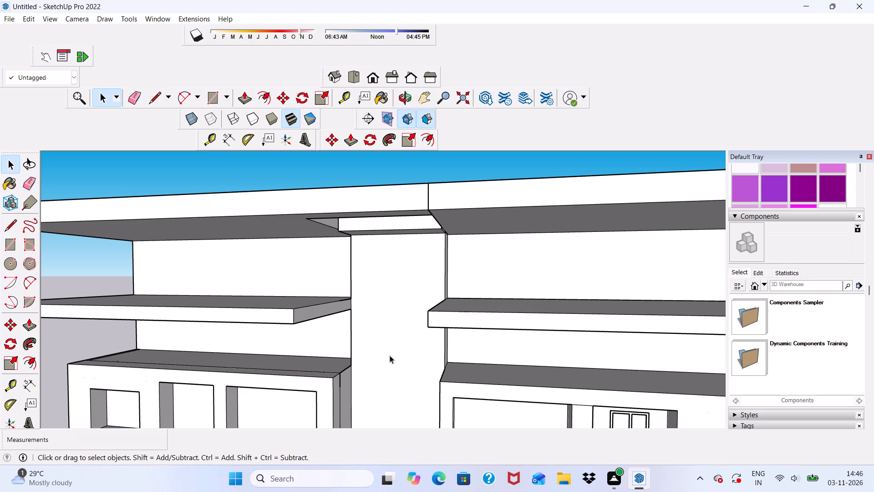
# Inspect the central column and its junction with the roof slab and the canopies on both wings.
pyautogui.scroll(5, 386, 355)
pyautogui.scroll(-7, 488, 18)
pyautogui.scroll(1, 409, 222)
pyautogui.moveTo(430, 227); pyautogui.dragTo(437, 230, button='middle')
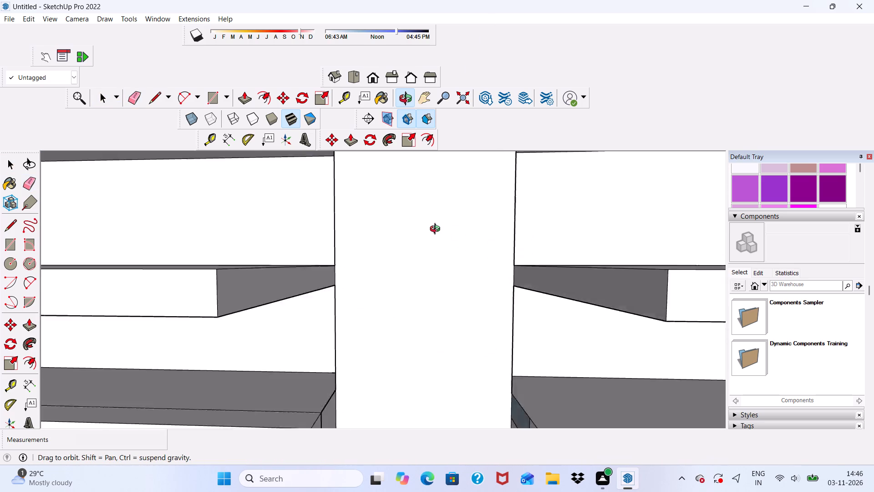
pyautogui.moveTo(437, 230); pyautogui.dragTo(421, 254, button='middle')
pyautogui.scroll(4, 418, 228)
pyautogui.scroll(-12, 444, 227)
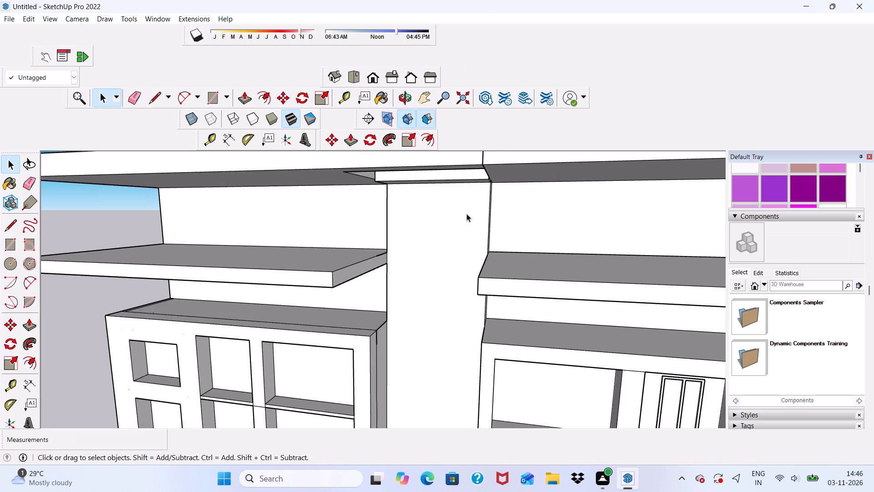
pyautogui.scroll(-10, 467, 214)
pyautogui.moveTo(501, 266); pyautogui.dragTo(539, 287, button='middle')
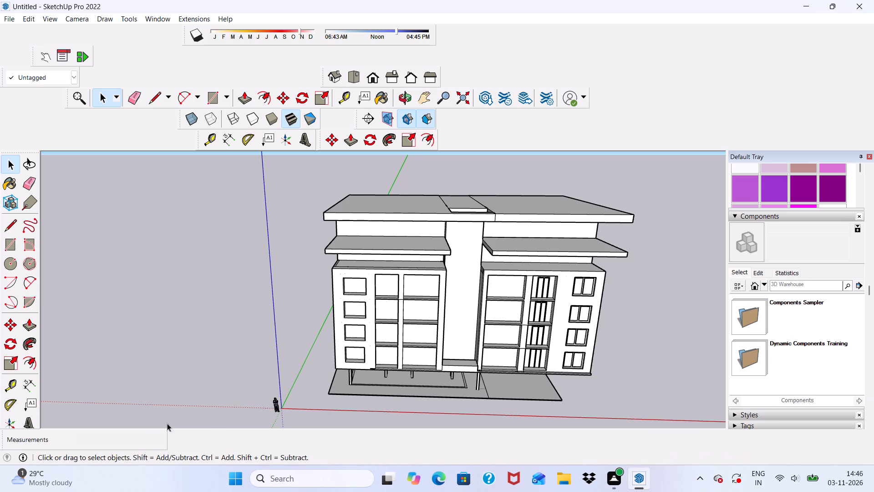
# Review the complete front facade and restore the modelling window to full screen.
pyautogui.scroll(3, 166, 424)
pyautogui.scroll(-5, 248, 388)
pyautogui.moveTo(390, 377); pyautogui.dragTo(369, 328, button='middle')
pyautogui.scroll(2, 370, 328)
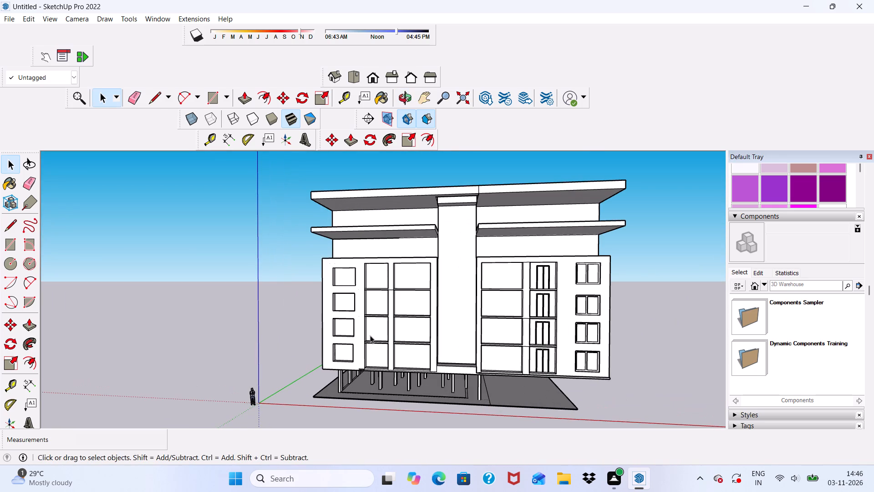
pyautogui.scroll(1, 498, 222)
pyautogui.moveTo(228, 0); pyautogui.dragTo(0, 464)
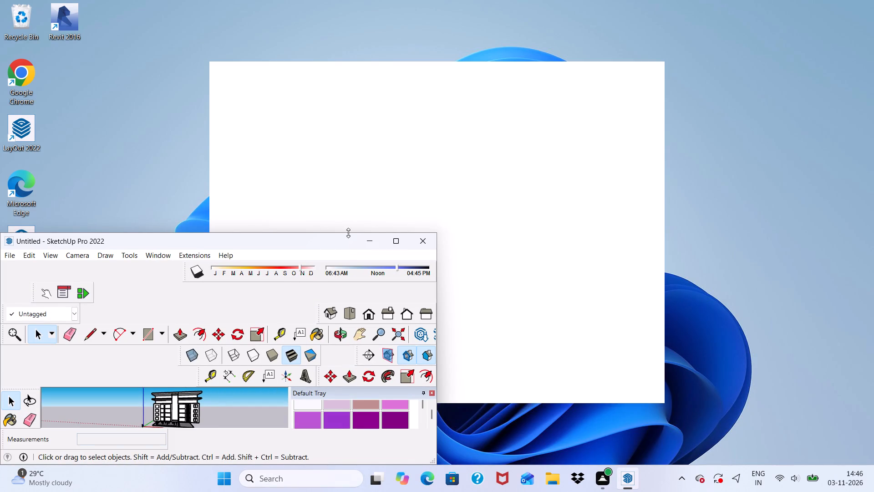
pyautogui.click(399, 239)
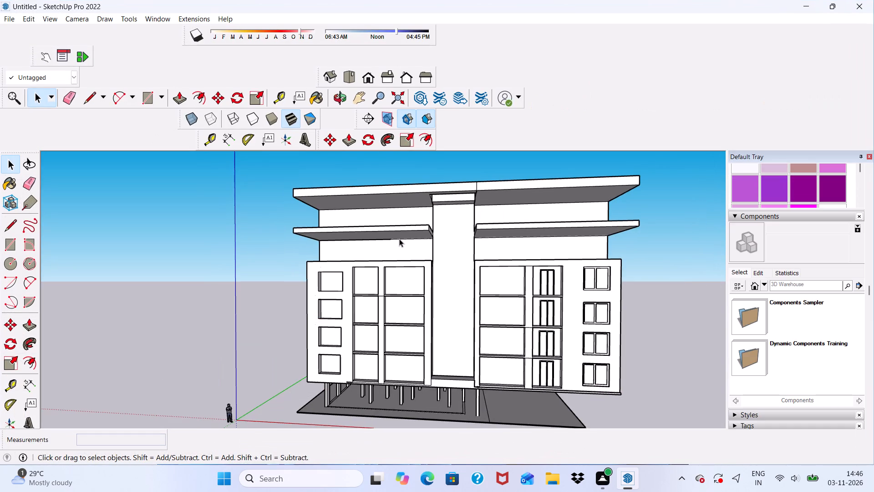
# Examine the left wing's outer-bay window openings and the adjoining balcony bays from several angles.
pyautogui.scroll(-6, 397, 246)
pyautogui.scroll(1, 415, 265)
pyautogui.moveTo(415, 265); pyautogui.dragTo(338, 277, button='middle')
pyautogui.scroll(2, 339, 270)
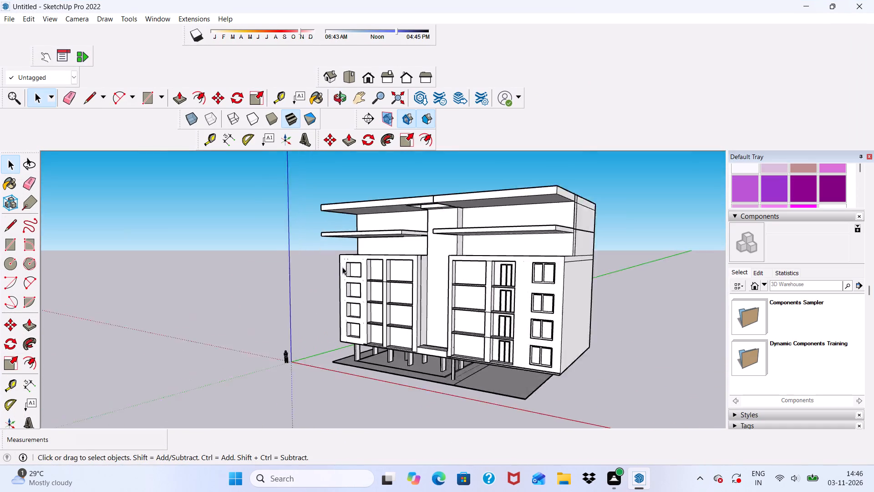
pyautogui.scroll(5, 342, 267)
pyautogui.scroll(-1, 395, 282)
pyautogui.scroll(3, 399, 289)
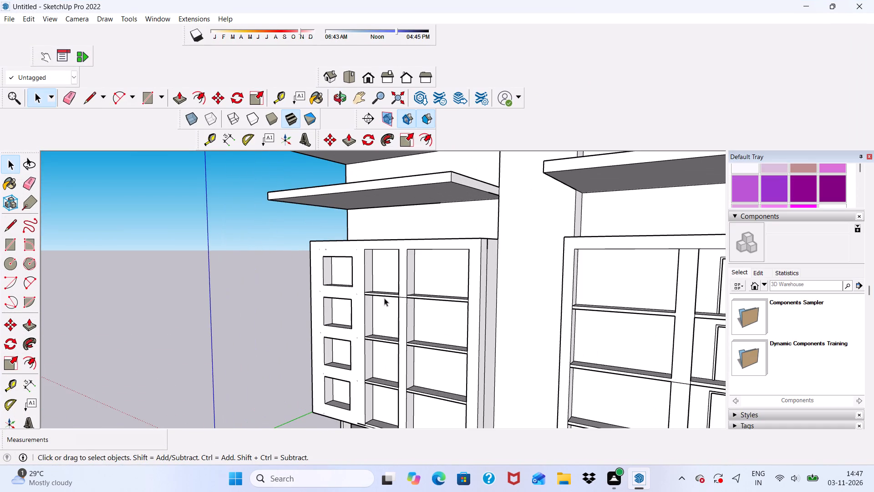
pyautogui.scroll(1, 222, 184)
pyautogui.scroll(-2, 234, 221)
pyautogui.moveTo(234, 237); pyautogui.dragTo(236, 237, button='middle')
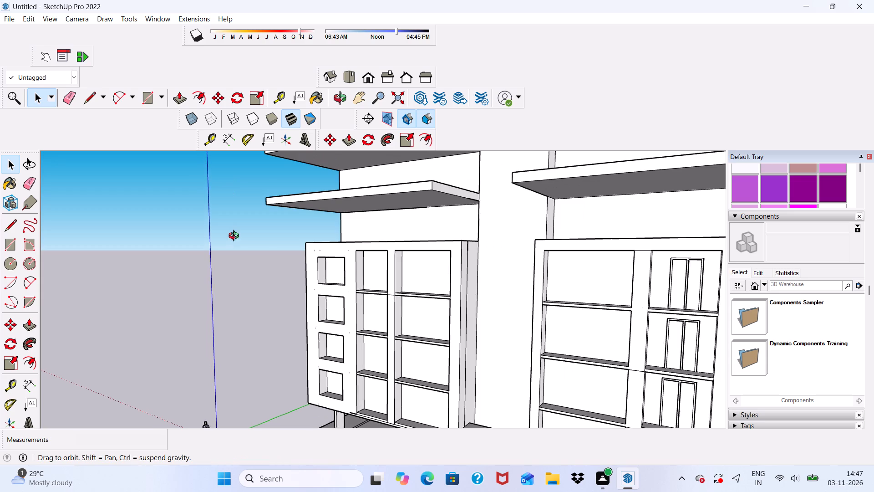
pyautogui.moveTo(236, 237); pyautogui.dragTo(321, 240, button='middle')
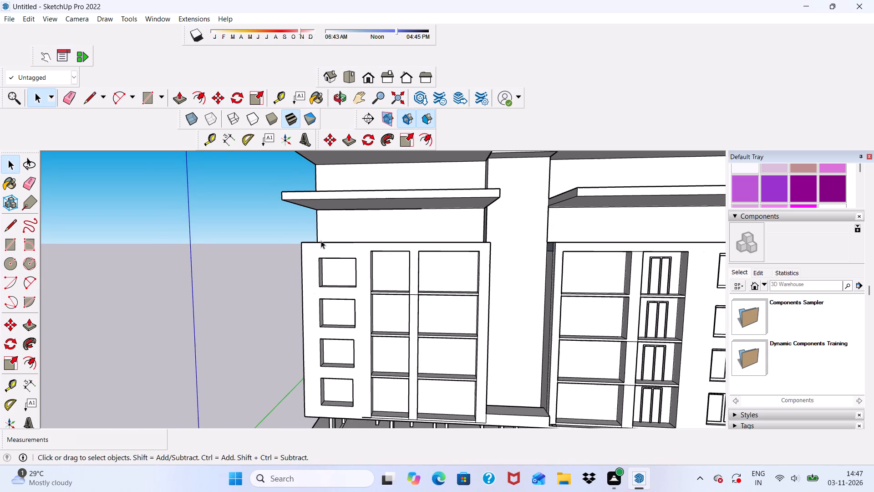
pyautogui.scroll(2, 321, 241)
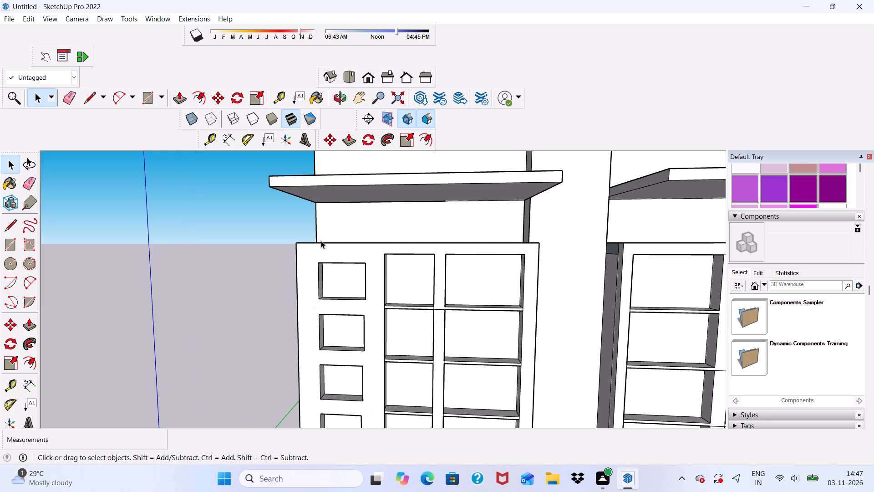
pyautogui.scroll(-3, 285, 264)
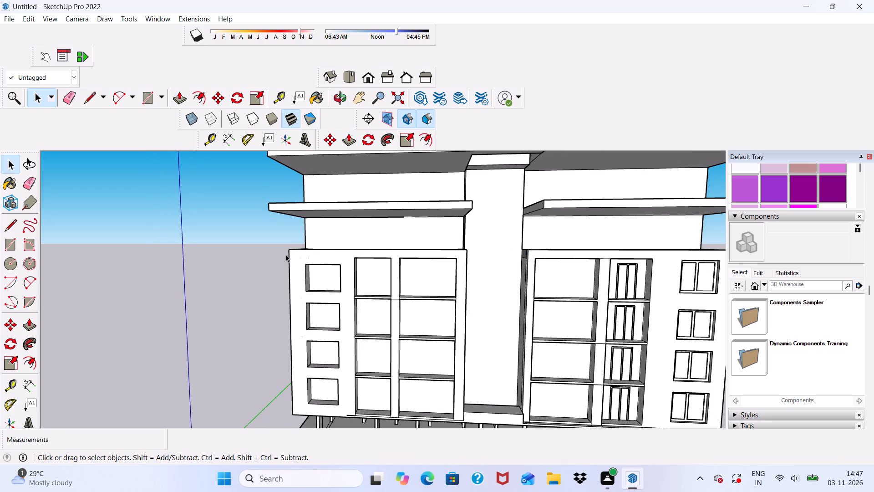
pyautogui.scroll(1, 351, 204)
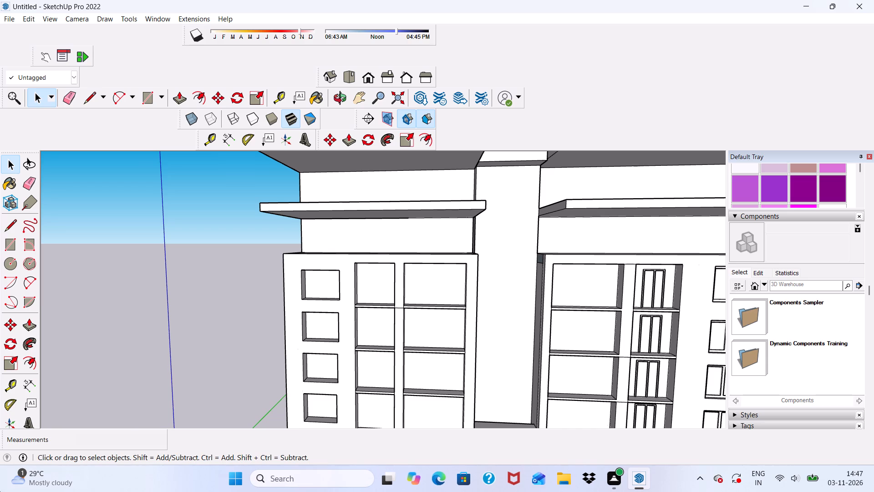
pyautogui.moveTo(377, 328); pyautogui.dragTo(377, 348, button='middle')
pyautogui.scroll(1, 377, 348)
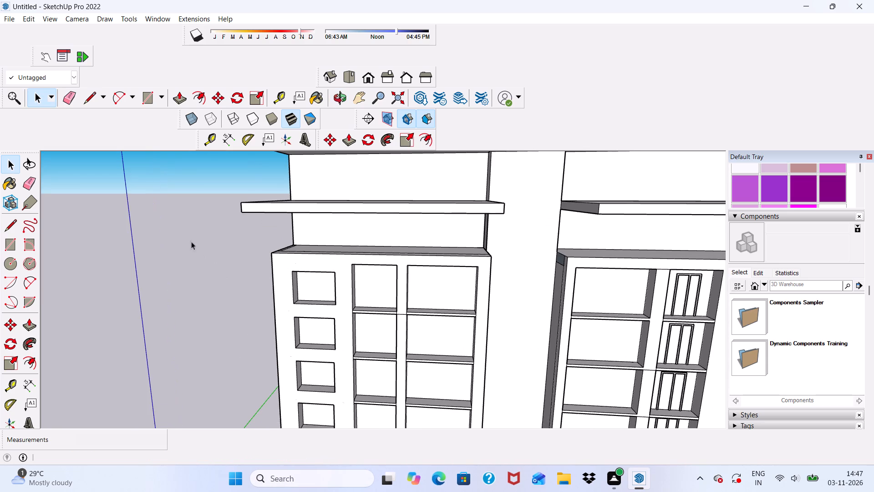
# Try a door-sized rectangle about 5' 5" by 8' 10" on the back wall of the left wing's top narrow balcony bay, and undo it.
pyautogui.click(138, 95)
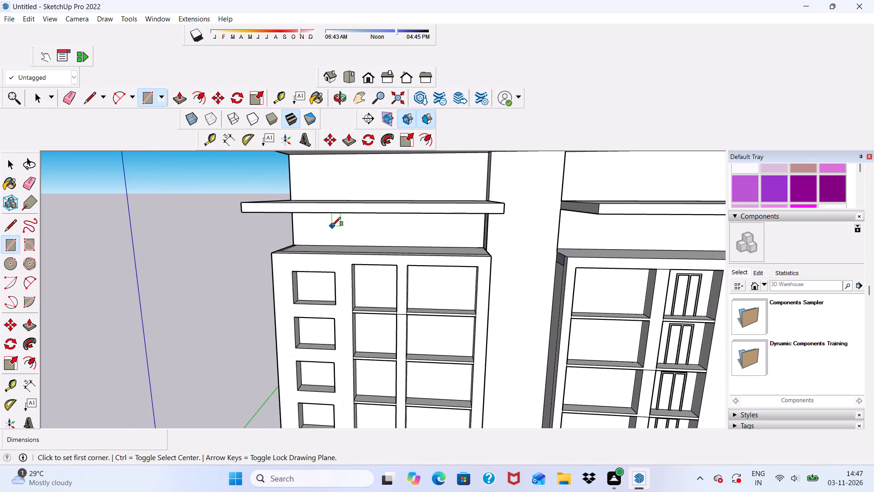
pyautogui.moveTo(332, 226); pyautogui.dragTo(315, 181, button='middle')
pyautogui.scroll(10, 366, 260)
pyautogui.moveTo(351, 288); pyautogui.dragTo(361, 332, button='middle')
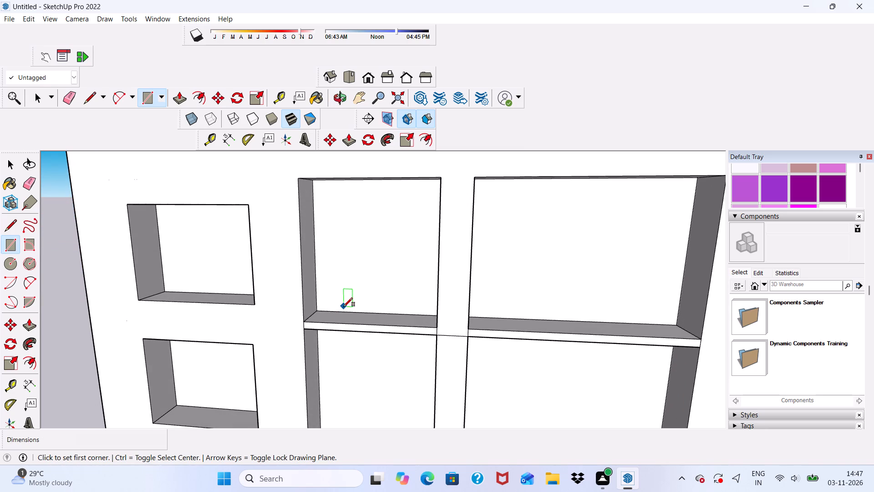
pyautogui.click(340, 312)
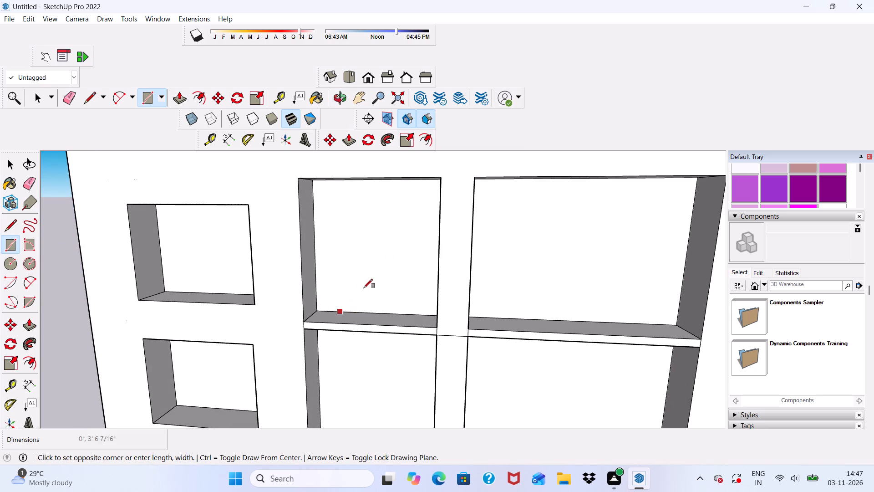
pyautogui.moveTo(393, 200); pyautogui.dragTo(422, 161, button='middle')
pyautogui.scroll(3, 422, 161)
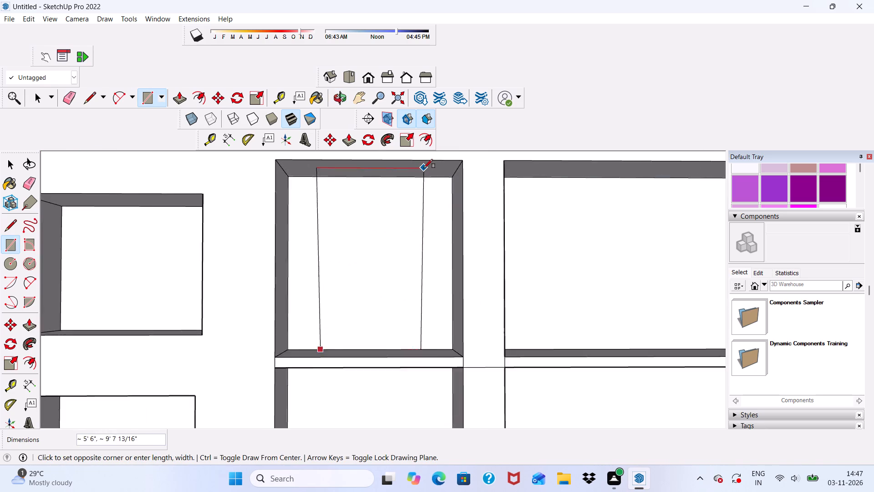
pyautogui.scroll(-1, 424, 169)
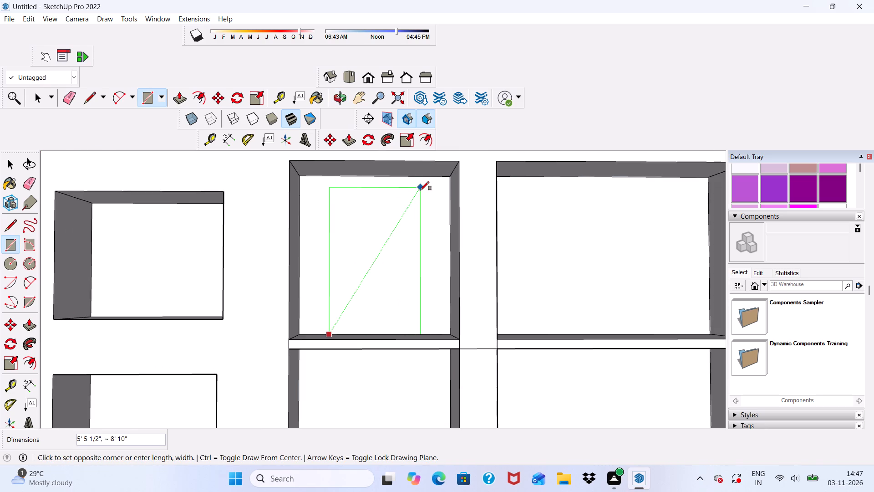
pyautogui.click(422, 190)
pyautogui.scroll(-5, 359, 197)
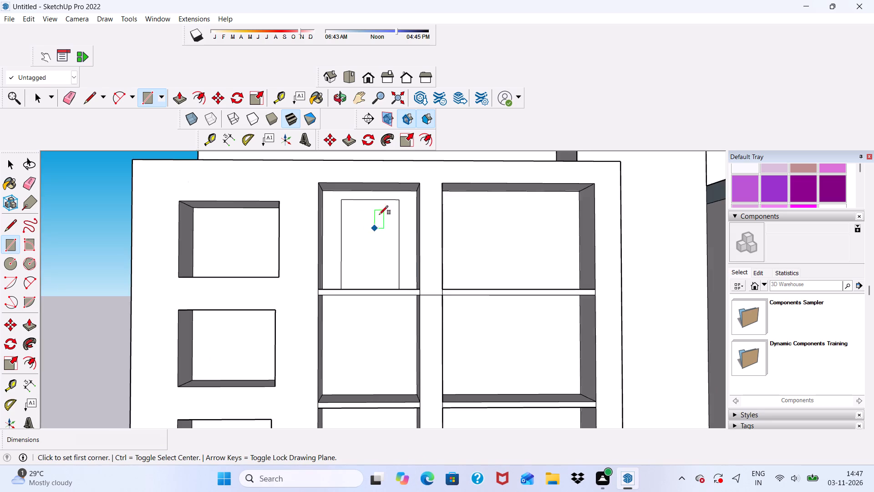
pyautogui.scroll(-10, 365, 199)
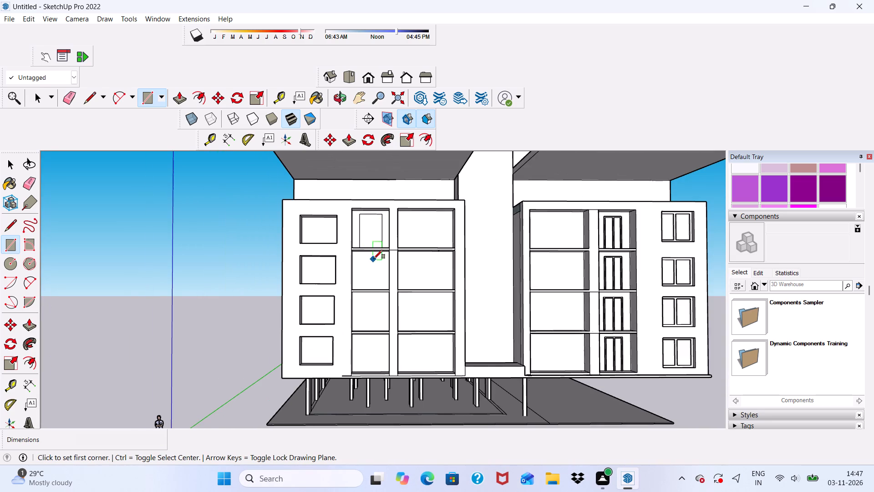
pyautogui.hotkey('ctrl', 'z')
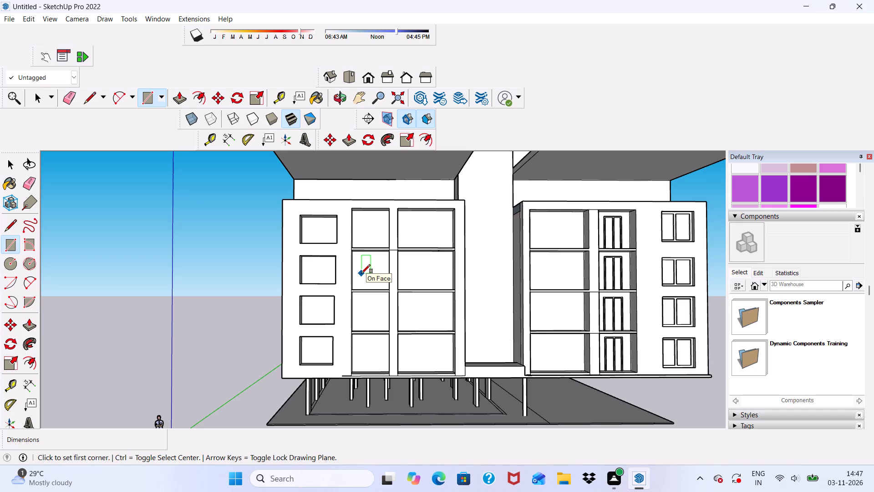
# Erase the outer and middle stretches of the leftover seam along the top face of the left wing's projecting front block.
pyautogui.scroll(7, 360, 241)
pyautogui.moveTo(356, 234); pyautogui.dragTo(362, 281, button='middle')
pyautogui.scroll(1, 362, 281)
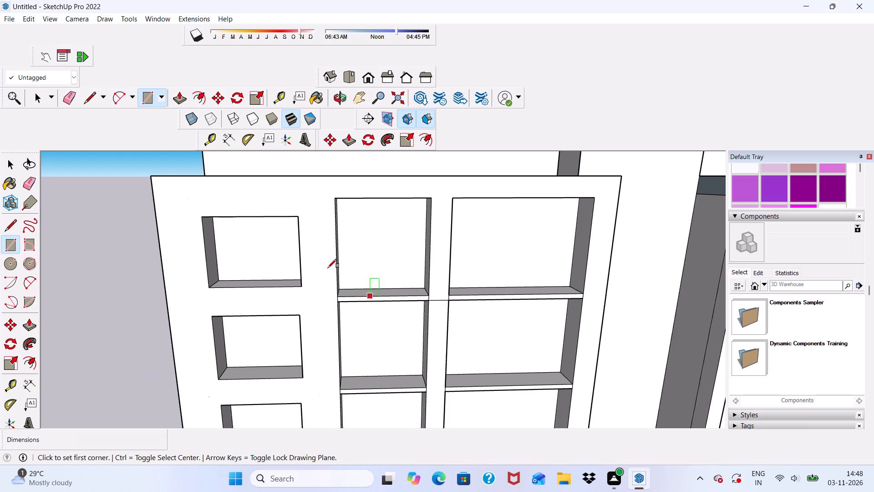
pyautogui.scroll(-2, 326, 265)
pyautogui.moveTo(379, 282); pyautogui.dragTo(298, 323, button='middle')
pyautogui.scroll(-1, 298, 322)
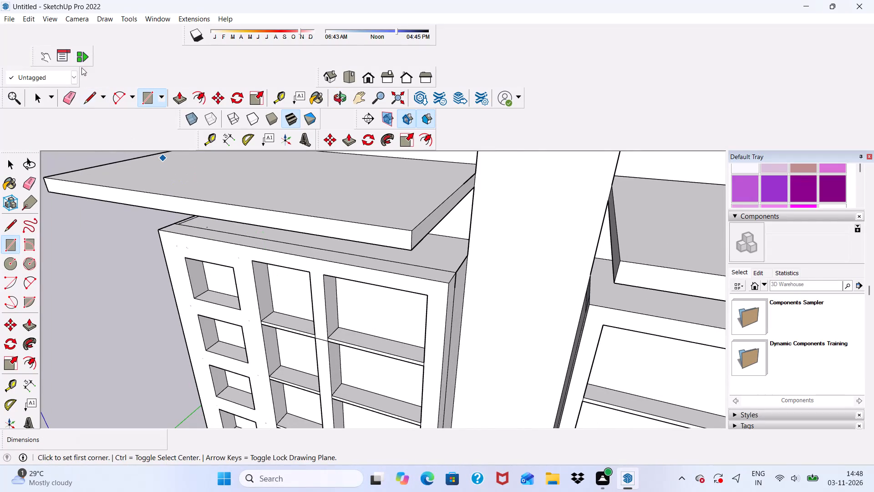
pyautogui.moveTo(64, 95); pyautogui.dragTo(69, 102)
pyautogui.scroll(4, 244, 241)
pyautogui.moveTo(260, 242); pyautogui.dragTo(277, 234)
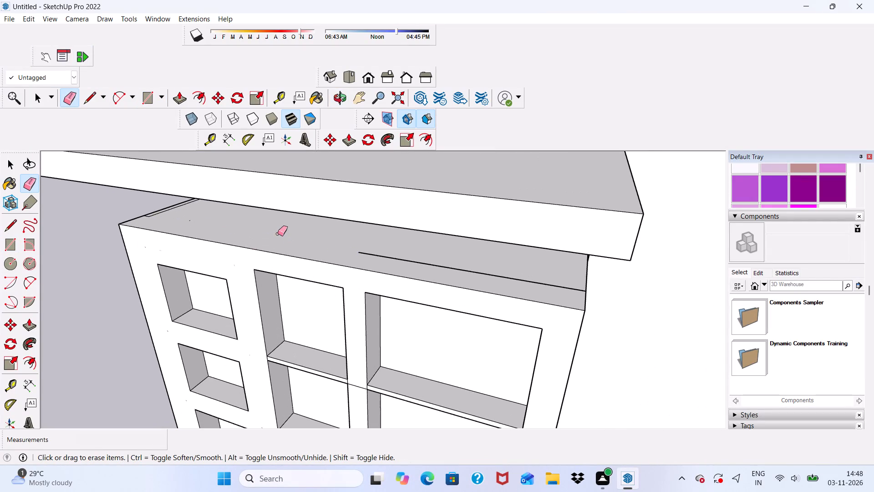
pyautogui.scroll(-4, 277, 219)
pyautogui.scroll(6, 363, 249)
pyautogui.moveTo(364, 248); pyautogui.dragTo(370, 251)
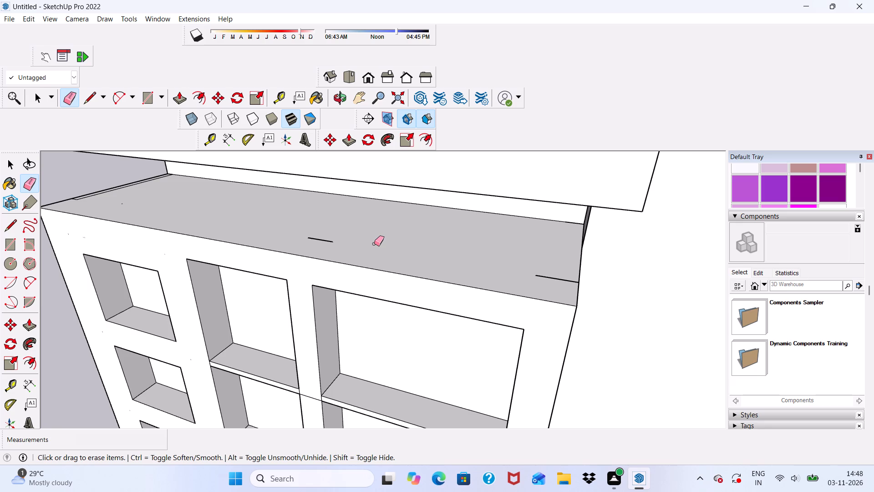
# Erase the remaining seam fragments on that top face, including the short line near the central column.
pyautogui.scroll(4, 289, 256)
pyautogui.moveTo(329, 229); pyautogui.dragTo(350, 236)
pyautogui.click(351, 236)
pyautogui.moveTo(316, 231); pyautogui.dragTo(320, 225)
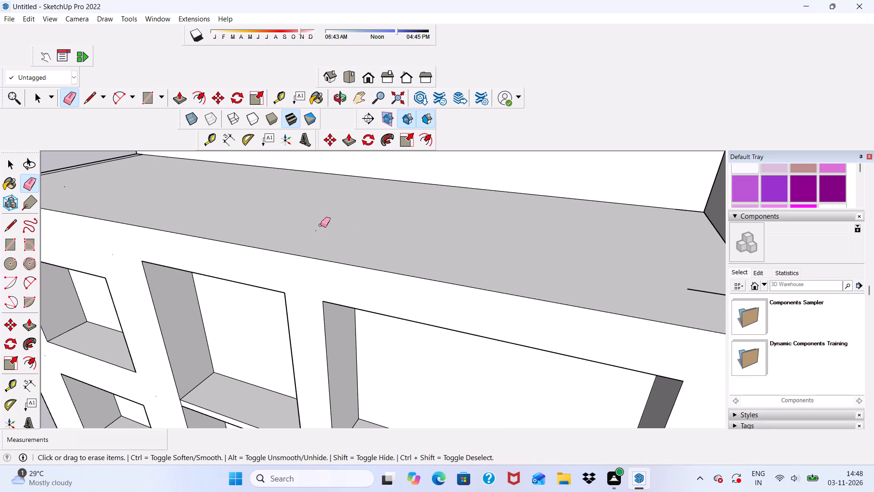
pyautogui.moveTo(320, 225); pyautogui.dragTo(311, 231)
pyautogui.scroll(-6, 320, 224)
pyautogui.moveTo(373, 235); pyautogui.dragTo(394, 241, button='middle')
pyautogui.scroll(3, 536, 244)
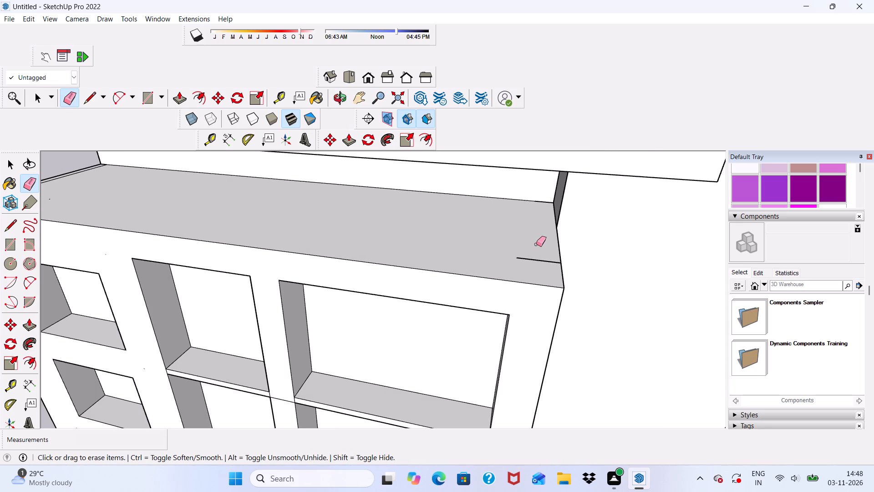
pyautogui.moveTo(536, 244); pyautogui.dragTo(531, 267)
pyautogui.scroll(-4, 503, 241)
pyautogui.moveTo(515, 287); pyautogui.dragTo(474, 266, button='middle')
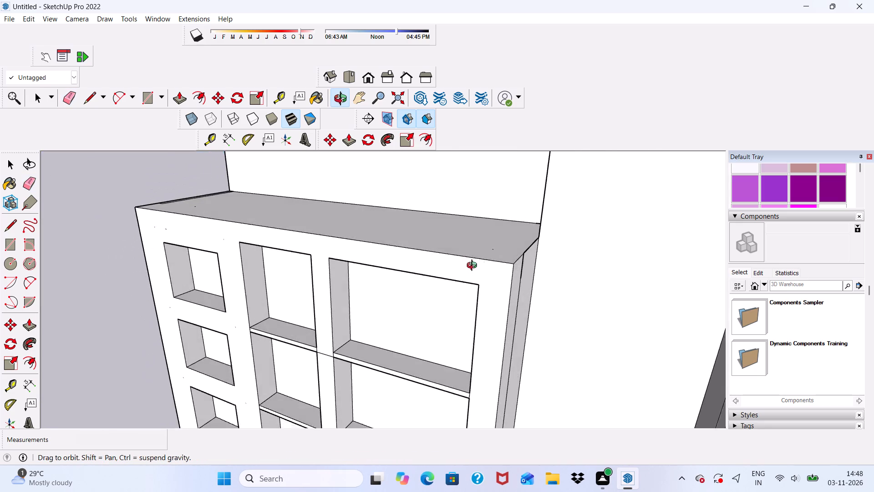
pyautogui.moveTo(474, 266); pyautogui.dragTo(473, 272, button='middle')
pyautogui.scroll(3, 492, 265)
pyautogui.moveTo(491, 251); pyautogui.dragTo(492, 259)
# Erase the vertical seam running down the left wing's inner side wall, facing the central column.
pyautogui.scroll(-3, 498, 255)
pyautogui.moveTo(495, 256); pyautogui.dragTo(419, 218, button='middle')
pyautogui.scroll(7, 418, 229)
pyautogui.scroll(-1, 432, 227)
pyautogui.scroll(9, 450, 229)
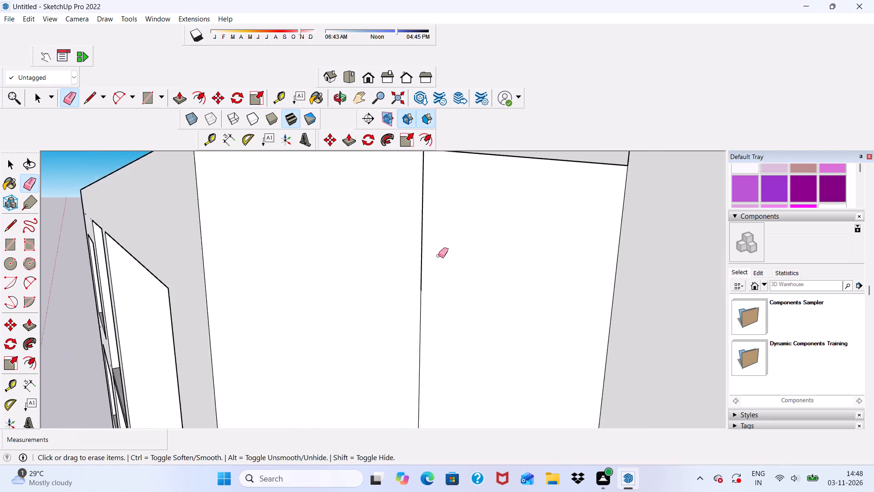
pyautogui.scroll(2, 438, 256)
pyautogui.moveTo(415, 260); pyautogui.dragTo(401, 268)
pyautogui.moveTo(404, 252); pyautogui.dragTo(422, 252)
pyautogui.scroll(-10, 420, 228)
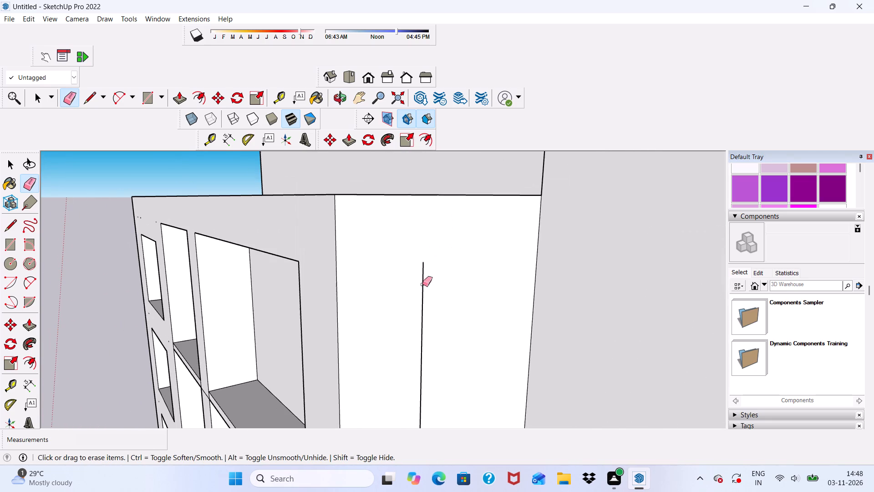
pyautogui.click(420, 288)
pyautogui.scroll(-8, 423, 254)
pyautogui.scroll(3, 430, 278)
pyautogui.moveTo(427, 274); pyautogui.dragTo(427, 280)
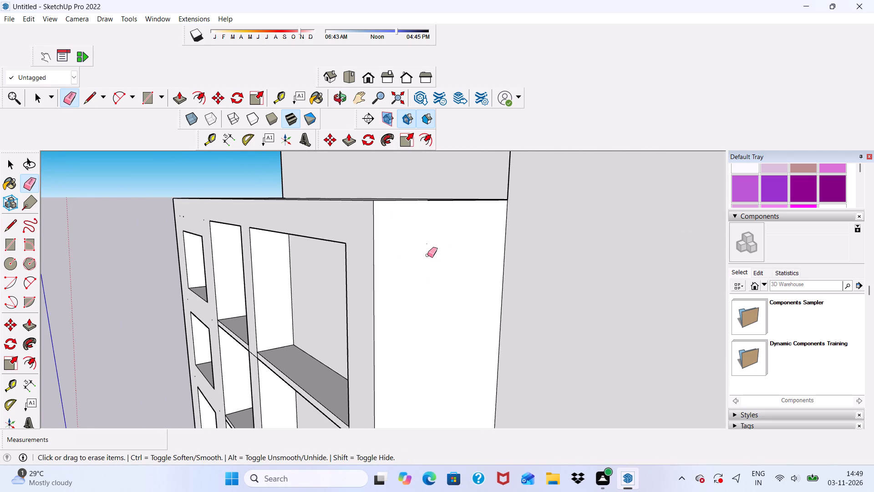
pyautogui.moveTo(424, 242); pyautogui.dragTo(432, 255)
pyautogui.moveTo(427, 236); pyautogui.dragTo(426, 262)
# Erase the edges of the dark rectangular patch at the top of the right wing's inner side wall.
pyautogui.scroll(-15, 406, 199)
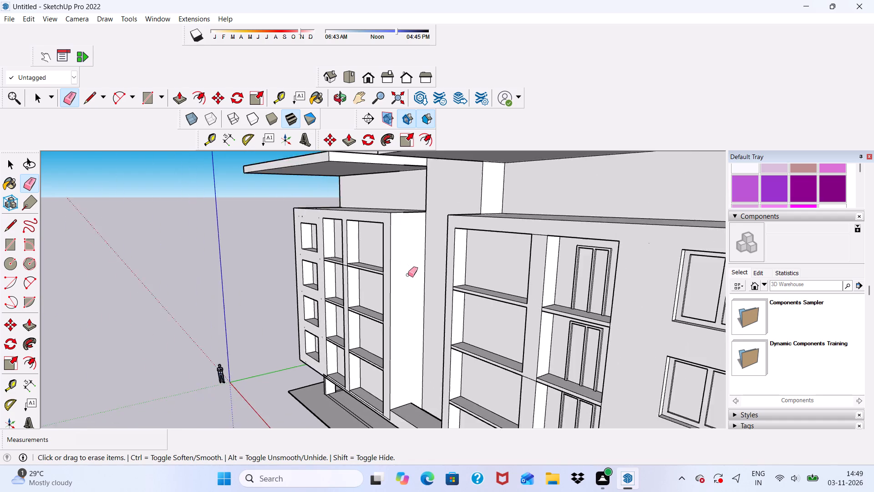
pyautogui.moveTo(408, 275); pyautogui.dragTo(644, 258, button='middle')
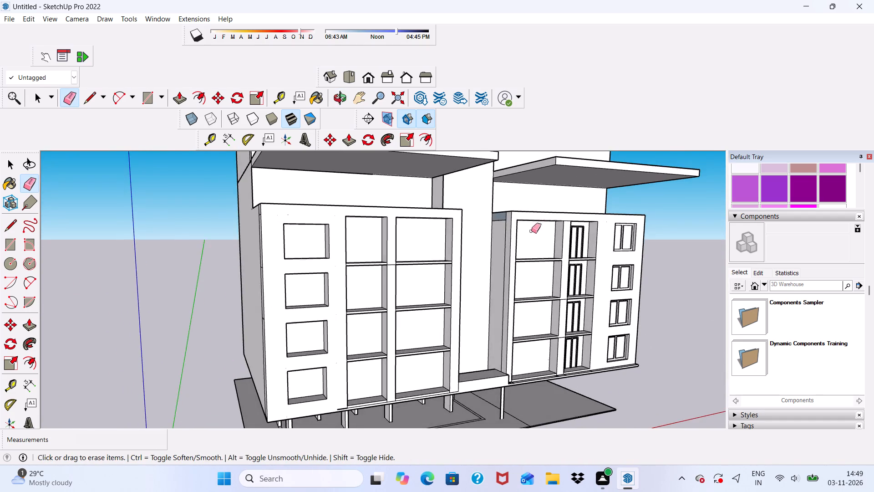
pyautogui.scroll(11, 519, 223)
pyautogui.moveTo(501, 224); pyautogui.dragTo(508, 240)
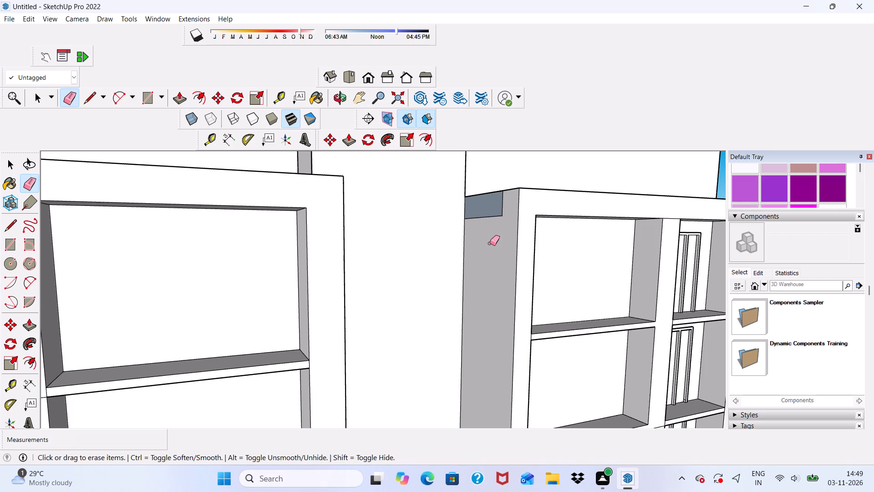
pyautogui.scroll(3, 529, 253)
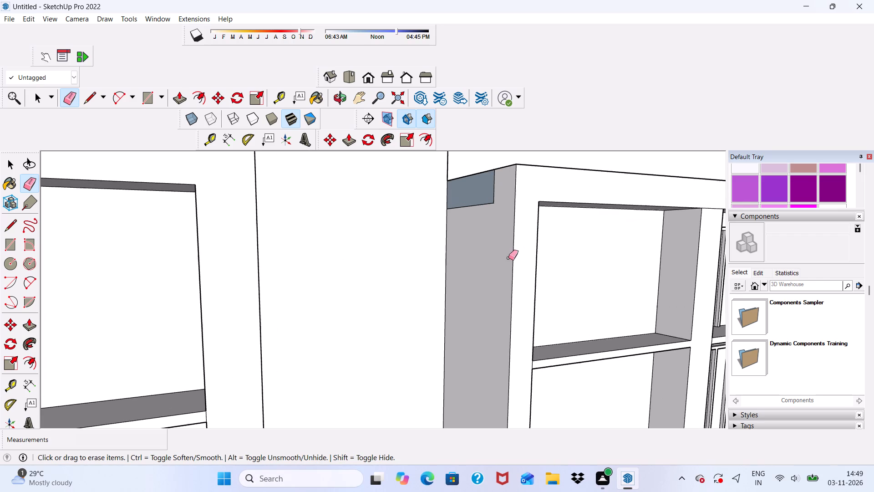
pyautogui.scroll(5, 502, 179)
pyautogui.moveTo(492, 186); pyautogui.dragTo(482, 188)
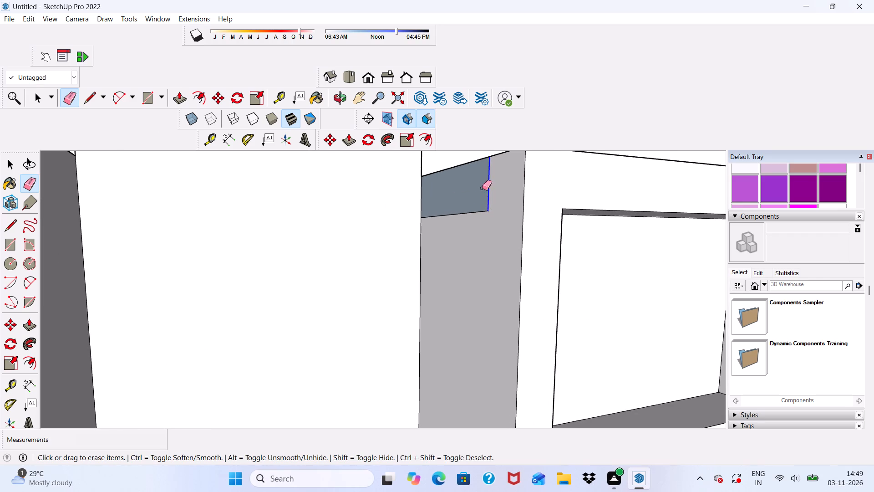
pyautogui.moveTo(482, 188); pyautogui.dragTo(477, 190)
pyautogui.moveTo(481, 201); pyautogui.dragTo(486, 218)
pyautogui.scroll(-5, 470, 210)
pyautogui.scroll(6, 504, 199)
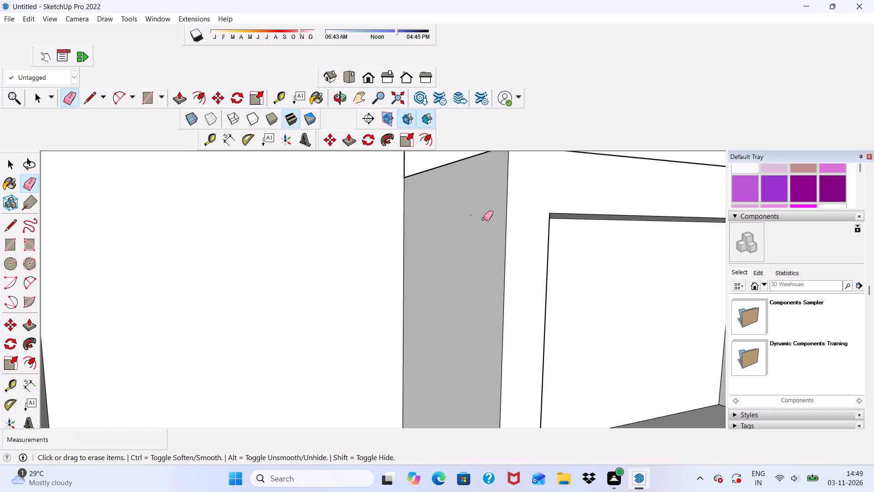
pyautogui.moveTo(473, 214); pyautogui.dragTo(467, 217)
pyautogui.scroll(-5, 463, 201)
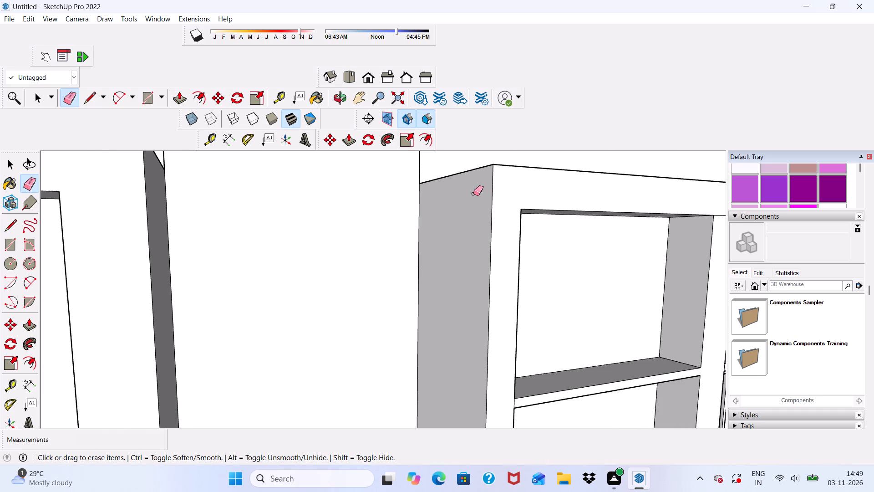
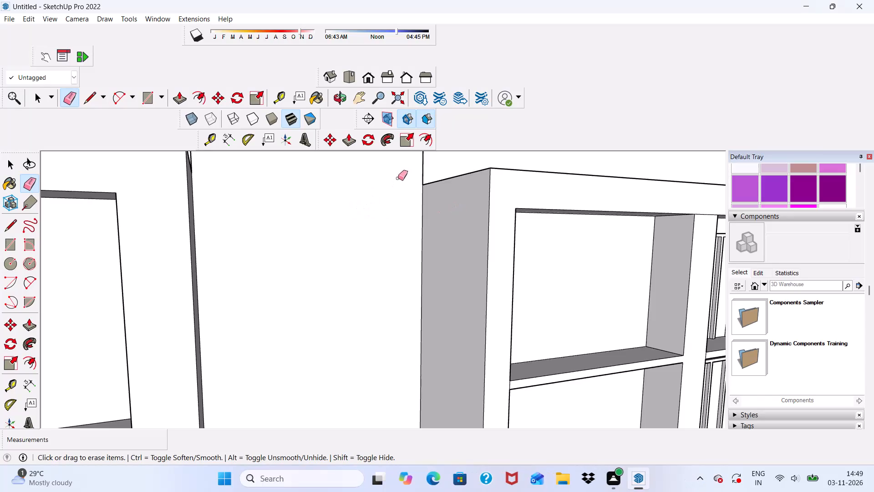
# Review the cleaned facade and roof slabs of both wings from the front and from above.
pyautogui.scroll(-13, 353, 191)
pyautogui.moveTo(421, 241); pyautogui.dragTo(345, 235, button='middle')
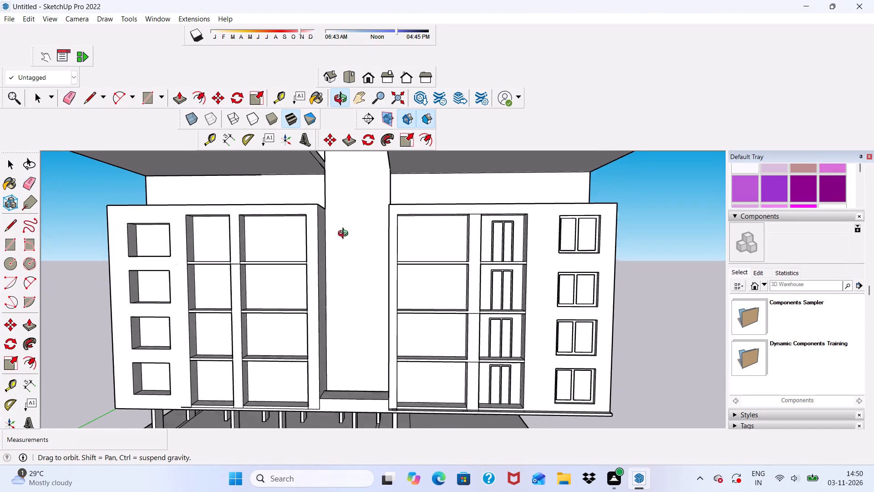
pyautogui.moveTo(345, 235); pyautogui.dragTo(345, 236, button='middle')
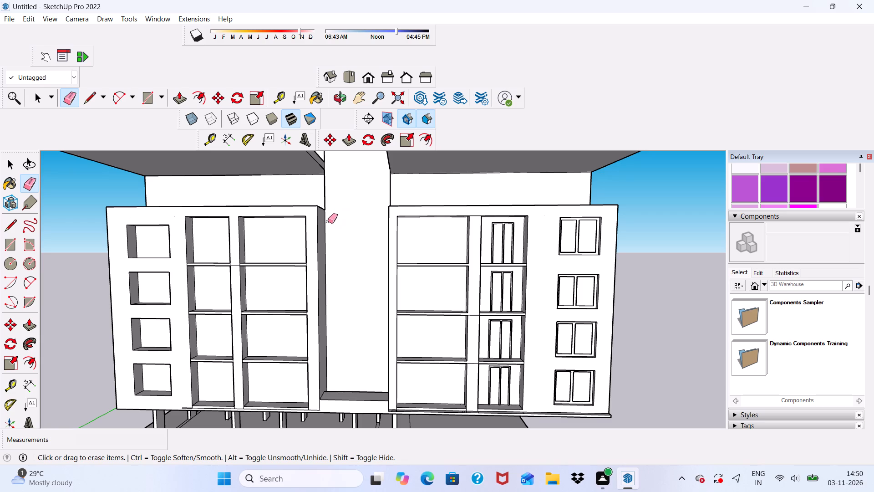
pyautogui.scroll(-2, 487, 225)
pyautogui.moveTo(458, 271); pyautogui.dragTo(445, 244, button='middle')
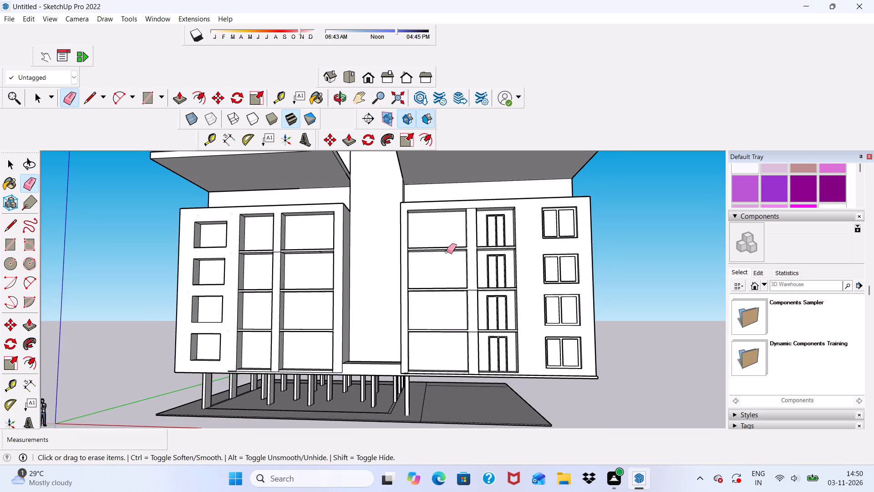
pyautogui.scroll(-4, 442, 246)
pyautogui.press('space')
pyautogui.moveTo(312, 244); pyautogui.dragTo(327, 351, button='middle')
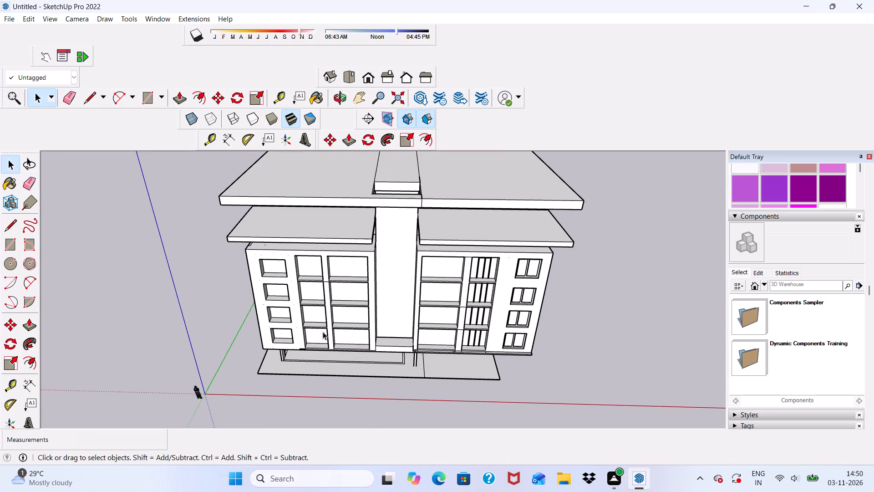
pyautogui.scroll(-1, 263, 205)
pyautogui.moveTo(275, 235); pyautogui.dragTo(282, 160, button='middle')
# Push/Pull the back face of the left wing's top outer window opening outward about 1' 1 1/8" to make the recess shallower.
pyautogui.scroll(5, 281, 217)
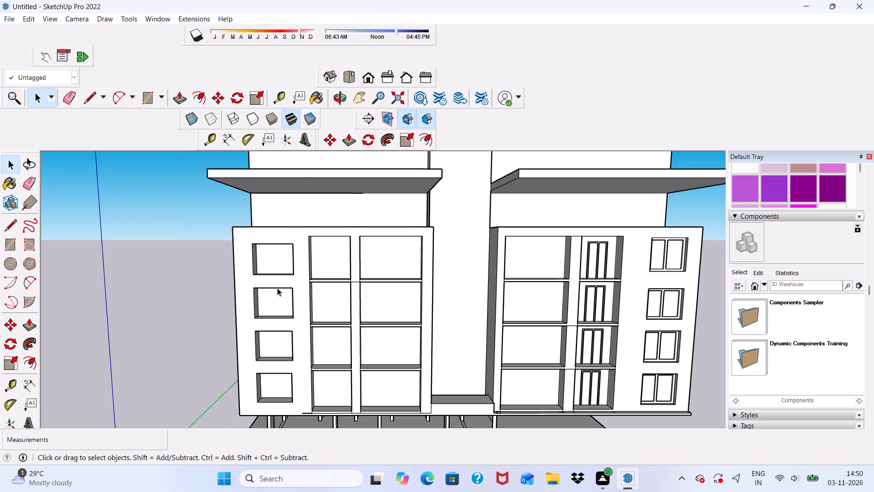
pyautogui.moveTo(279, 288); pyautogui.dragTo(283, 313, button='middle')
pyautogui.scroll(5, 287, 307)
pyautogui.click(279, 254)
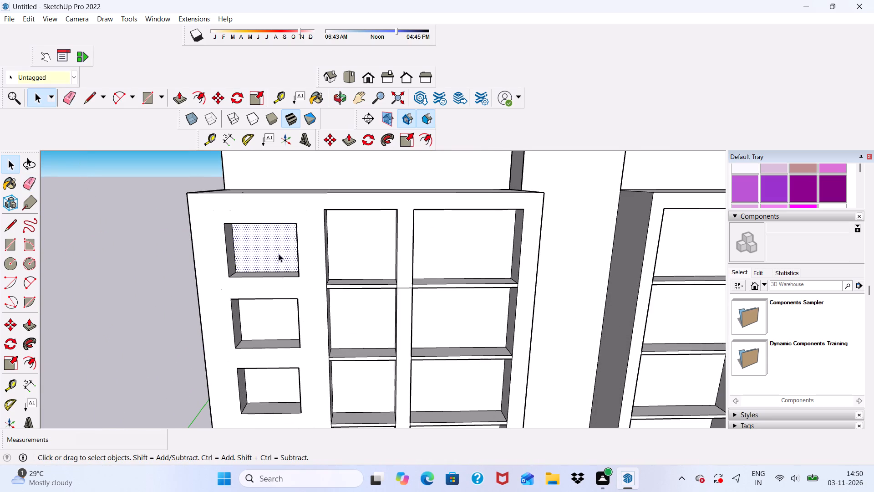
pyautogui.click(180, 101)
pyautogui.click(249, 237)
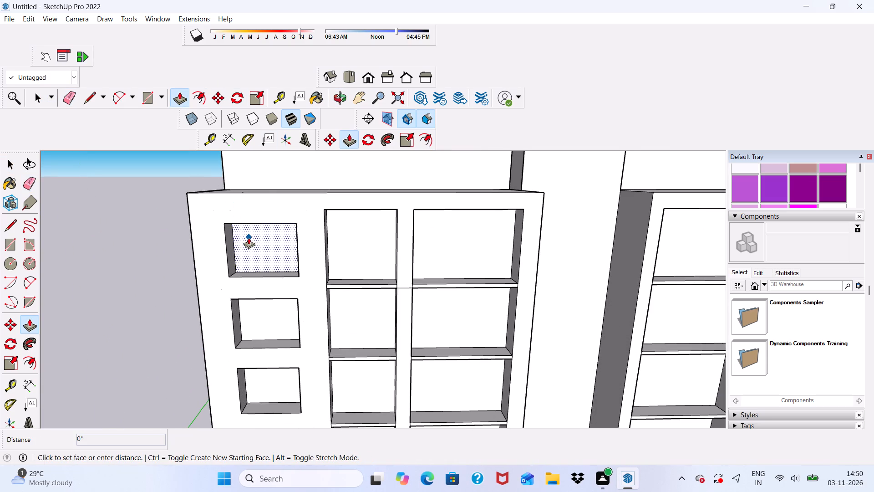
pyautogui.click(249, 242)
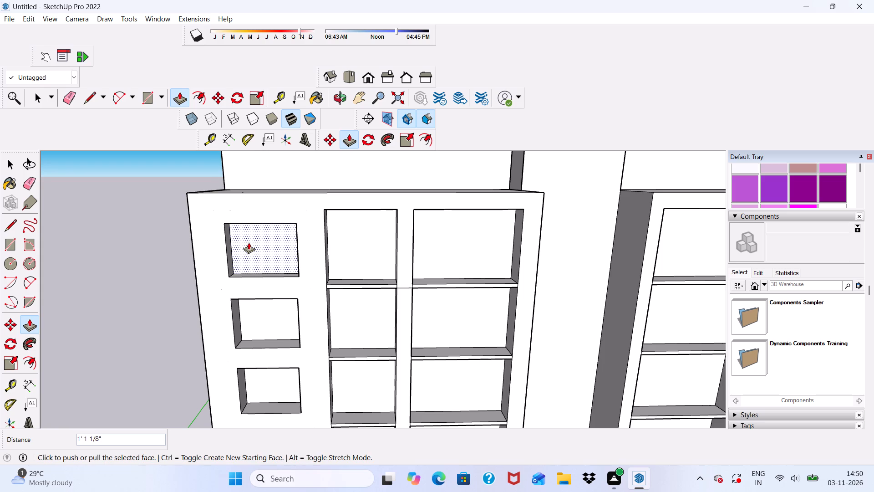
# Push/Pull the back face of the second outer window opening from the top outward, leaving a shallow recess.
pyautogui.scroll(-6, 249, 240)
pyautogui.moveTo(270, 266); pyautogui.dragTo(254, 274, button='middle')
pyautogui.scroll(5, 254, 313)
pyautogui.press('space')
pyautogui.click(261, 275)
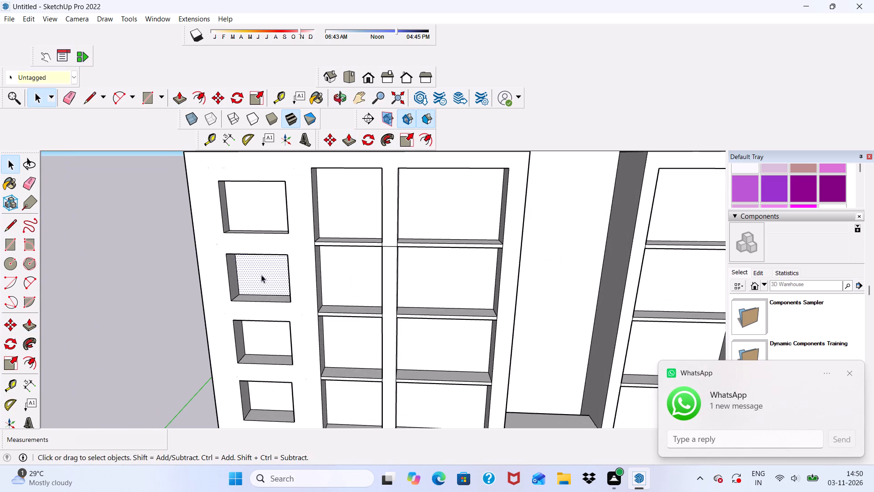
pyautogui.click(177, 93)
pyautogui.scroll(4, 248, 281)
pyautogui.click(249, 268)
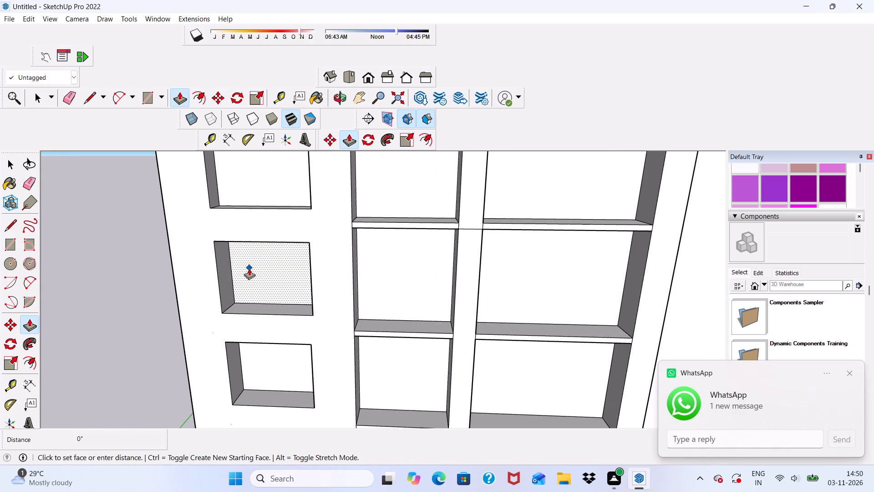
pyautogui.click(245, 277)
pyautogui.scroll(-6, 247, 257)
# Push/Pull the back face of the top outer window opening outward by about another 8 7/16".
pyautogui.press('space')
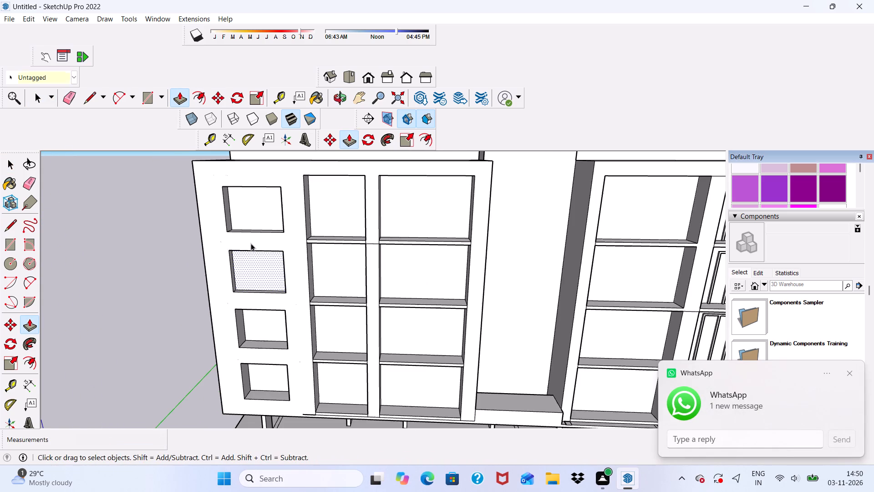
pyautogui.click(237, 210)
pyautogui.click(182, 96)
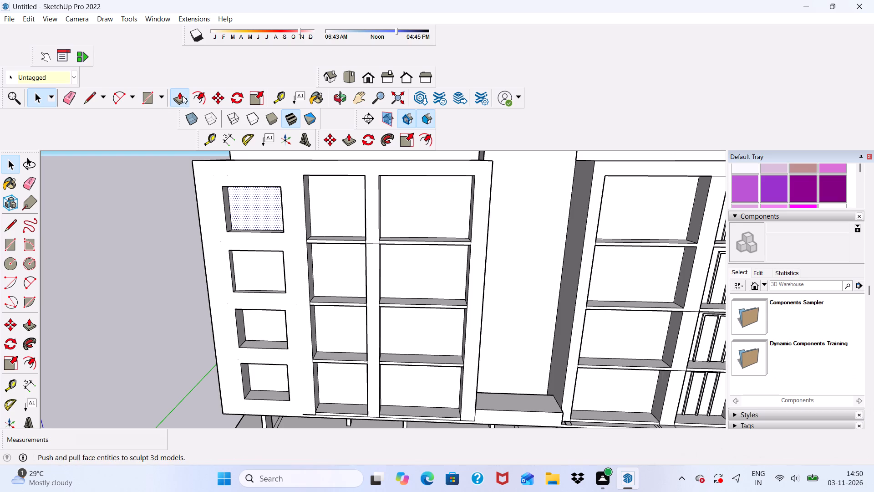
pyautogui.scroll(4, 258, 213)
pyautogui.click(256, 201)
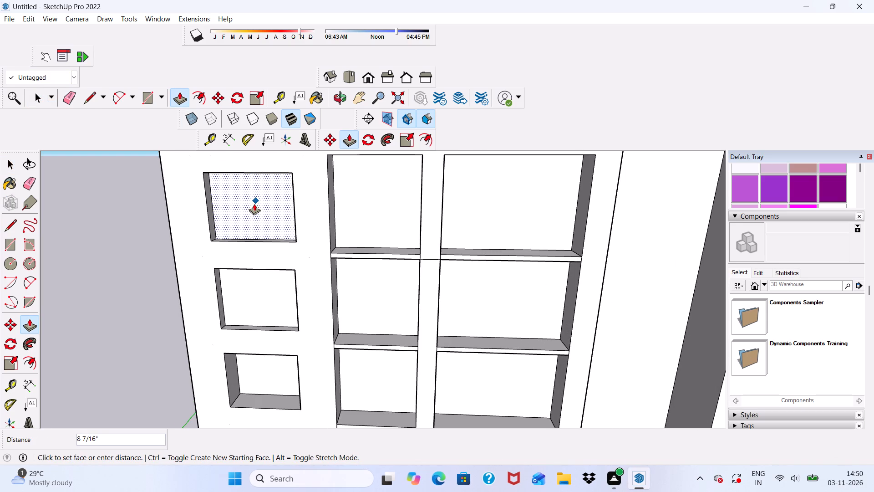
pyautogui.click(254, 204)
# Push/Pull the back face of the third outer window opening from the top outward, leaving a shallow recess.
pyautogui.scroll(-6, 252, 180)
pyautogui.press('space')
pyautogui.scroll(6, 297, 319)
pyautogui.click(223, 305)
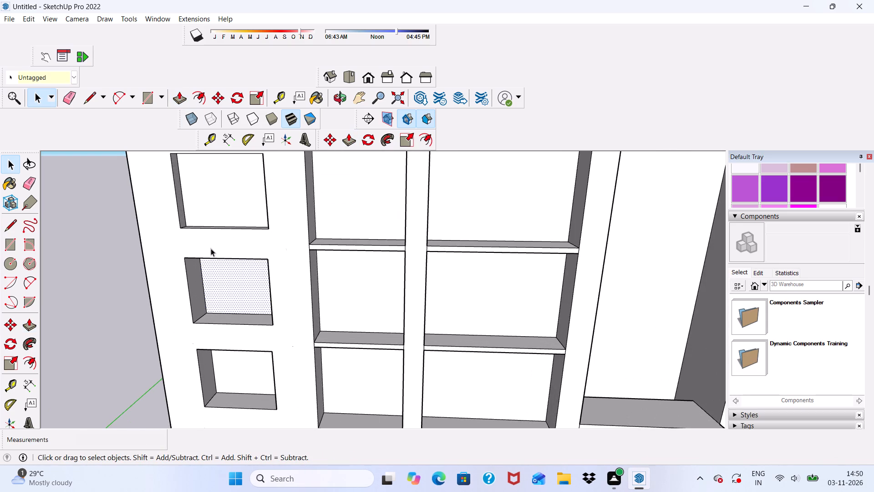
pyautogui.click(182, 99)
pyautogui.click(211, 282)
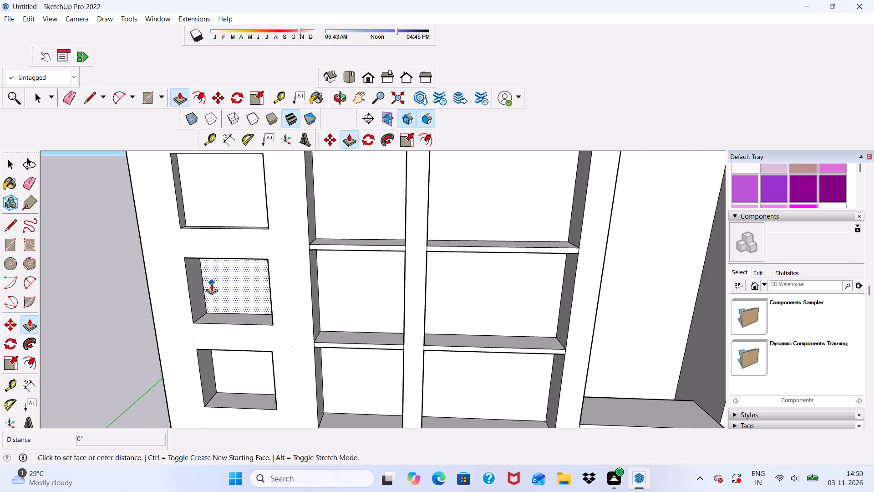
pyautogui.click(208, 292)
# Push/Pull the back face of the bottom outer window opening outward about 2' 5 5/8", leaving a shallow recess.
pyautogui.scroll(-6, 222, 227)
pyautogui.moveTo(279, 349); pyautogui.dragTo(277, 330, button='middle')
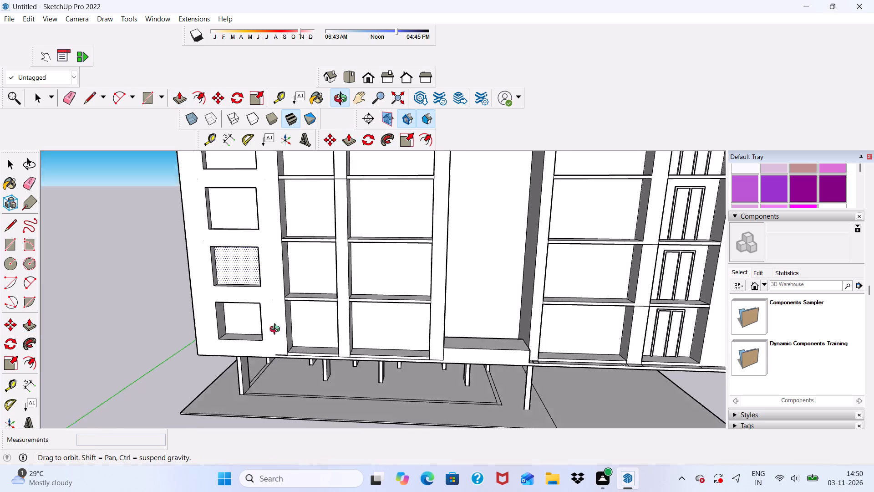
pyautogui.moveTo(277, 330); pyautogui.dragTo(311, 295, button='middle')
pyautogui.press('space')
pyautogui.scroll(3, 273, 296)
pyautogui.click(254, 287)
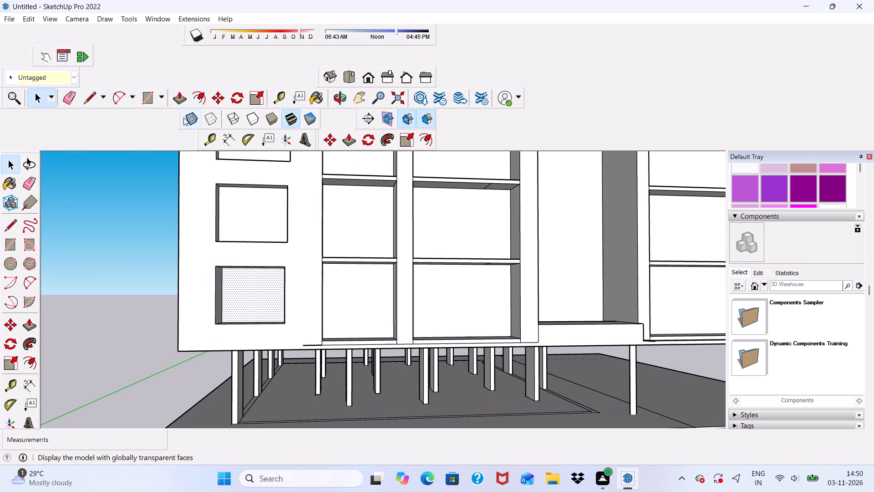
pyautogui.click(180, 102)
pyautogui.scroll(3, 256, 293)
pyautogui.click(251, 292)
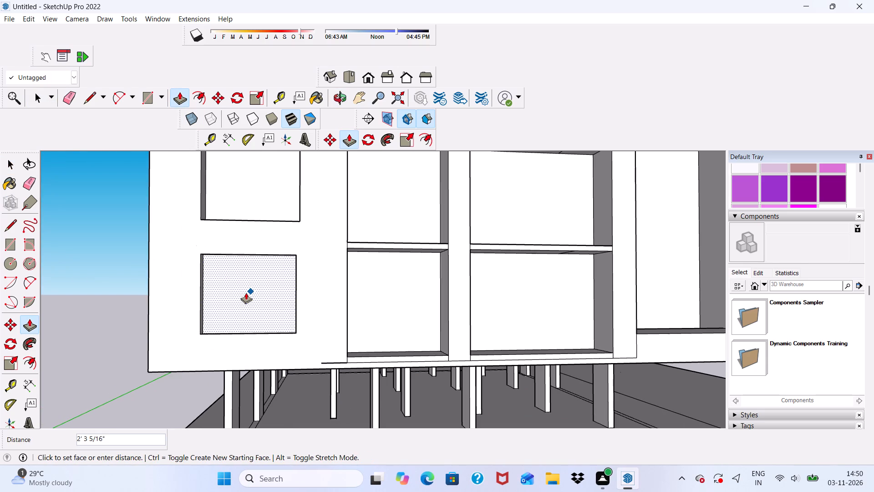
pyautogui.click(245, 292)
pyautogui.scroll(-3, 250, 288)
pyautogui.moveTo(251, 287); pyautogui.dragTo(223, 359, button='middle')
pyautogui.press('space')
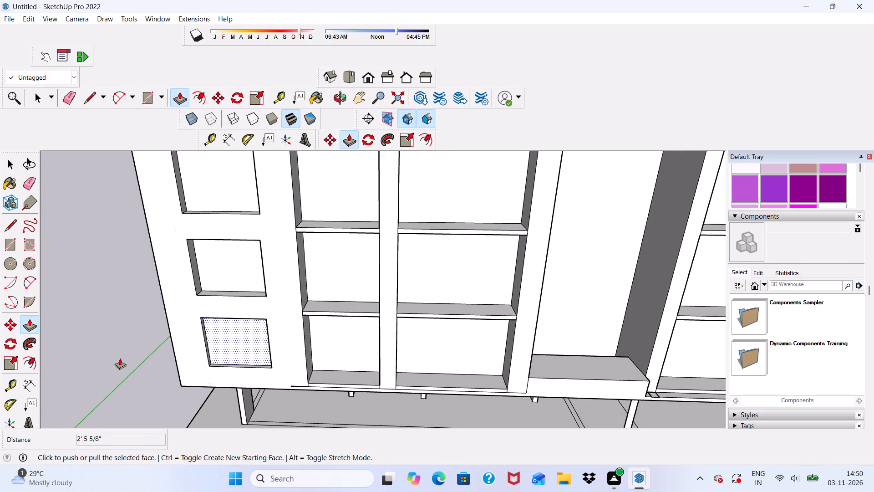
pyautogui.click(116, 354)
pyautogui.scroll(-4, 153, 319)
pyautogui.press('space')
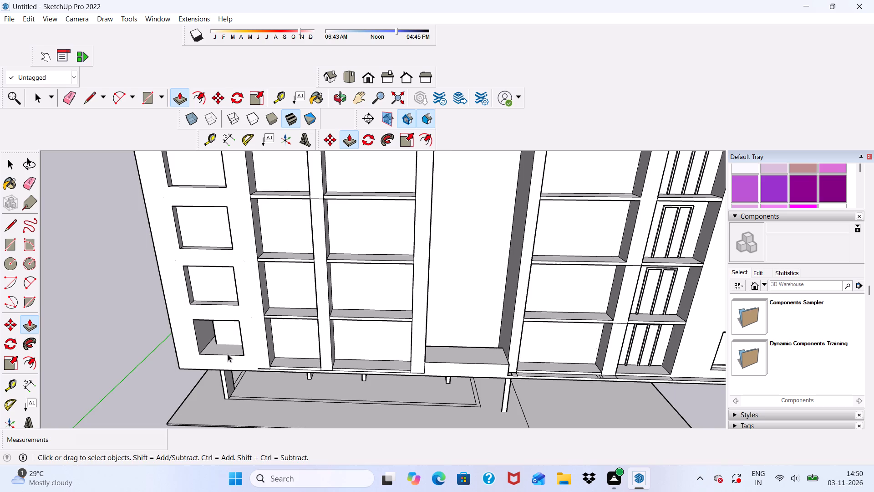
# Push/Pull the back face of the third outer window opening outward by about another 5 7/8".
pyautogui.moveTo(230, 359); pyautogui.dragTo(214, 358, button='middle')
pyautogui.scroll(4, 218, 300)
pyautogui.click(213, 274)
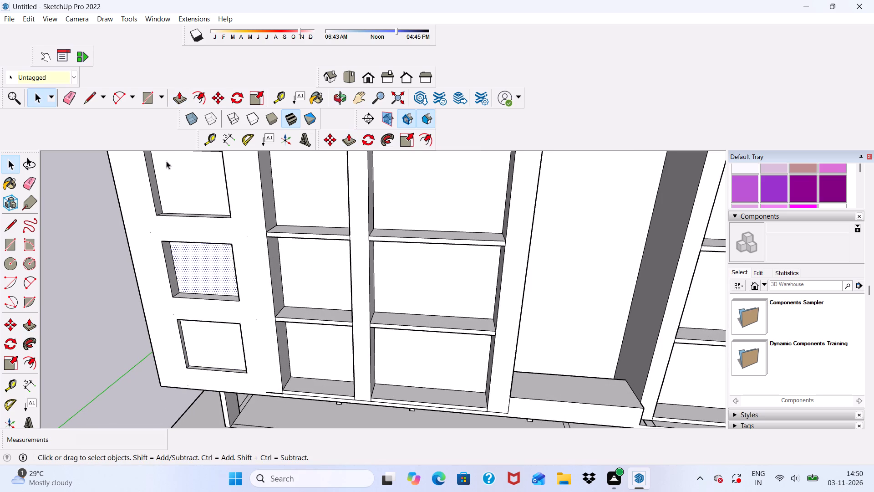
pyautogui.click(175, 98)
pyautogui.click(194, 263)
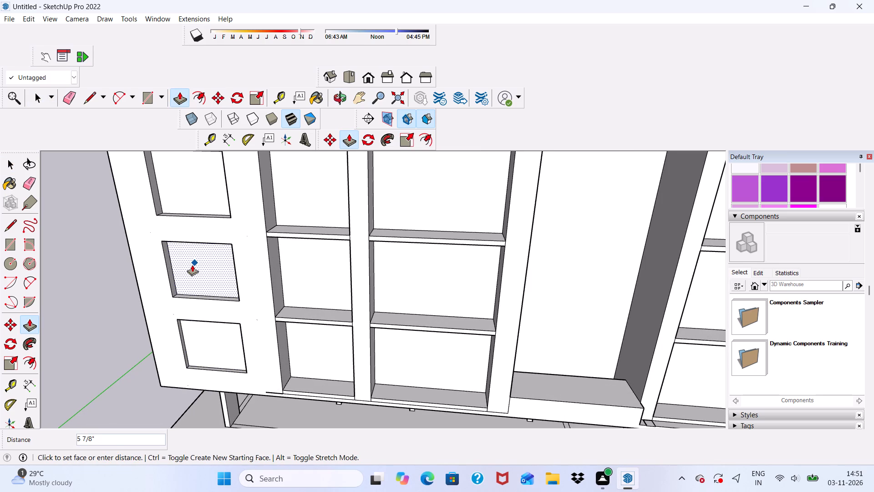
pyautogui.click(192, 265)
# Push/Pull the back face of the second outer window opening outward by about another 3 9/16".
pyautogui.scroll(-4, 317, 300)
pyautogui.press('space')
pyautogui.click(231, 231)
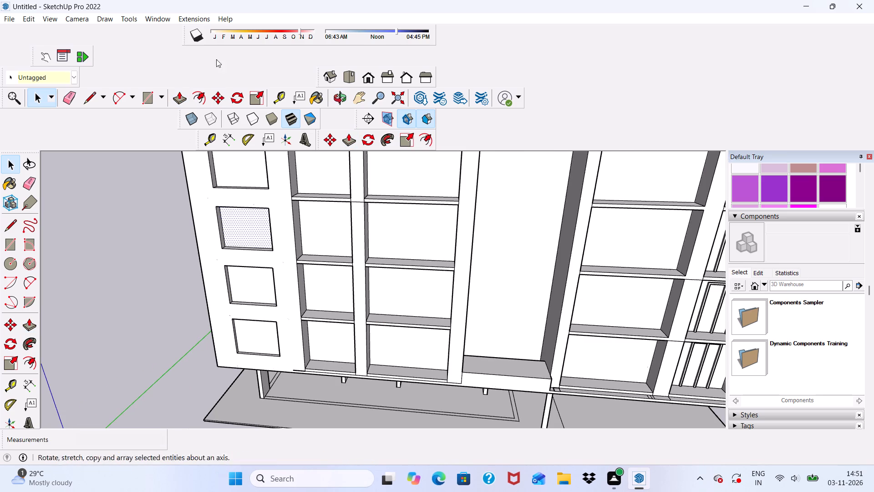
pyautogui.click(175, 92)
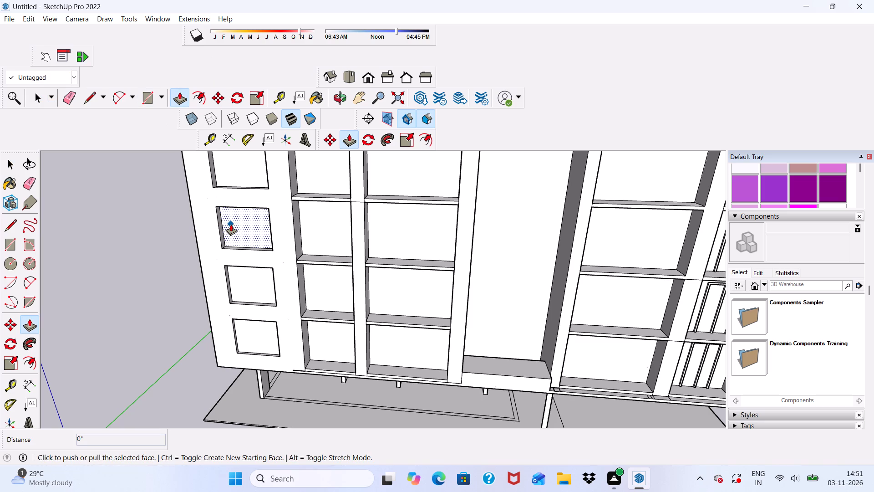
pyautogui.click(232, 224)
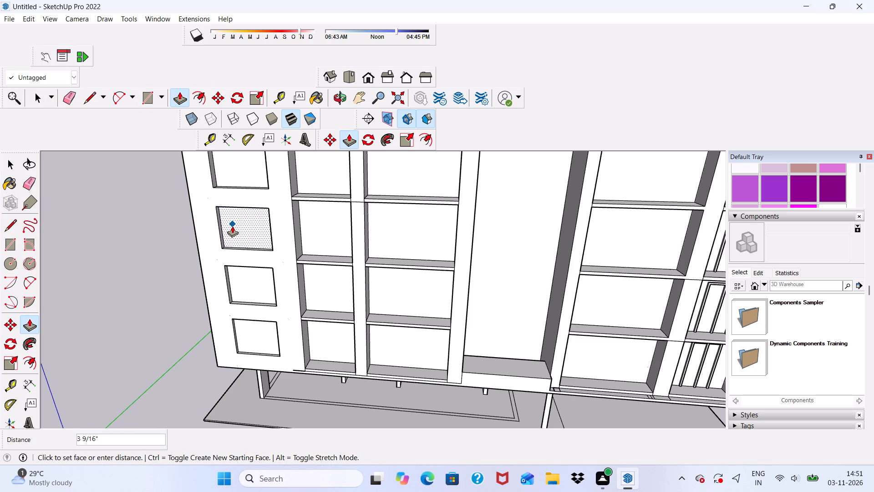
pyautogui.click(232, 226)
# Offset the back face outline of the left wing's top outer window opening 6" inward as a window frame.
pyautogui.scroll(6, 250, 239)
pyautogui.scroll(-11, 263, 214)
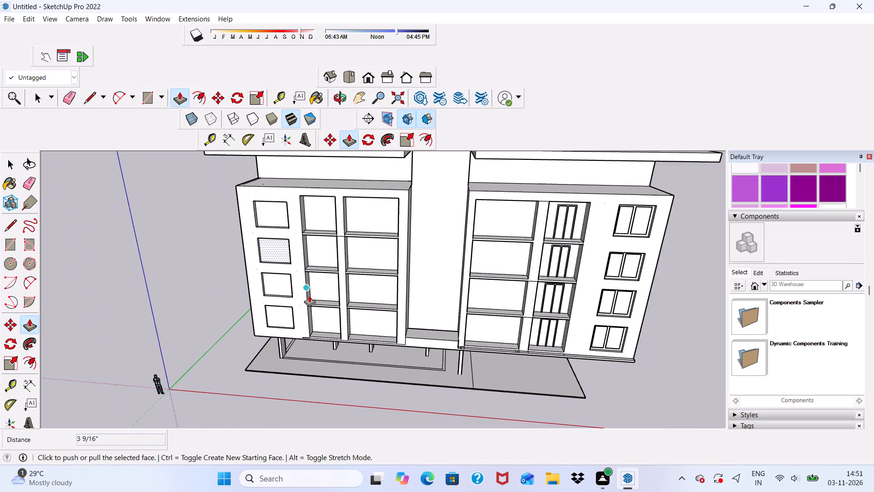
pyautogui.scroll(-1, 309, 295)
pyautogui.press('space')
pyautogui.scroll(10, 269, 190)
pyautogui.click(283, 227)
pyautogui.scroll(-3, 283, 229)
pyautogui.moveTo(295, 251); pyautogui.dragTo(301, 138, button='middle')
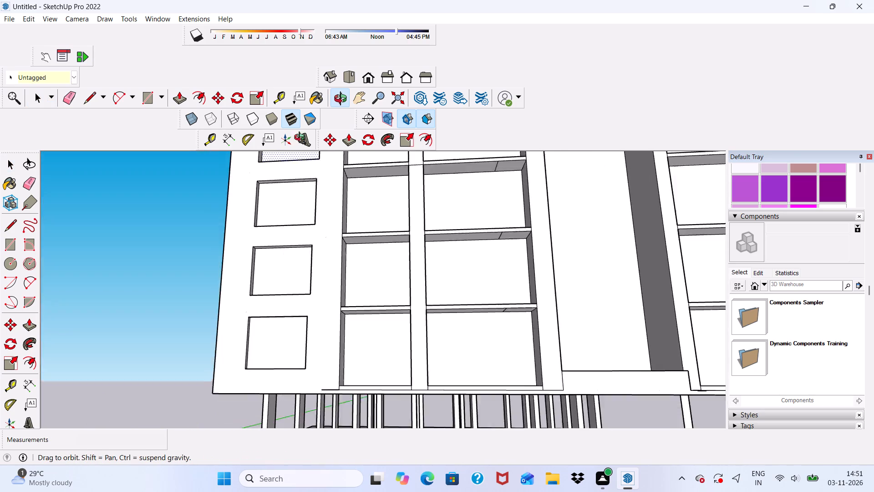
pyautogui.moveTo(301, 138); pyautogui.dragTo(314, 254, button='middle')
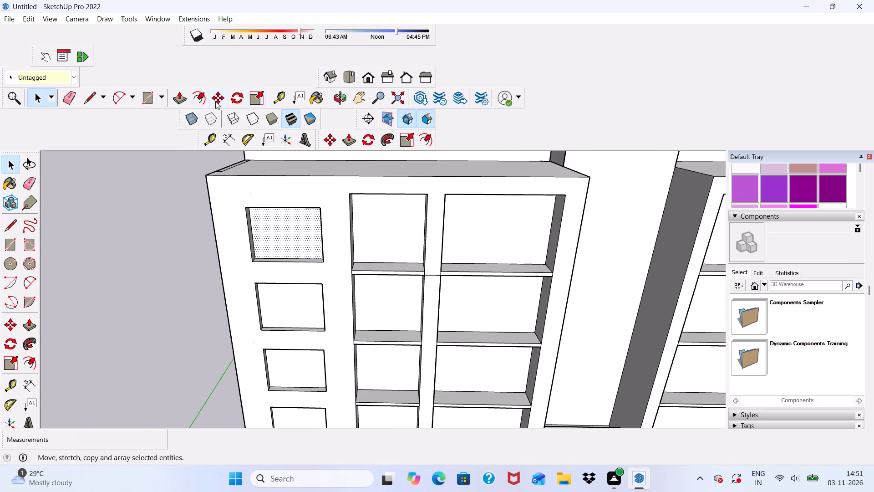
pyautogui.click(197, 95)
pyautogui.scroll(5, 263, 228)
pyautogui.click(255, 221)
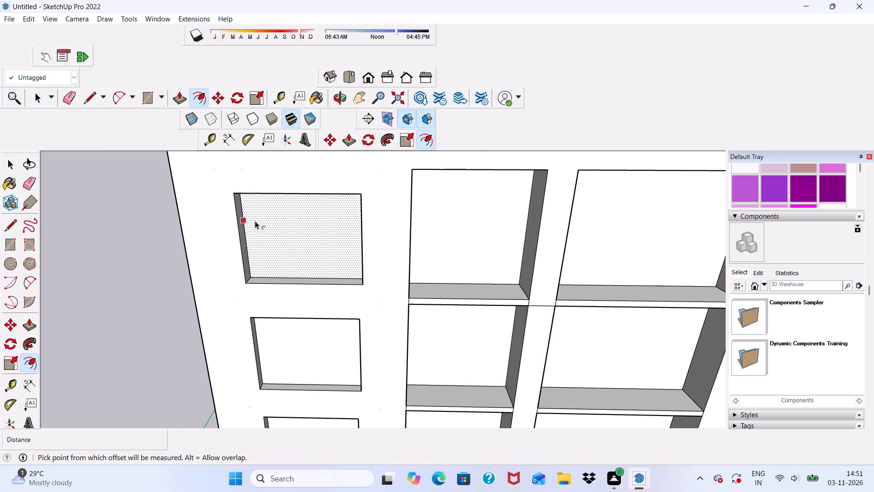
pyautogui.scroll(4, 253, 229)
pyautogui.scroll(-3, 245, 233)
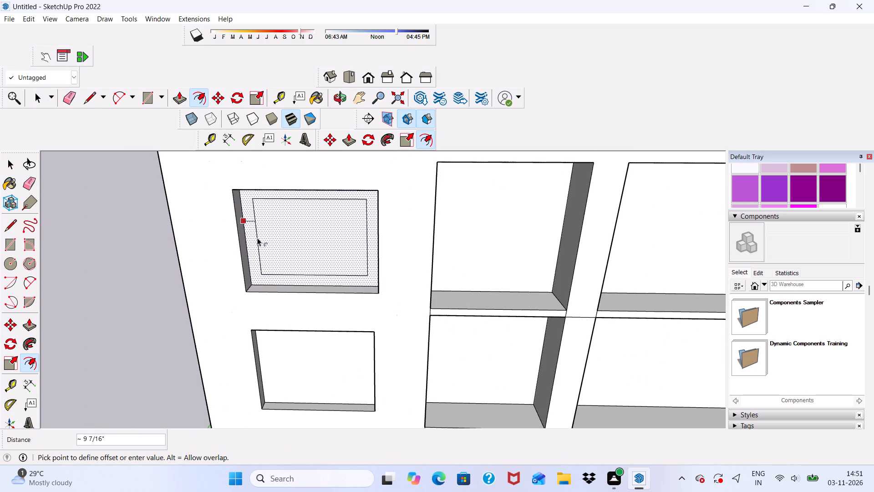
pyautogui.press('6')
pyautogui.hotkey('shift', '"')
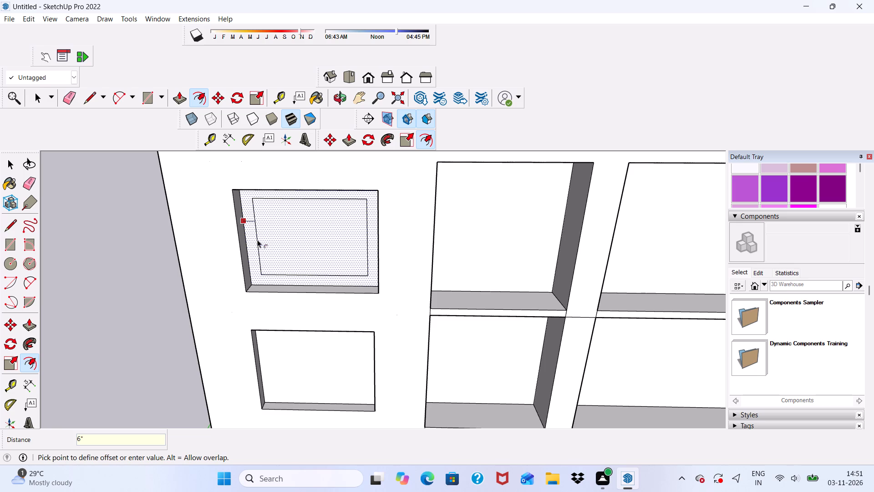
pyautogui.press('Return')
# Offset the back face outline of the left wing's second outer window opening 6" inward as a window frame.
pyautogui.scroll(-4, 216, 244)
pyautogui.moveTo(246, 253); pyautogui.dragTo(234, 198, button='middle')
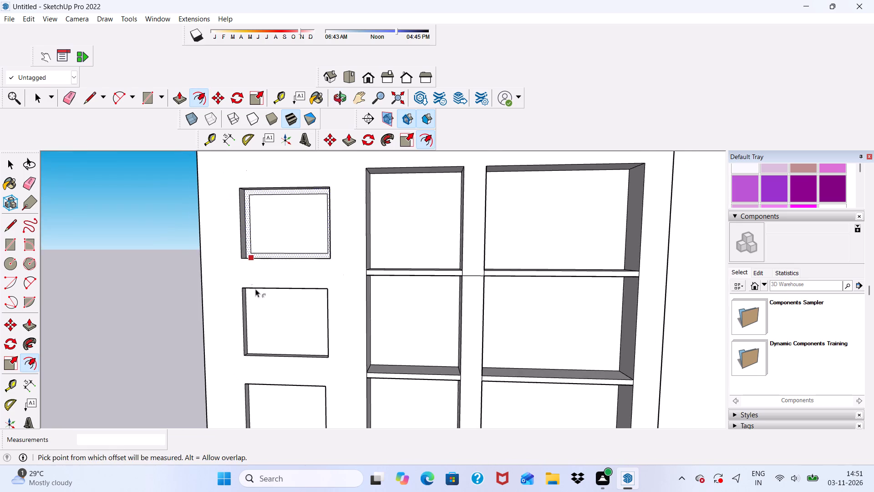
pyautogui.scroll(3, 259, 300)
pyautogui.press('space')
pyautogui.click(263, 325)
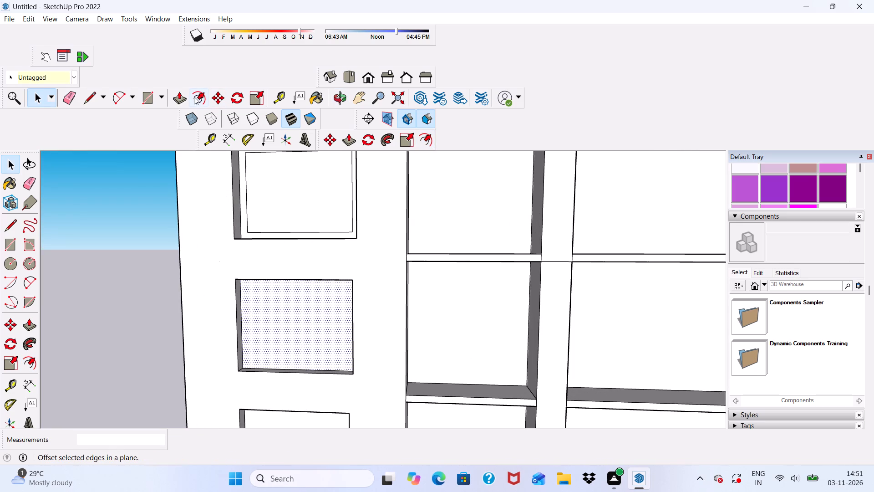
pyautogui.click(195, 96)
pyautogui.scroll(4, 264, 338)
pyautogui.click(244, 306)
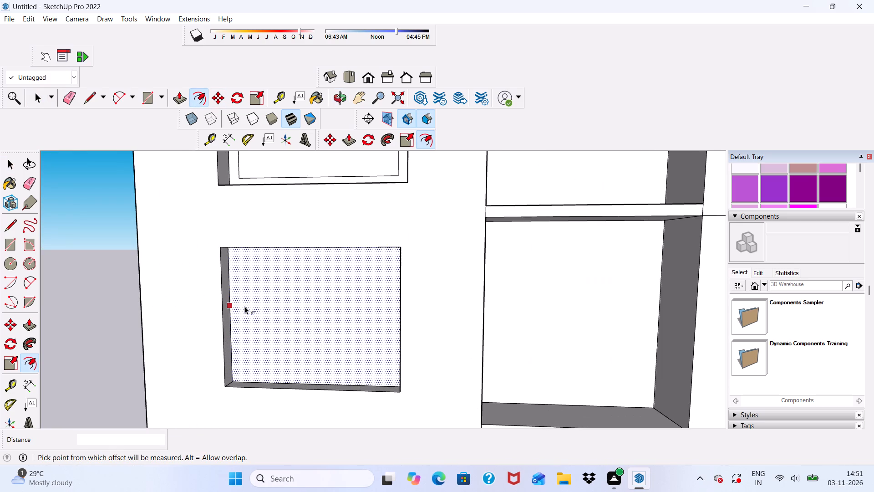
pyautogui.click(263, 306)
pyautogui.press('6')
pyautogui.hotkey('shift', '"')
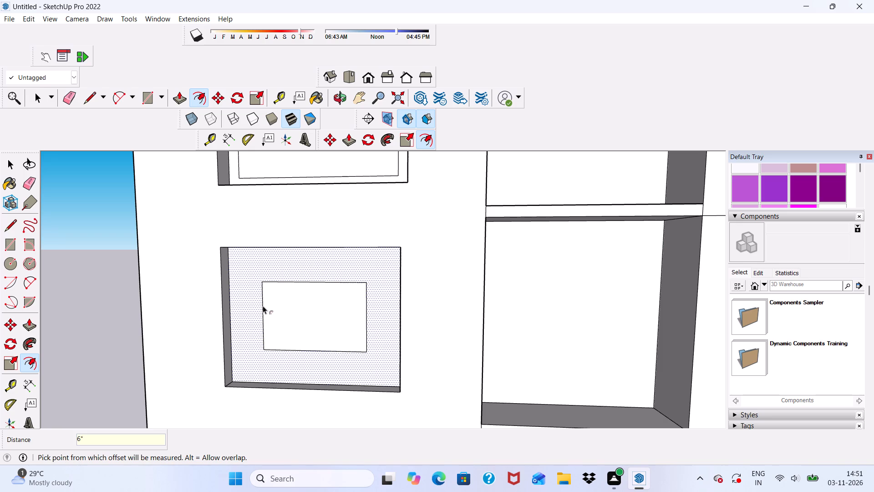
pyautogui.press('Return')
pyautogui.scroll(-6, 295, 233)
pyautogui.press('space')
# Offset the back face outline of the left wing's third outer window opening 6" inward as a window frame.
pyautogui.scroll(-2, 317, 230)
pyautogui.scroll(3, 327, 330)
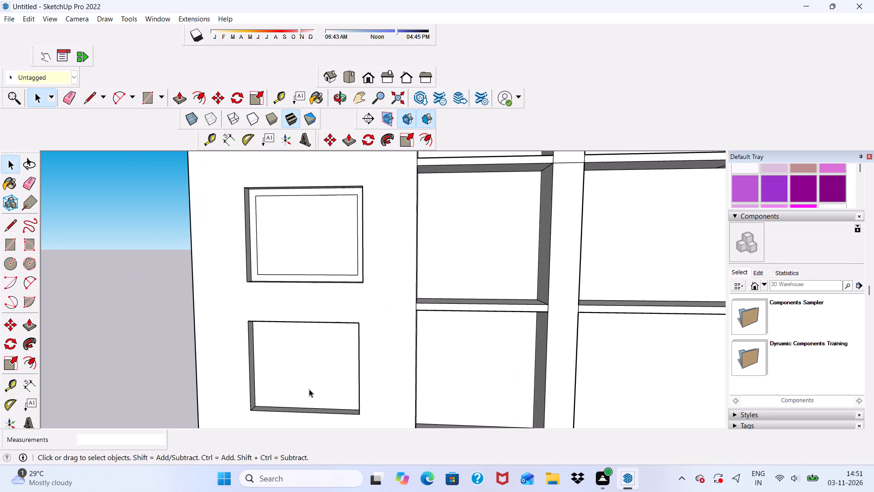
pyautogui.click(303, 390)
pyautogui.click(201, 98)
pyautogui.scroll(1, 310, 371)
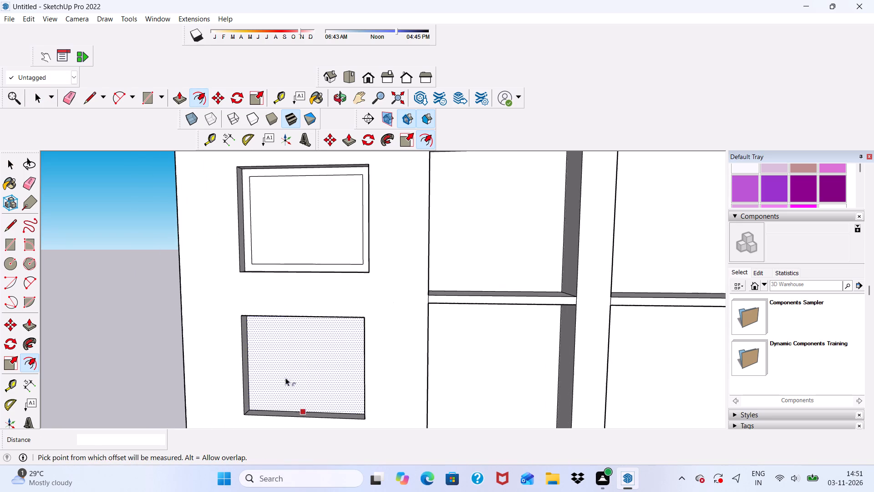
pyautogui.scroll(1, 285, 378)
pyautogui.click(252, 366)
pyautogui.press('6')
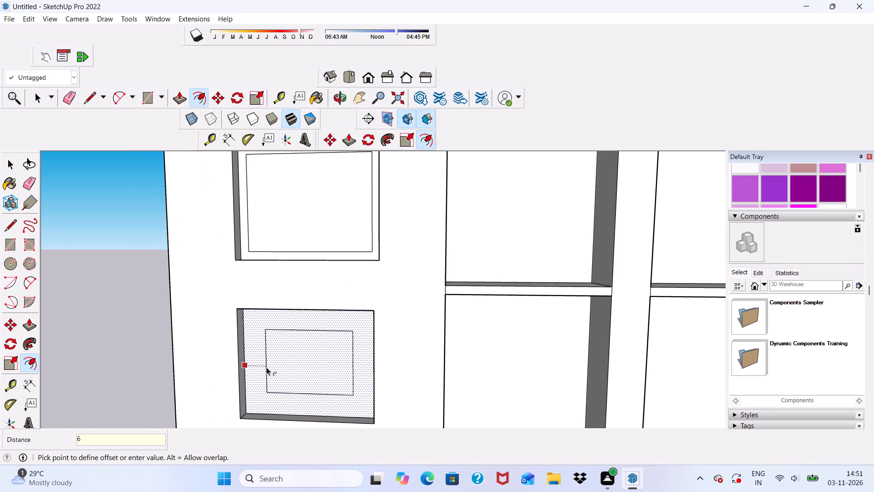
pyautogui.hotkey('shift', '"')
pyautogui.press('Return')
pyautogui.scroll(-2, 273, 326)
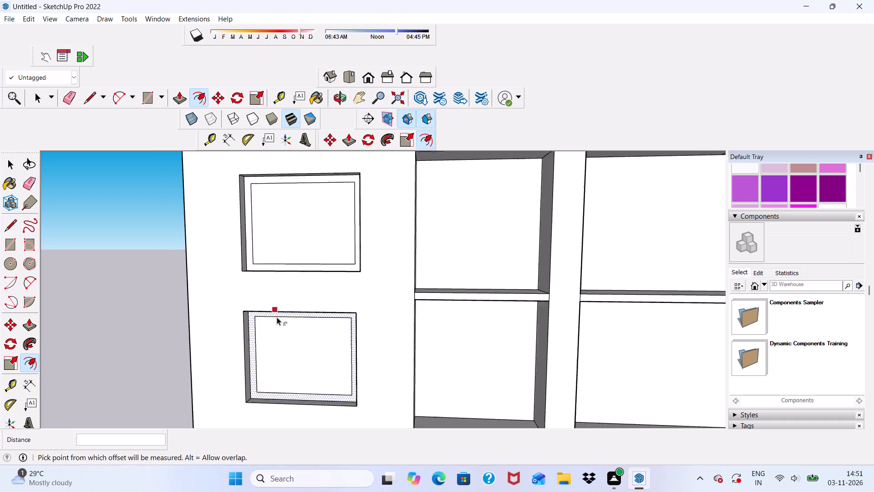
pyautogui.scroll(-3, 277, 317)
pyautogui.press('space')
# Offset the back face outline of the left wing's bottom outer window opening 6" inward as a window frame.
pyautogui.scroll(-3, 310, 261)
pyautogui.scroll(3, 299, 405)
pyautogui.click(296, 409)
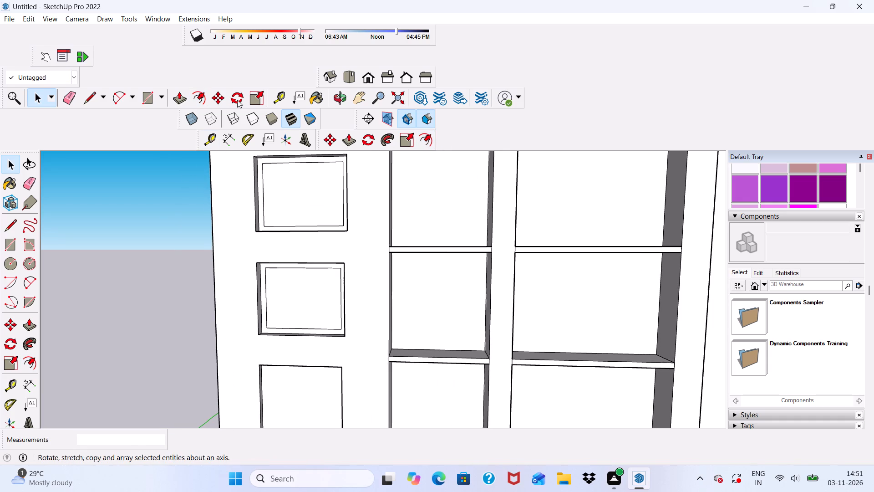
pyautogui.scroll(-3, 248, 208)
pyautogui.scroll(1, 283, 384)
pyautogui.click(283, 348)
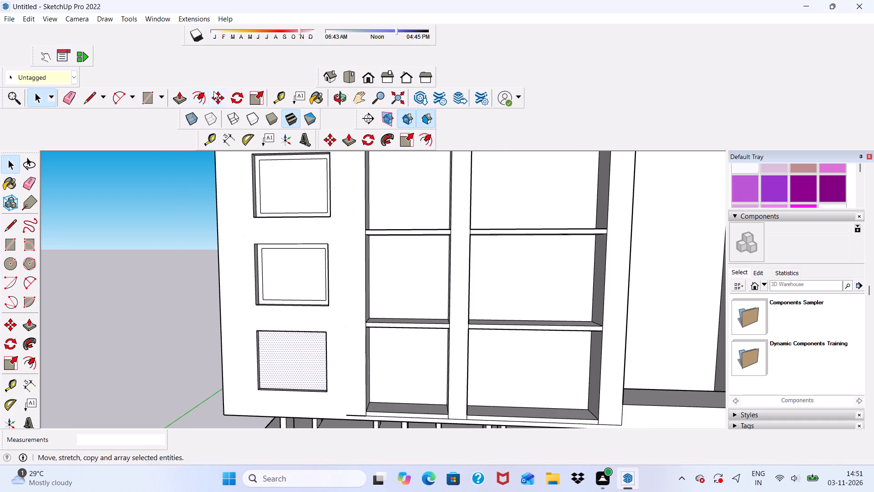
pyautogui.click(198, 92)
pyautogui.scroll(6, 281, 367)
pyautogui.scroll(3, 253, 340)
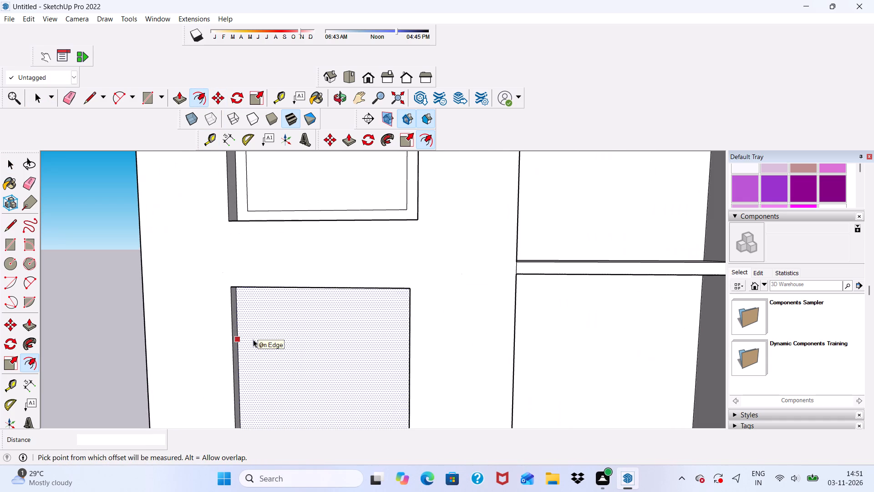
pyautogui.click(253, 339)
pyautogui.write('6"')
pyautogui.press('Return')
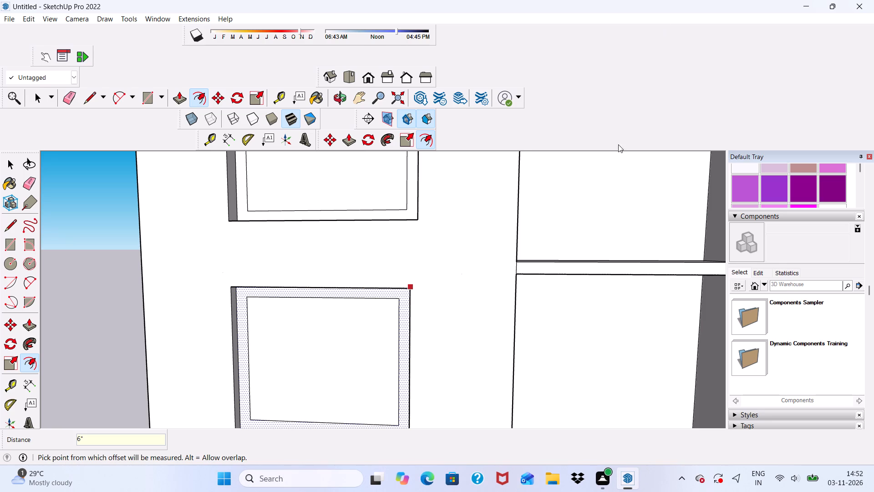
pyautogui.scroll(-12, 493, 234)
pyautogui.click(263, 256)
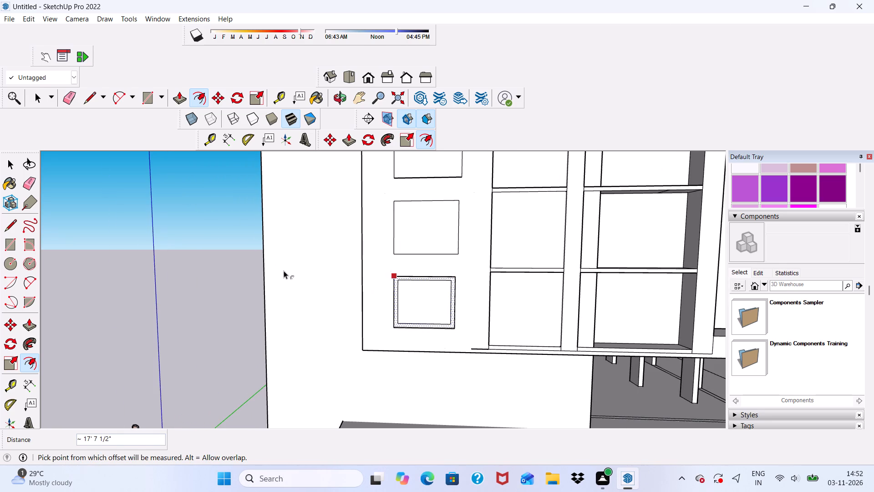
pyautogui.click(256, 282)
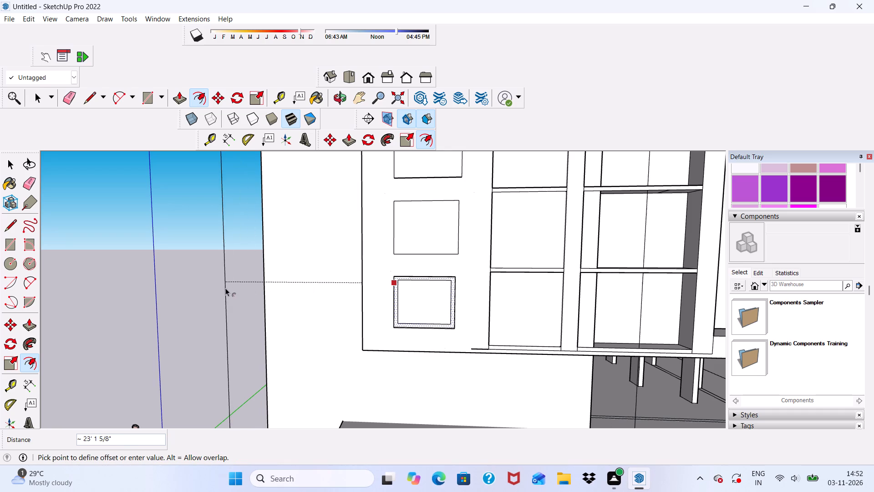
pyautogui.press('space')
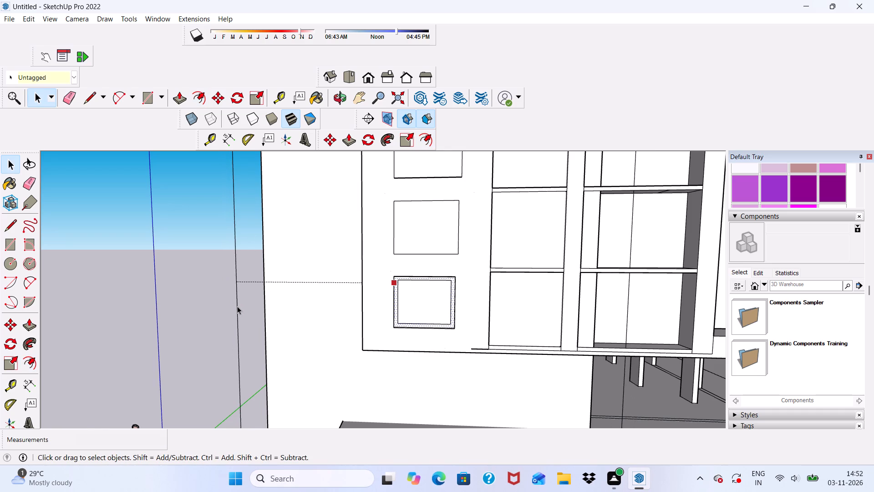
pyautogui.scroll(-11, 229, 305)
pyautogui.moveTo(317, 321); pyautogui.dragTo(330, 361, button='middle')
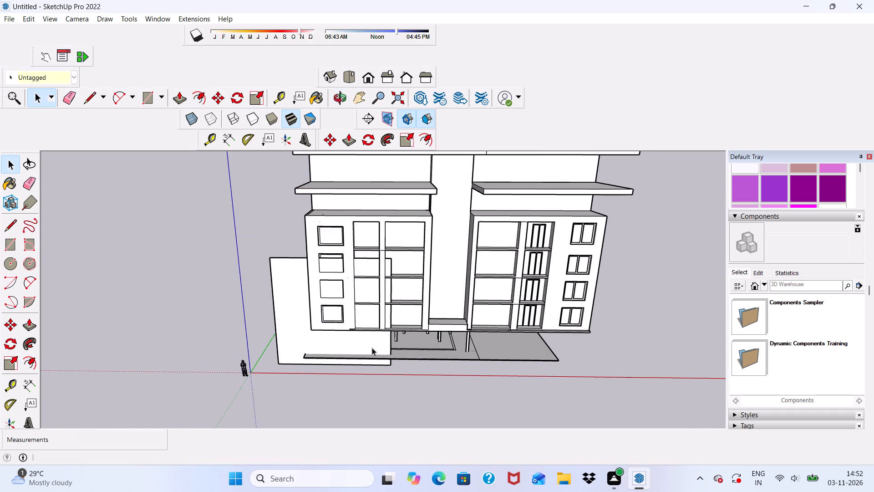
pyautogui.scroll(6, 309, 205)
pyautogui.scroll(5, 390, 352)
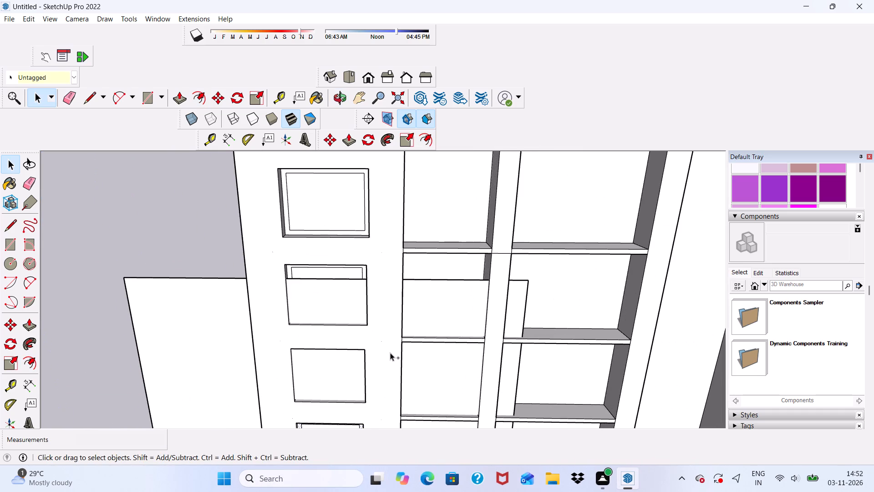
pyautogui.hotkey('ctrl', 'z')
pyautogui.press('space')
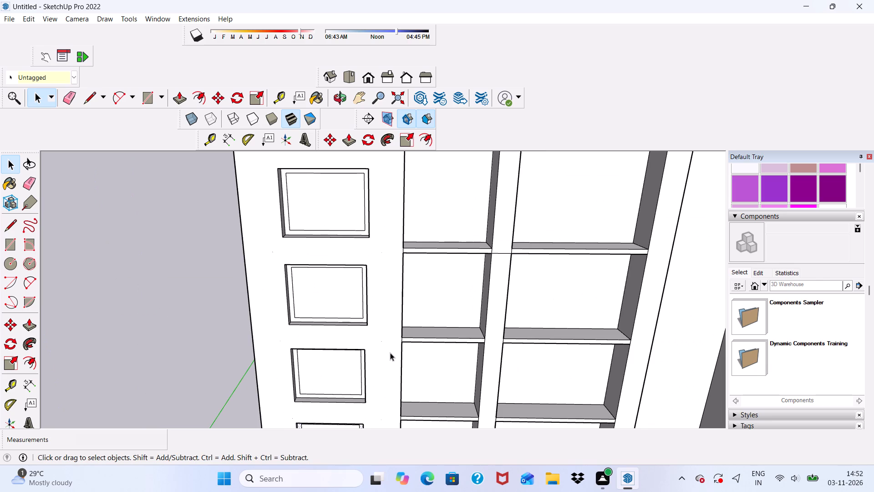
# Place a vertical Tape Measure guide down the middle of the left wing's top outer window, about 4' from the frame's inner side edge.
pyautogui.click(283, 91)
pyautogui.scroll(6, 351, 202)
pyautogui.click(370, 194)
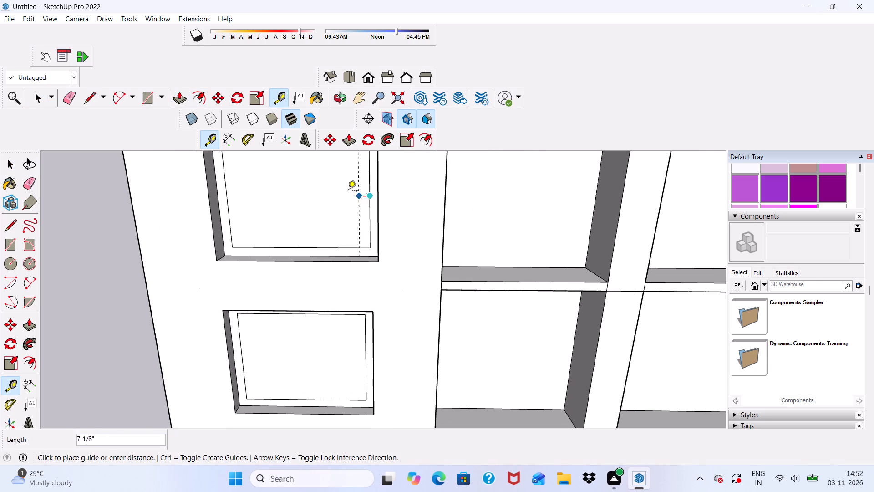
pyautogui.scroll(-11, 310, 213)
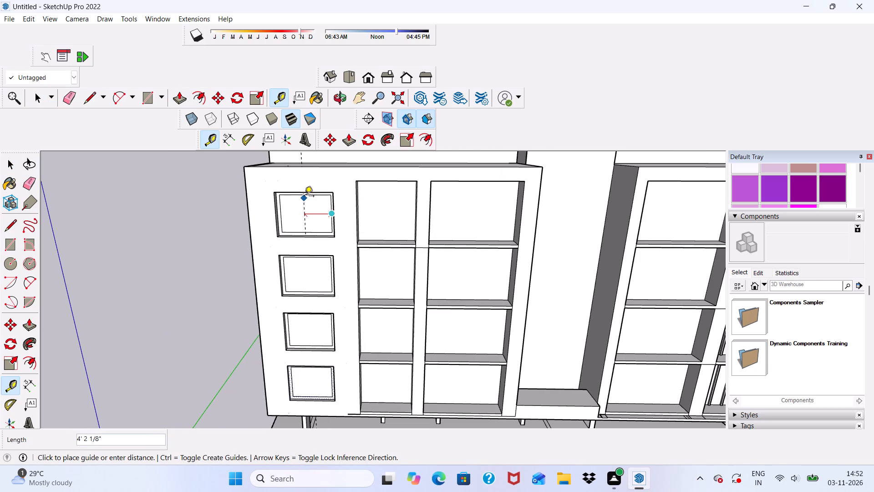
pyautogui.scroll(4, 305, 196)
pyautogui.click(306, 197)
pyautogui.scroll(6, 256, 210)
pyautogui.moveTo(327, 200); pyautogui.dragTo(301, 200, button='middle')
pyautogui.scroll(3, 324, 207)
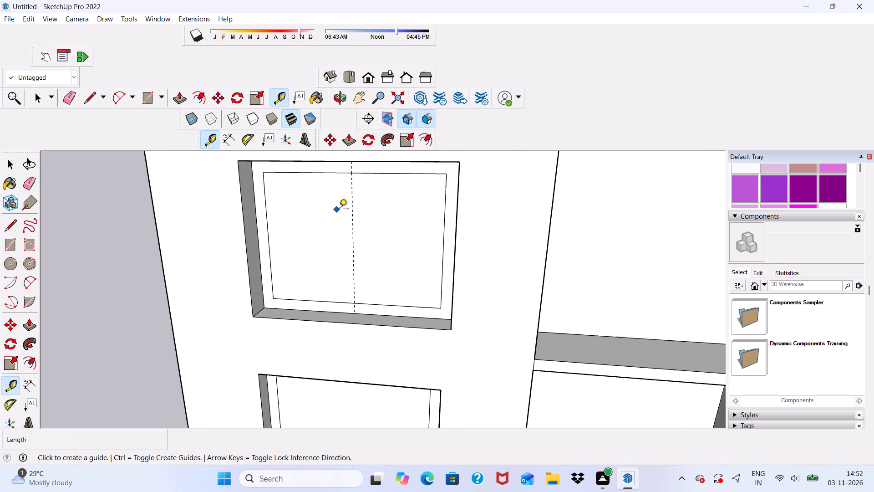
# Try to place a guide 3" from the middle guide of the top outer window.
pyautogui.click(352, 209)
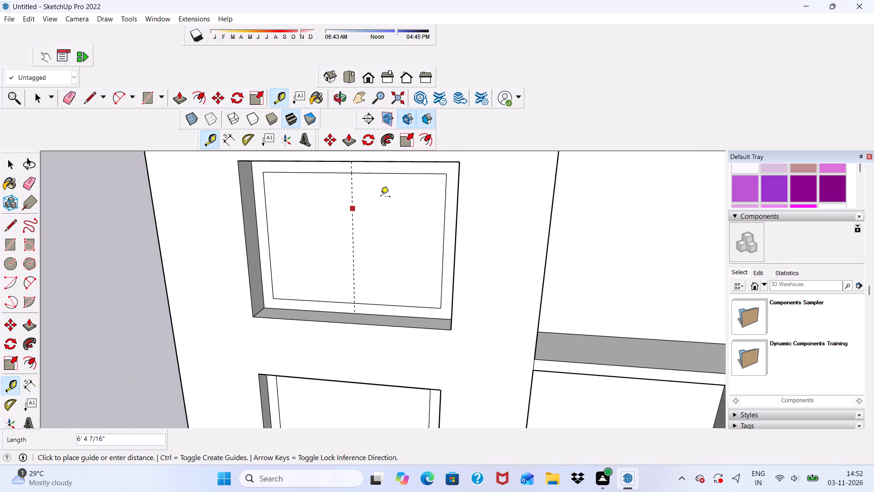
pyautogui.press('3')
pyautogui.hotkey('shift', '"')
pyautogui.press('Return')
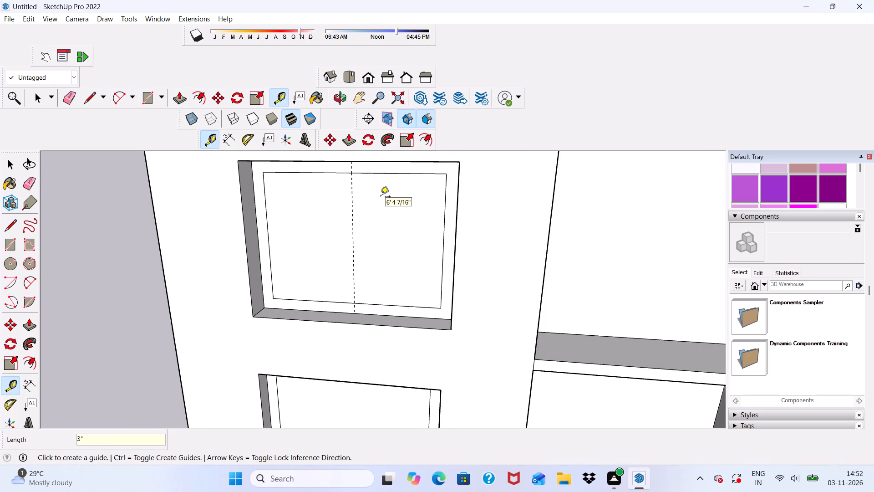
# Place a second vertical guide 6" from the middle guide in the top outer window to mark the mullion width.
pyautogui.scroll(3, 356, 227)
pyautogui.click(351, 219)
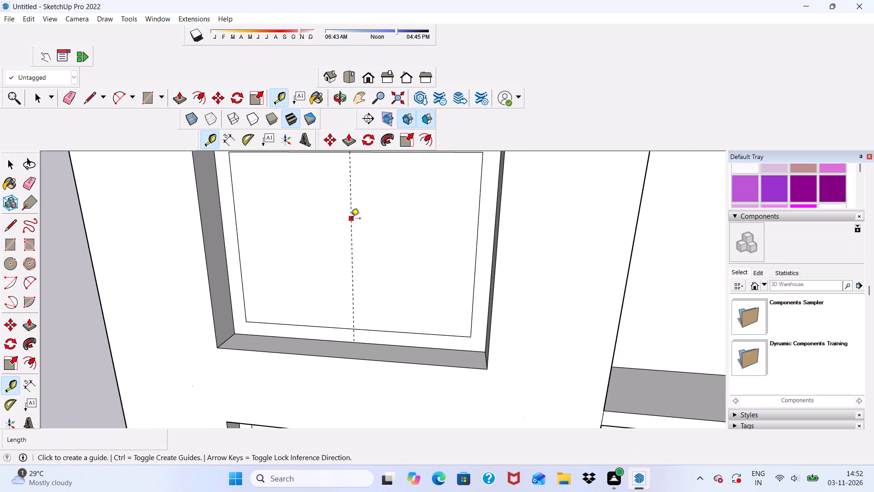
pyautogui.write('6"')
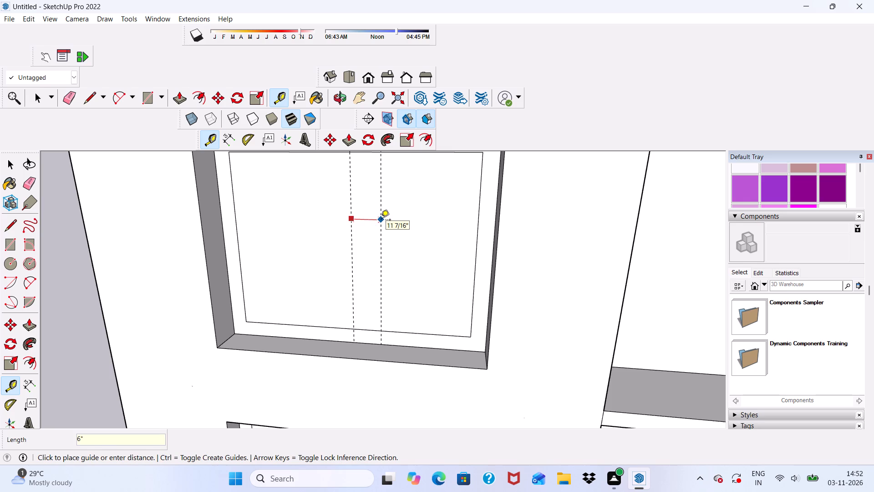
pyautogui.press('Return')
# Draw a vertical line about 6' 9" long along the middle guide of the top outer window, spanning the back face's full height.
pyautogui.scroll(-5, 361, 198)
pyautogui.scroll(-7, 391, 261)
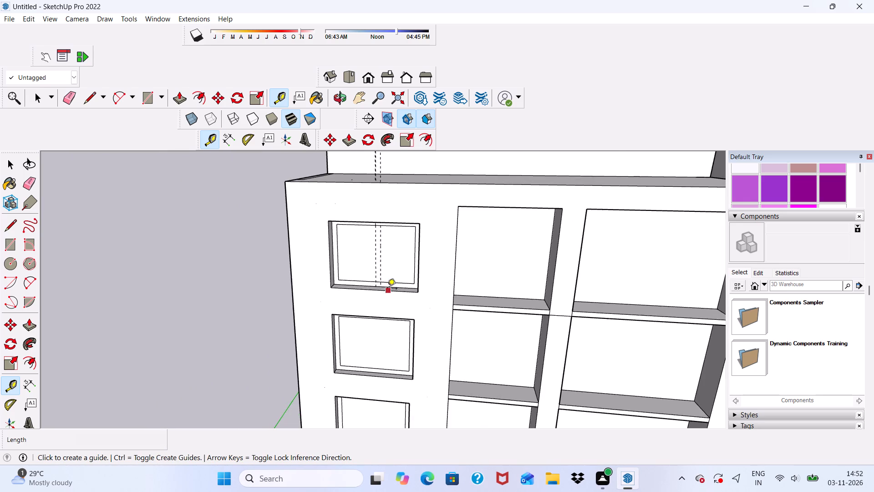
pyautogui.moveTo(387, 289); pyautogui.dragTo(368, 204, button='middle')
pyautogui.scroll(1, 376, 207)
pyautogui.scroll(-6, 371, 214)
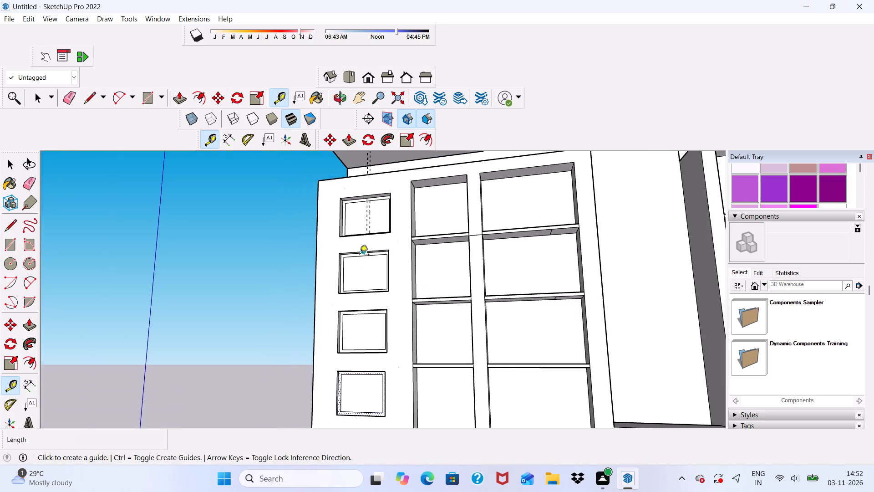
pyautogui.moveTo(359, 273); pyautogui.dragTo(432, 379, button='middle')
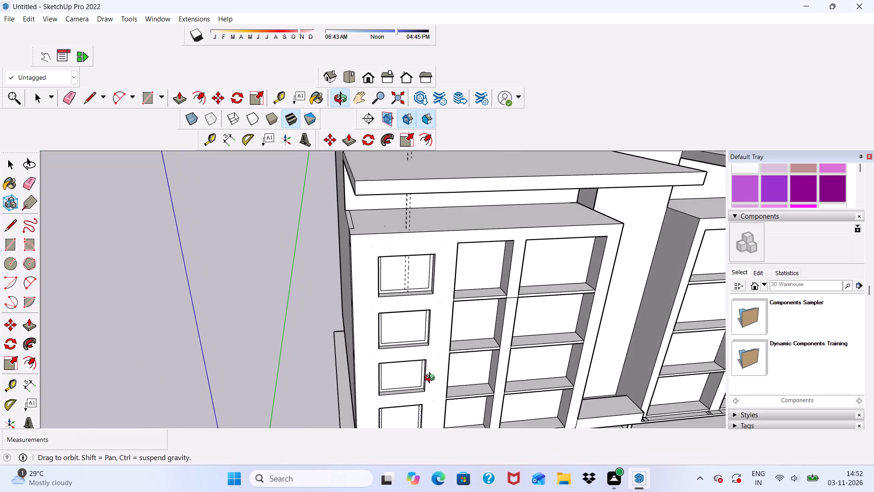
pyautogui.moveTo(432, 379); pyautogui.dragTo(430, 375, button='middle')
pyautogui.moveTo(429, 369); pyautogui.dragTo(426, 341, button='middle')
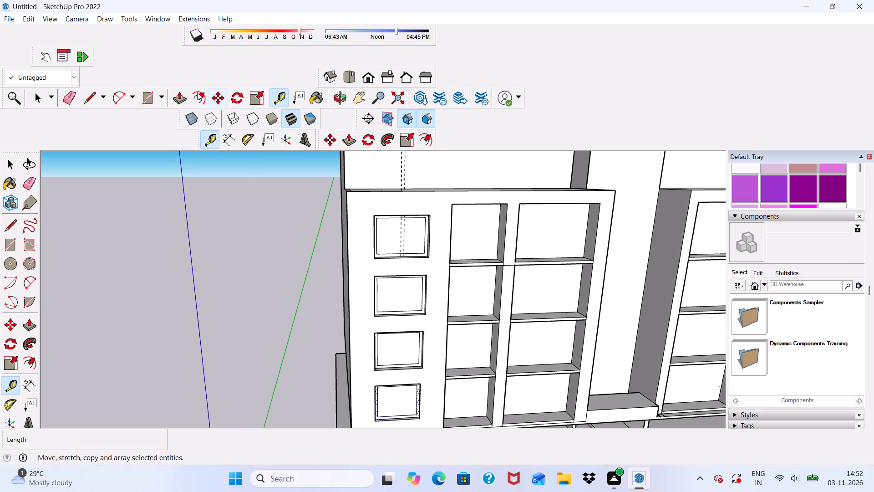
pyautogui.moveTo(87, 98); pyautogui.dragTo(94, 99)
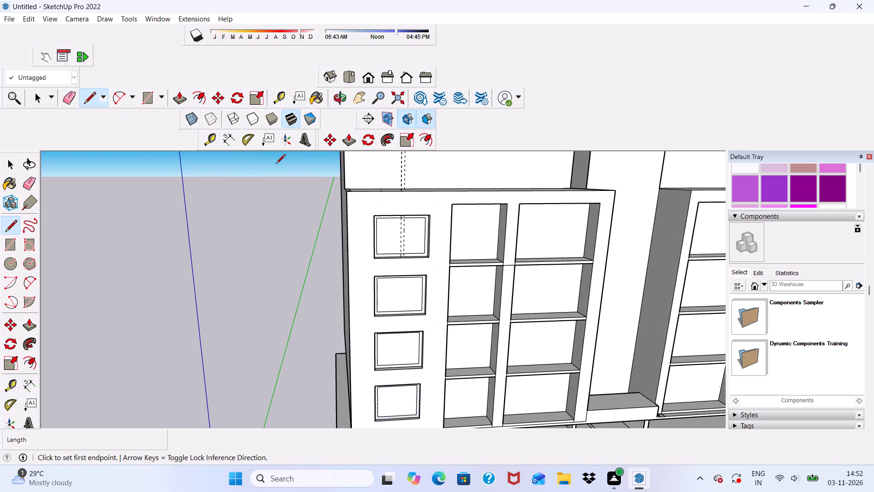
pyautogui.scroll(5, 401, 236)
pyautogui.scroll(6, 400, 194)
pyautogui.moveTo(401, 213); pyautogui.dragTo(399, 182, button='middle')
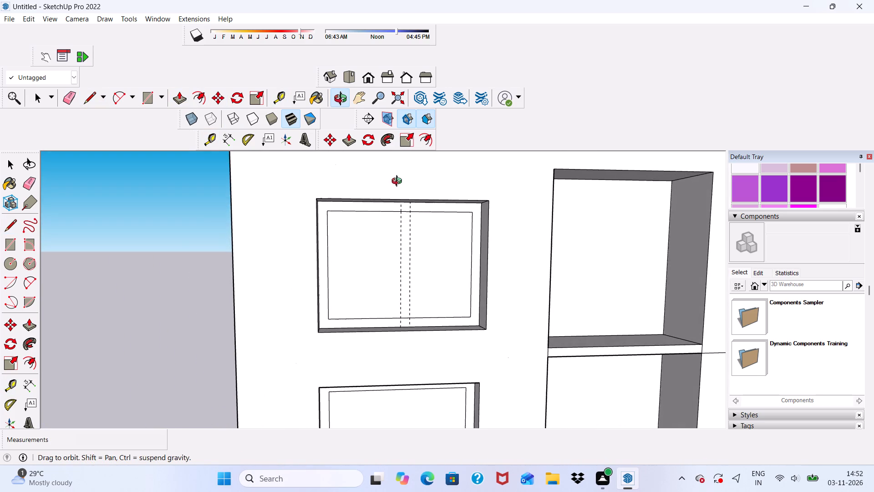
pyautogui.moveTo(399, 182); pyautogui.dragTo(399, 186, button='middle')
pyautogui.scroll(5, 400, 204)
pyautogui.moveTo(378, 247); pyautogui.dragTo(465, 226, button='middle')
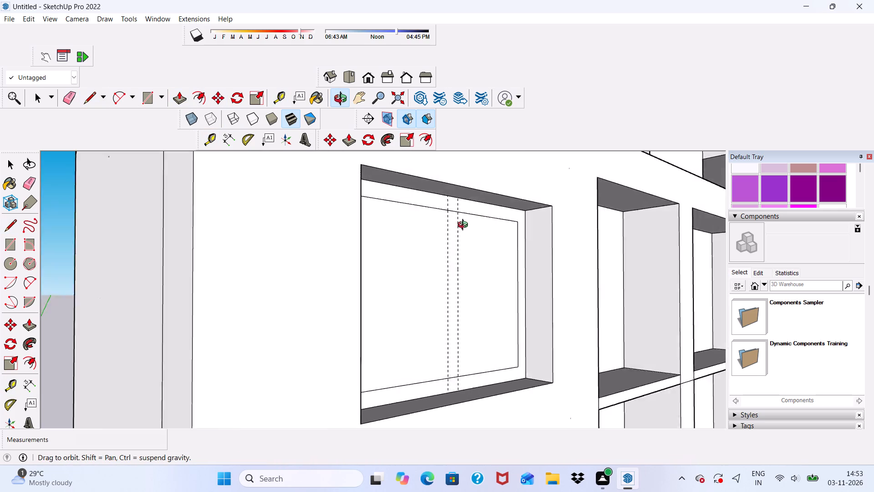
pyautogui.moveTo(465, 226); pyautogui.dragTo(419, 259, button='middle')
pyautogui.scroll(5, 417, 219)
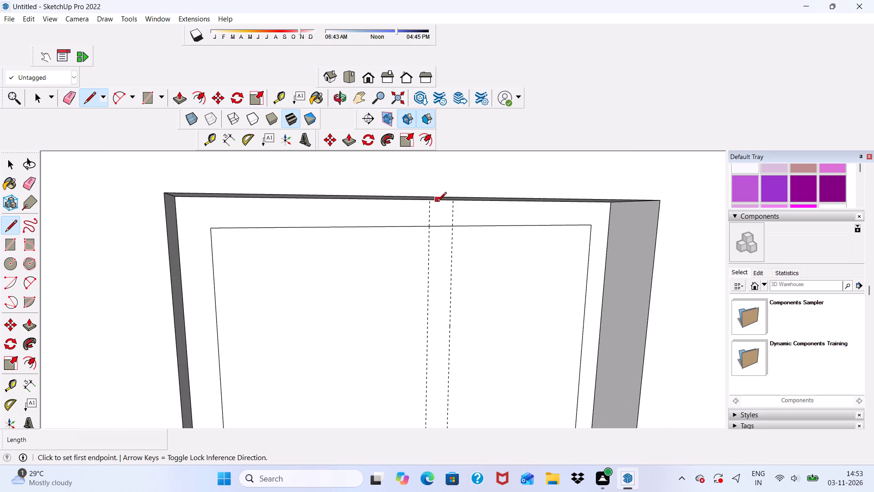
pyautogui.scroll(1, 438, 201)
pyautogui.moveTo(438, 210); pyautogui.dragTo(424, 179, button='middle')
pyautogui.scroll(1, 424, 202)
pyautogui.click(429, 206)
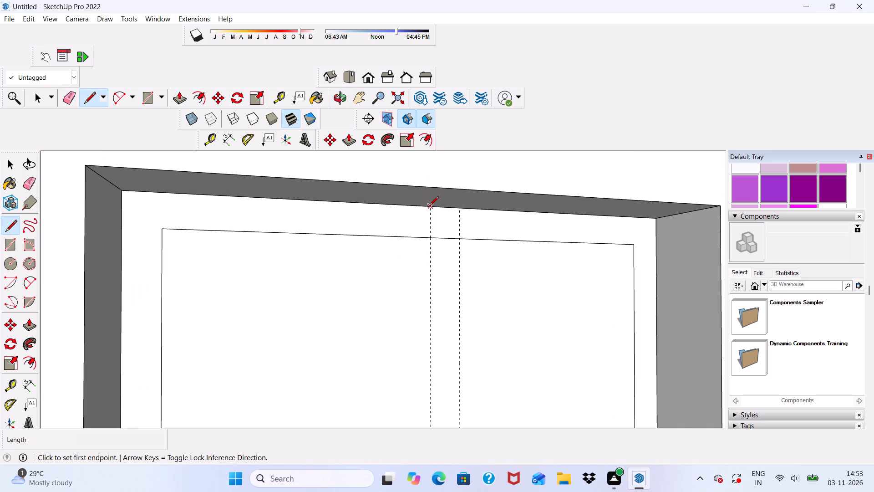
pyautogui.scroll(-4, 430, 205)
pyautogui.scroll(-8, 434, 164)
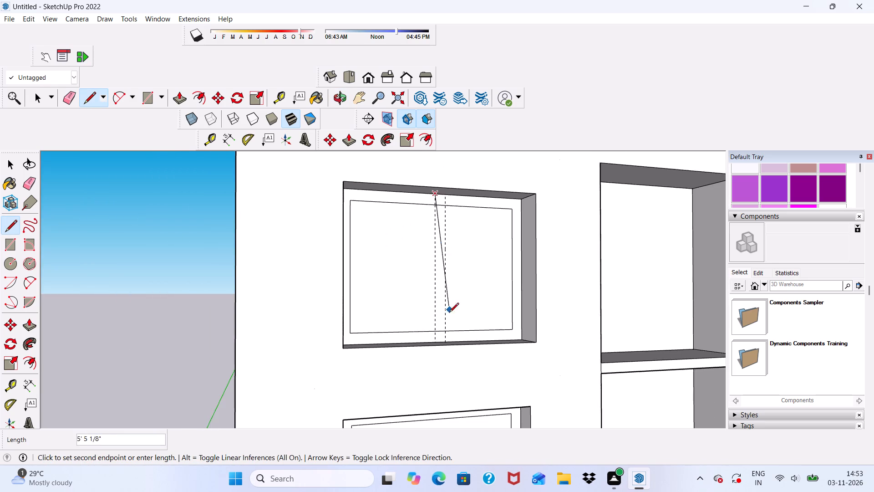
pyautogui.scroll(5, 441, 333)
pyautogui.click(432, 345)
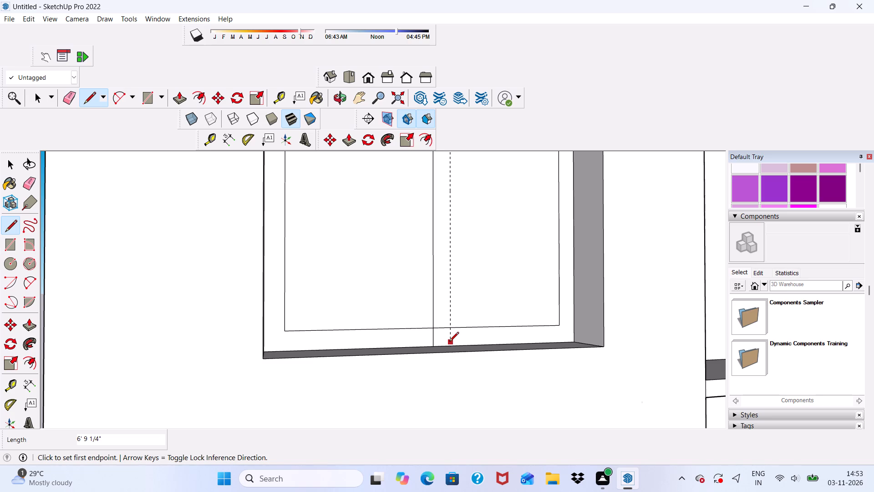
# Draw a matching full-height vertical line along the second guide of the top outer window to complete the mullion outline.
pyautogui.click(449, 342)
pyautogui.scroll(-9, 443, 268)
pyautogui.scroll(5, 451, 195)
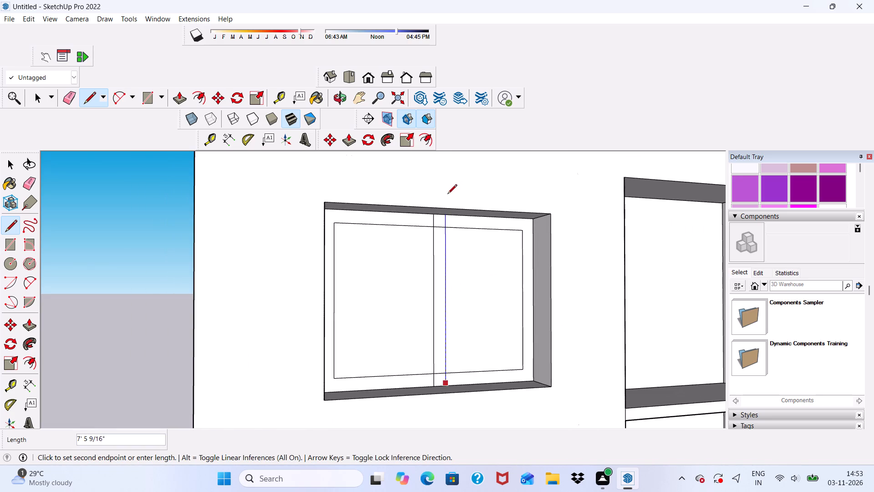
pyautogui.scroll(5, 445, 213)
pyautogui.click(443, 214)
# Place a vertical Tape Measure guide about 3' 11" from the frame's inner side edge in the second outer window from the top.
pyautogui.scroll(-16, 422, 220)
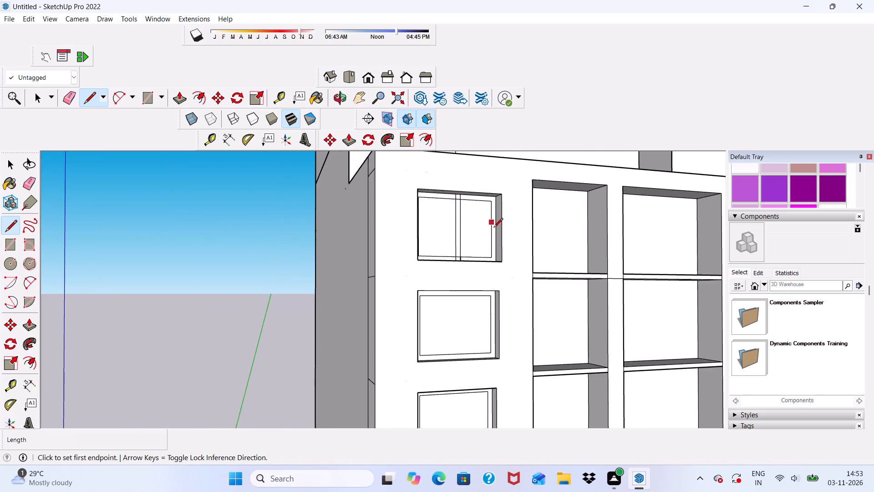
pyautogui.moveTo(487, 246); pyautogui.dragTo(457, 241, button='middle')
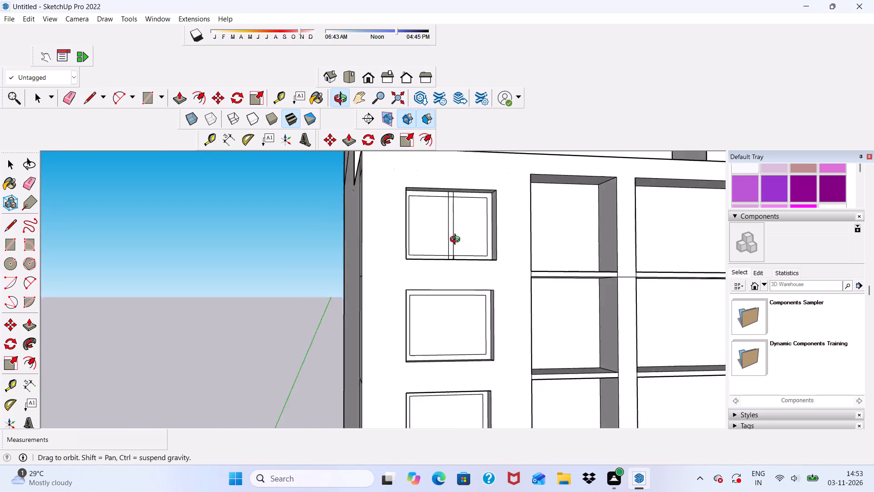
pyautogui.moveTo(457, 241); pyautogui.dragTo(422, 247, button='middle')
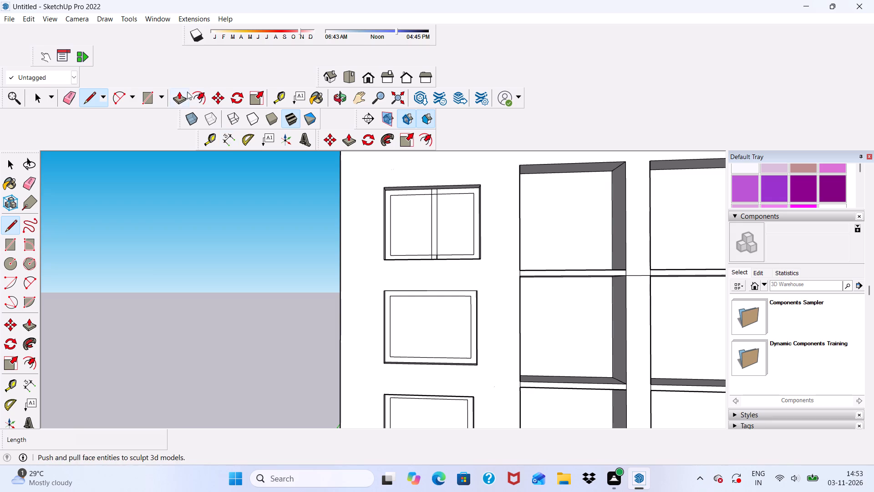
pyautogui.click(278, 93)
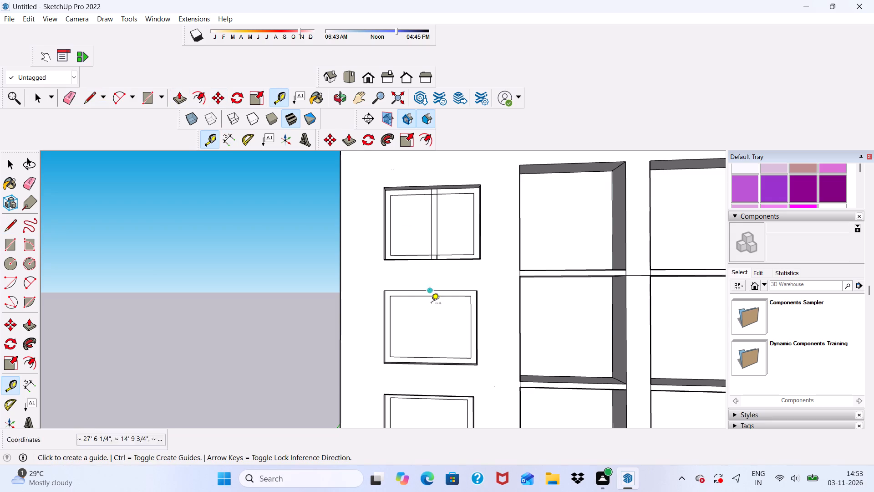
pyautogui.scroll(5, 427, 338)
pyautogui.click(380, 310)
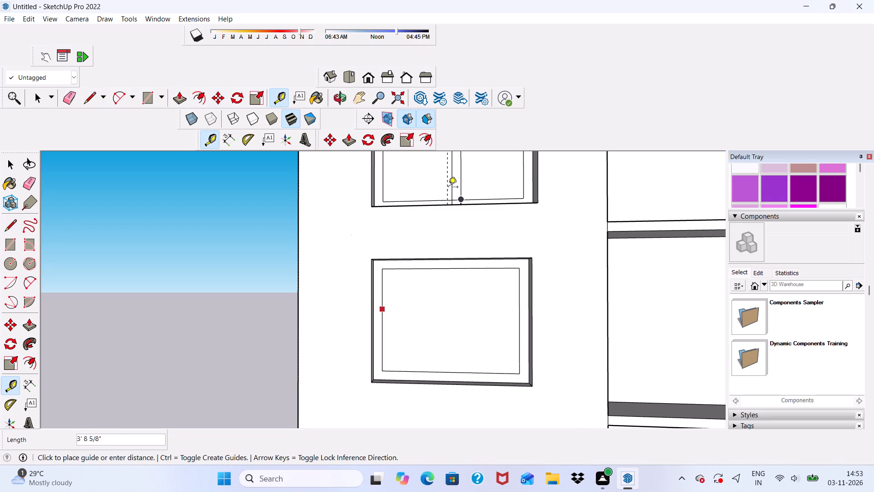
pyautogui.scroll(4, 458, 276)
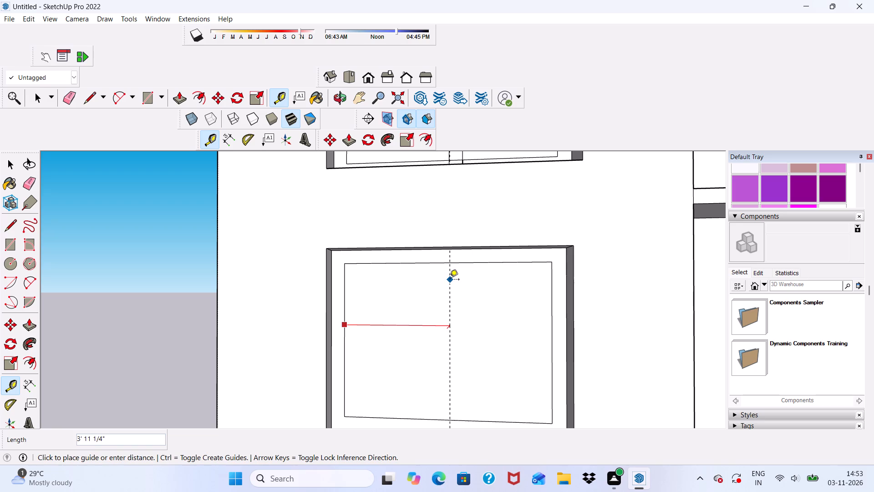
pyautogui.click(450, 280)
# Place another vertical guide about 5 3/4" from the first one, in line with the top window's second mullion line.
pyautogui.click(450, 280)
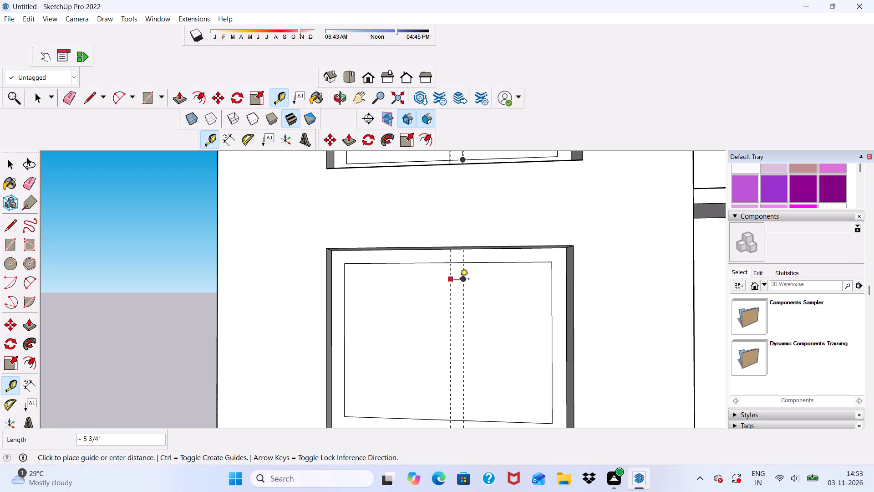
pyautogui.scroll(1, 466, 270)
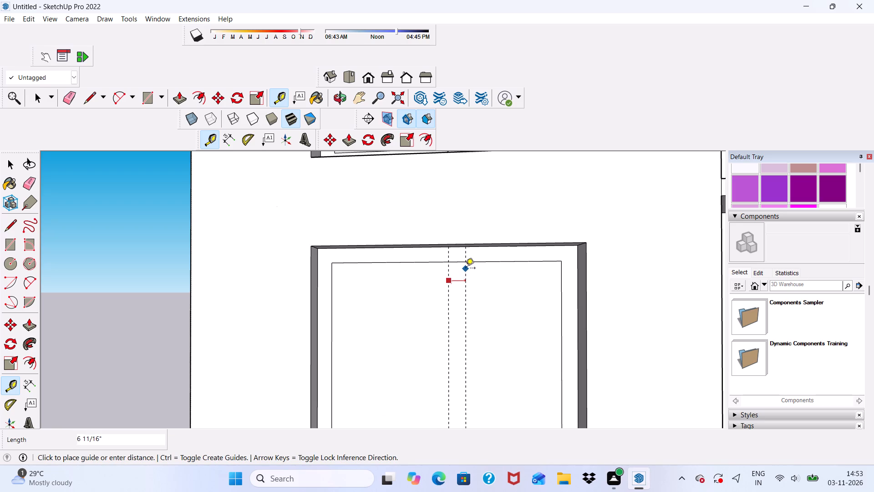
pyautogui.scroll(-5, 461, 272)
pyautogui.scroll(1, 457, 277)
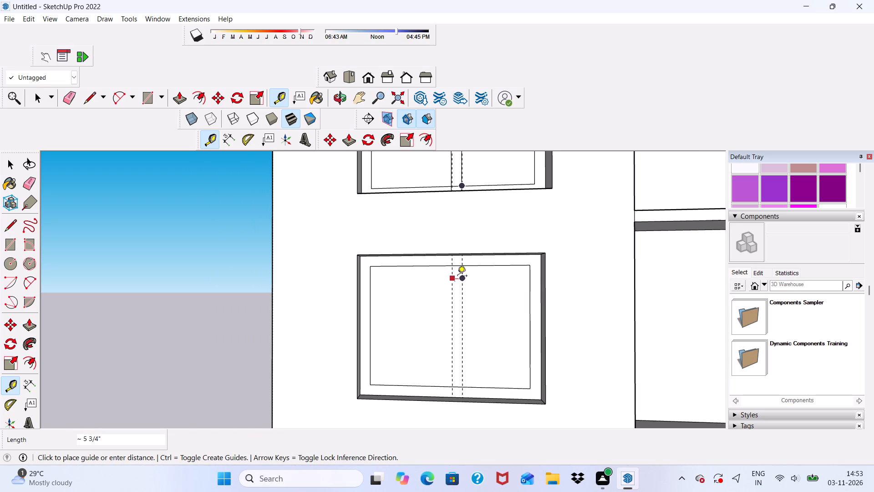
pyautogui.click(459, 277)
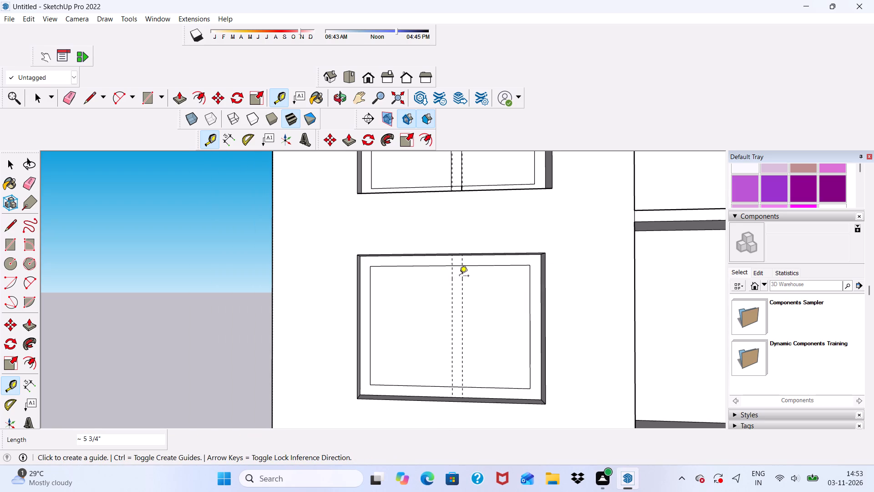
# Examine how the mullion guides line up across the left wing's stacked outer windows.
pyautogui.scroll(-11, 437, 235)
pyautogui.scroll(1, 459, 264)
pyautogui.scroll(-6, 452, 253)
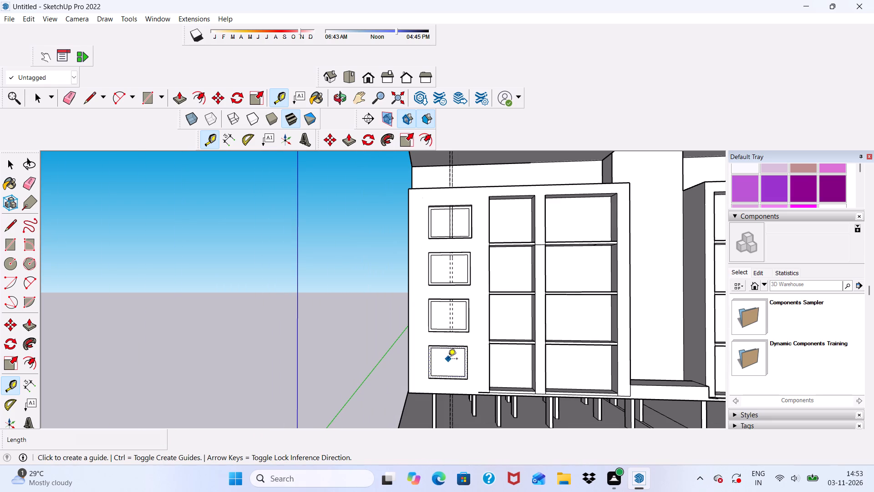
pyautogui.moveTo(448, 359); pyautogui.dragTo(400, 302, button='middle')
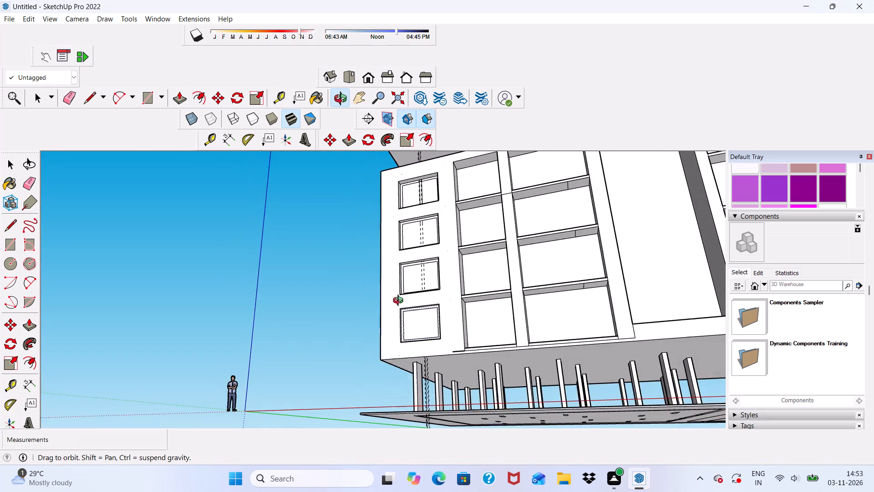
pyautogui.moveTo(400, 302); pyautogui.dragTo(491, 388, button='middle')
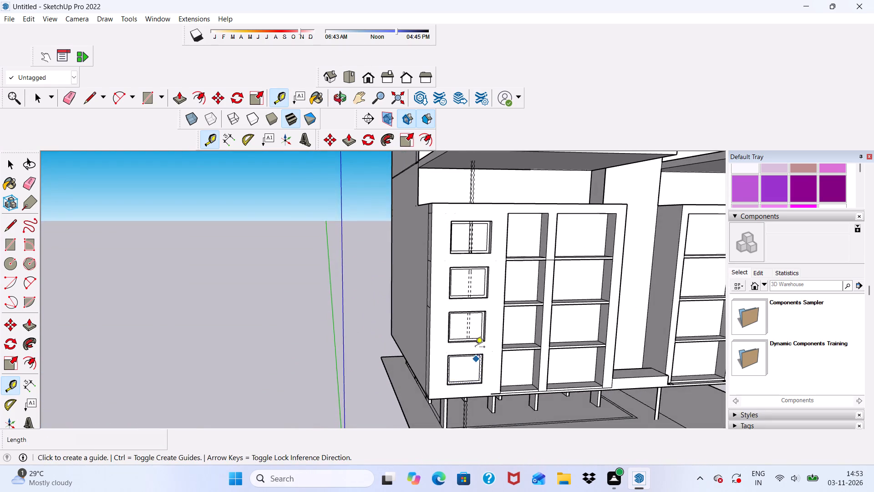
pyautogui.scroll(6, 473, 262)
pyautogui.scroll(11, 458, 219)
pyautogui.scroll(-4, 485, 229)
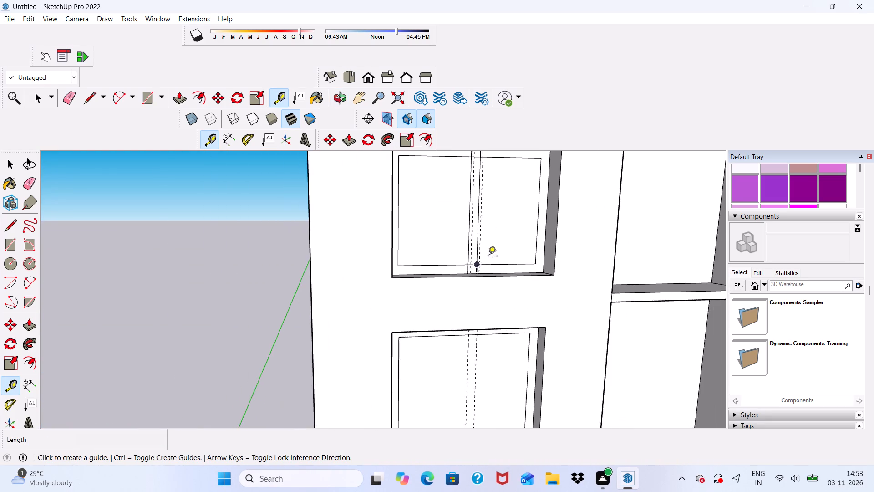
pyautogui.moveTo(483, 262); pyautogui.dragTo(302, 235, button='middle')
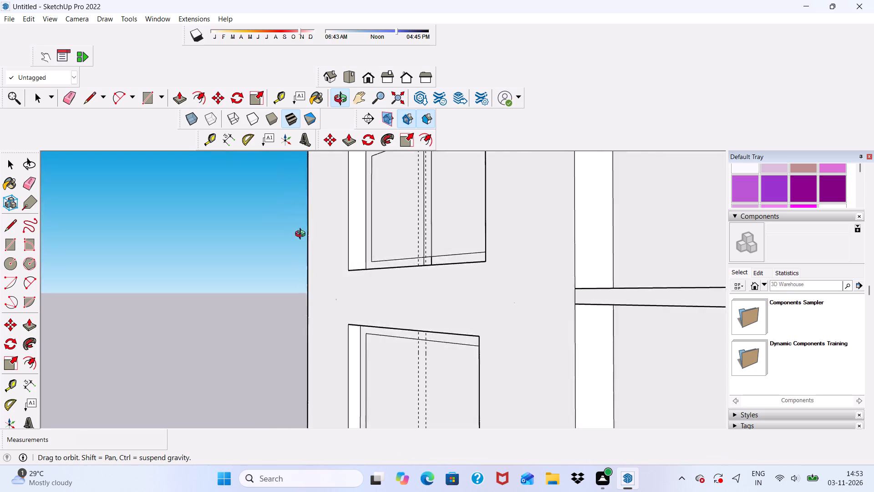
pyautogui.moveTo(302, 235); pyautogui.dragTo(481, 275, button='middle')
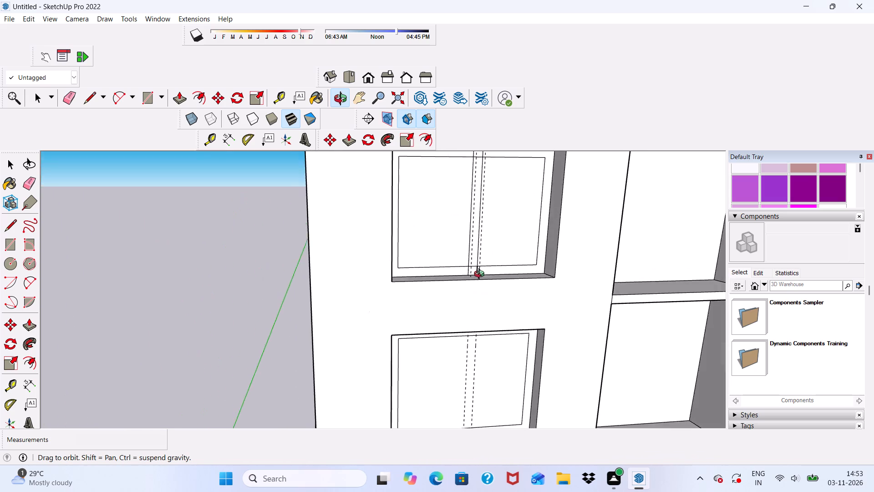
pyautogui.moveTo(481, 275); pyautogui.dragTo(508, 291, button='middle')
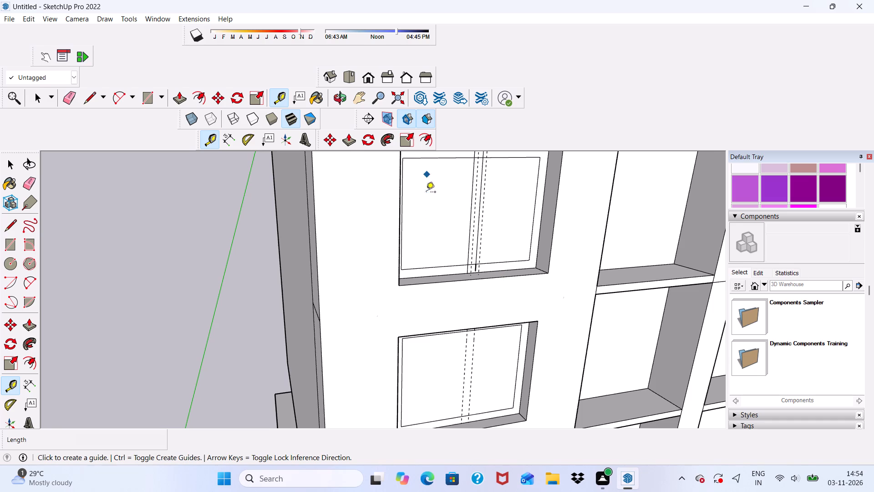
# Draw a vertical line about 6' 3 1/4" along the second guide in the second outer window, from the frame's inner top edge to the opening's bottom.
pyautogui.scroll(-3, 451, 221)
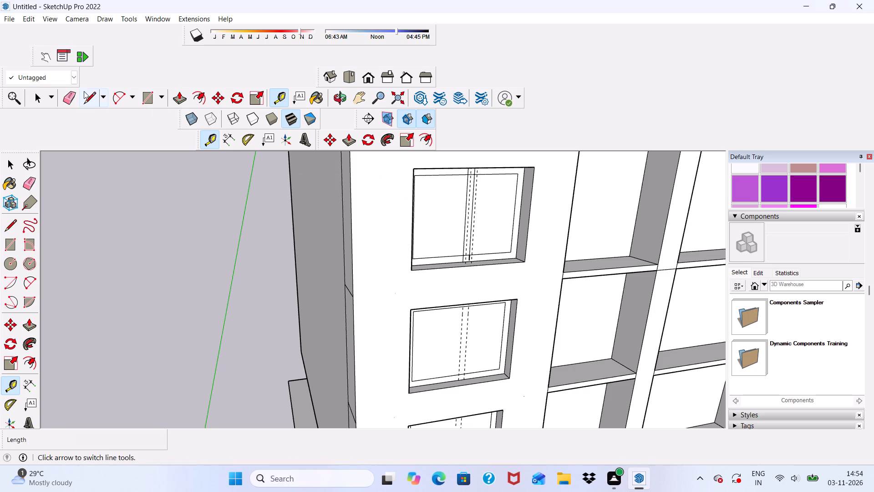
pyautogui.click(87, 95)
pyautogui.moveTo(406, 197); pyautogui.dragTo(301, 177, button='middle')
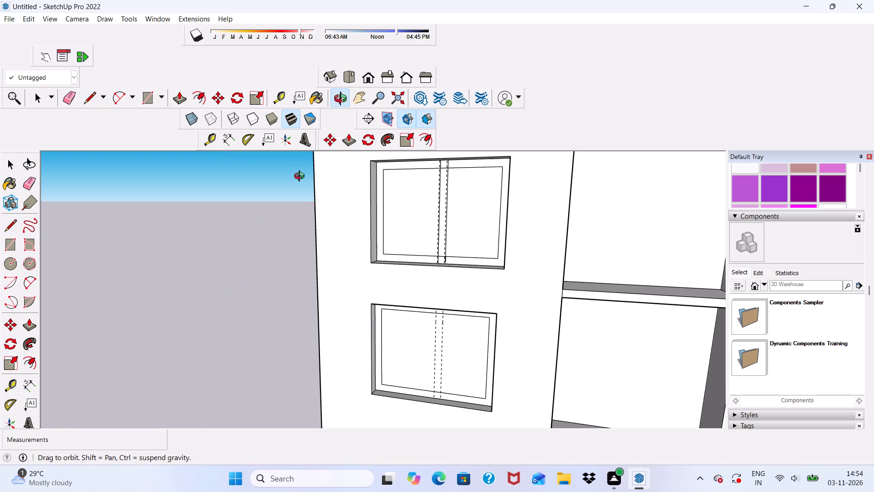
pyautogui.moveTo(301, 177); pyautogui.dragTo(302, 179, button='middle')
pyautogui.moveTo(455, 254); pyautogui.dragTo(470, 190, button='middle')
pyautogui.scroll(5, 460, 333)
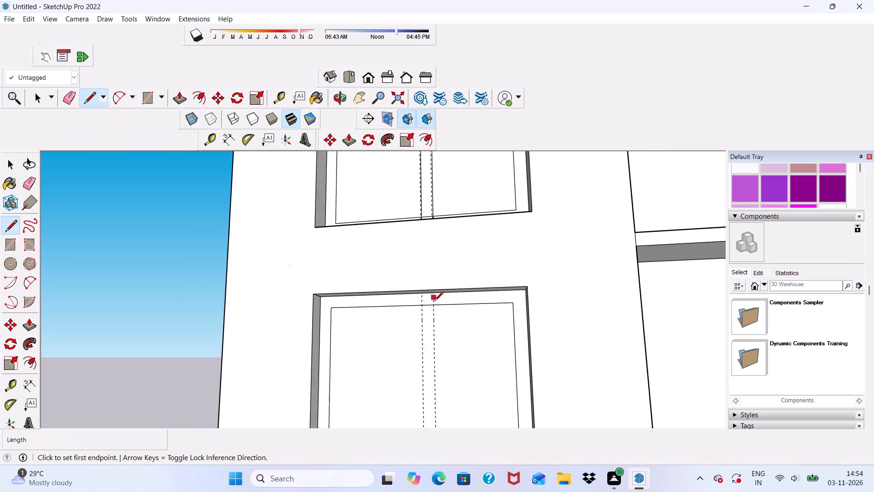
pyautogui.scroll(8, 439, 306)
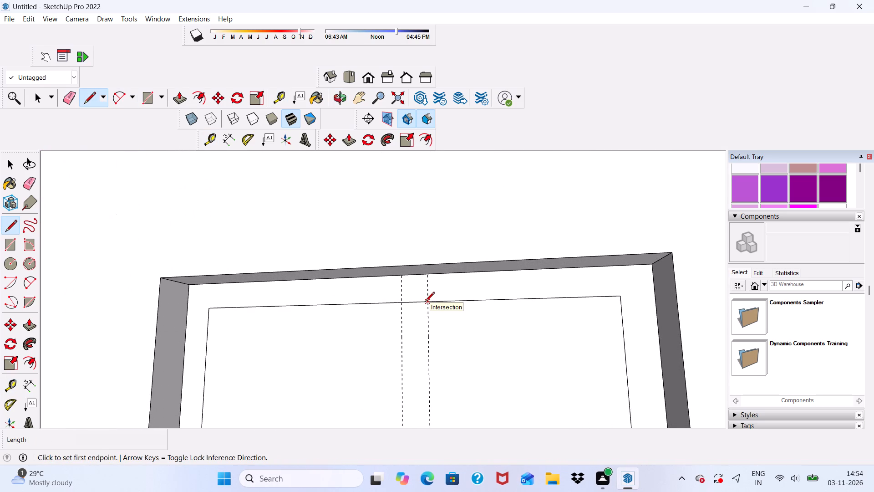
pyautogui.click(425, 302)
pyautogui.scroll(-4, 429, 312)
pyautogui.scroll(-3, 442, 243)
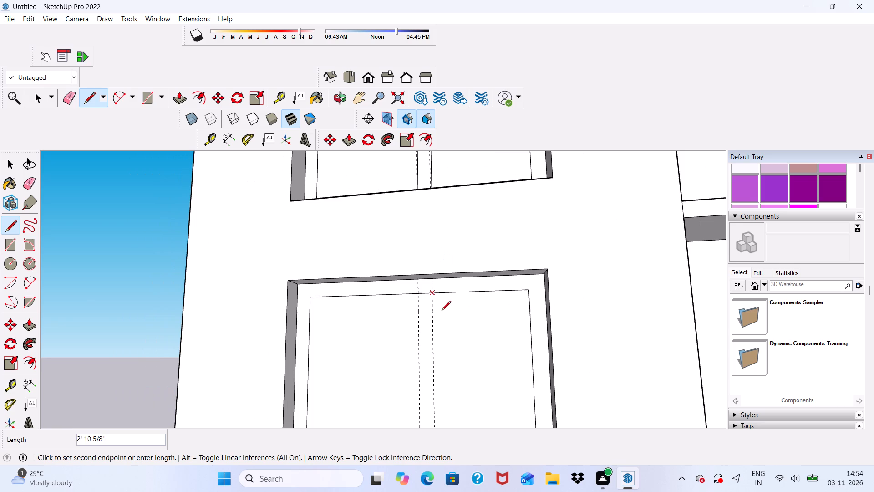
pyautogui.scroll(-2, 442, 316)
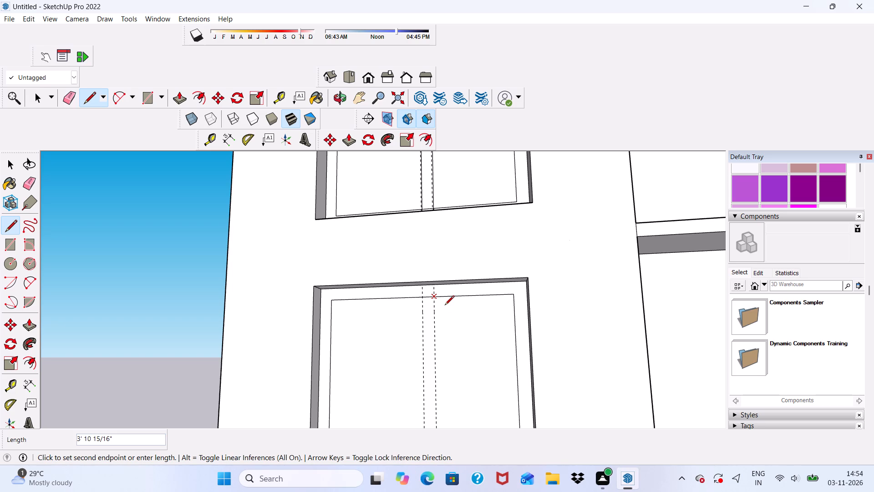
pyautogui.scroll(-4, 389, 231)
pyautogui.scroll(4, 422, 379)
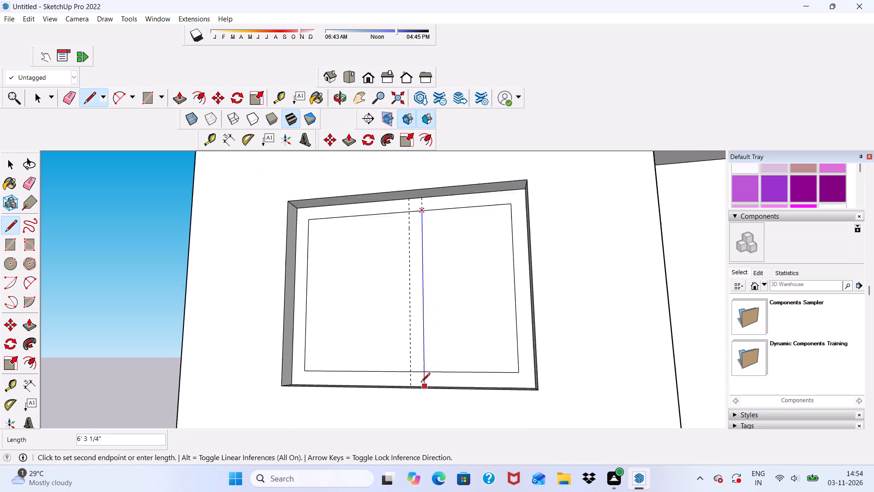
pyautogui.scroll(9, 421, 383)
pyautogui.scroll(-1, 425, 384)
pyautogui.moveTo(425, 384); pyautogui.dragTo(422, 410, button='middle')
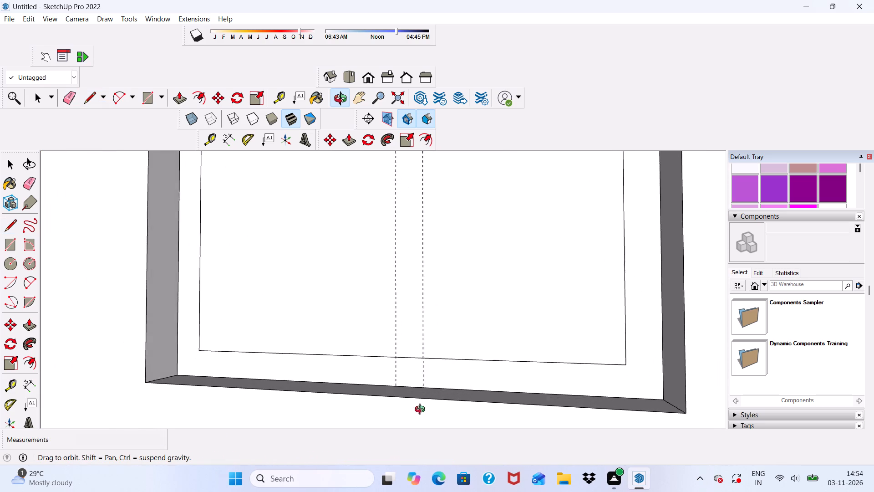
pyautogui.moveTo(422, 410); pyautogui.dragTo(424, 428, button='middle')
pyautogui.scroll(6, 423, 391)
pyautogui.click(422, 380)
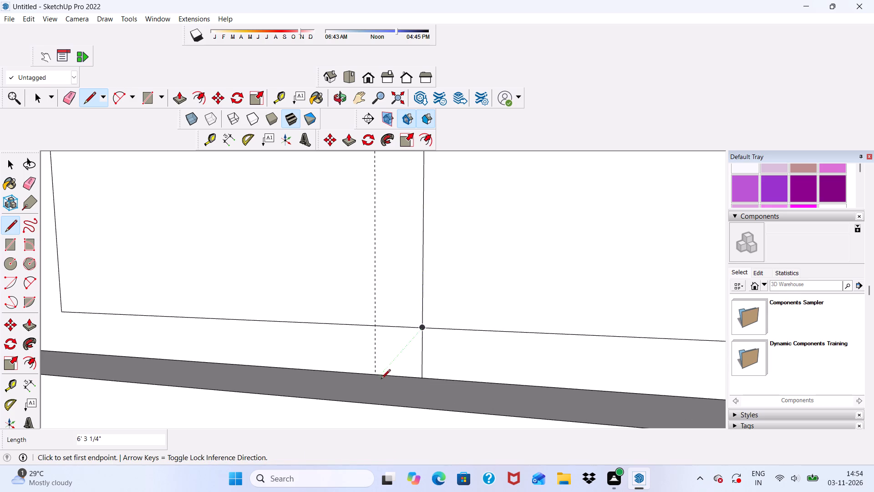
# Draw a matching vertical line about 6' 3 1/4" along the second outer window's other guide, from the opening's bottom to the frame's inner top edge.
pyautogui.click(374, 376)
pyautogui.scroll(-10, 375, 379)
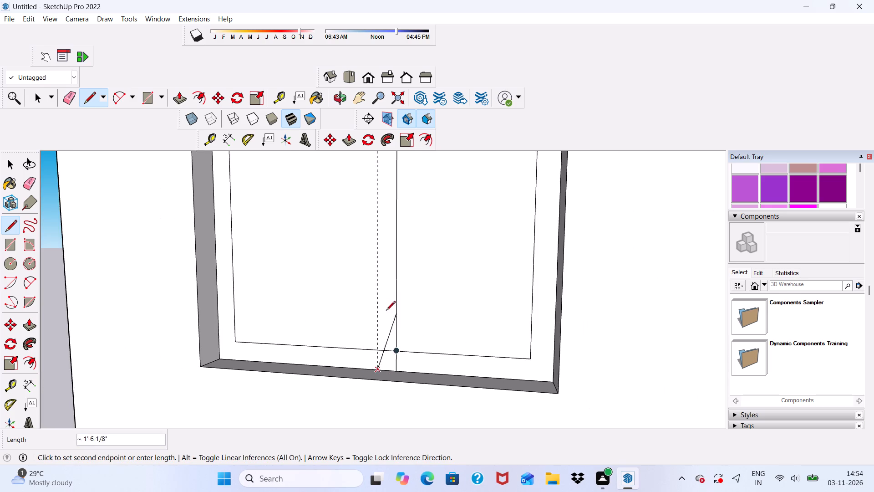
pyautogui.scroll(-4, 383, 315)
pyautogui.scroll(6, 374, 190)
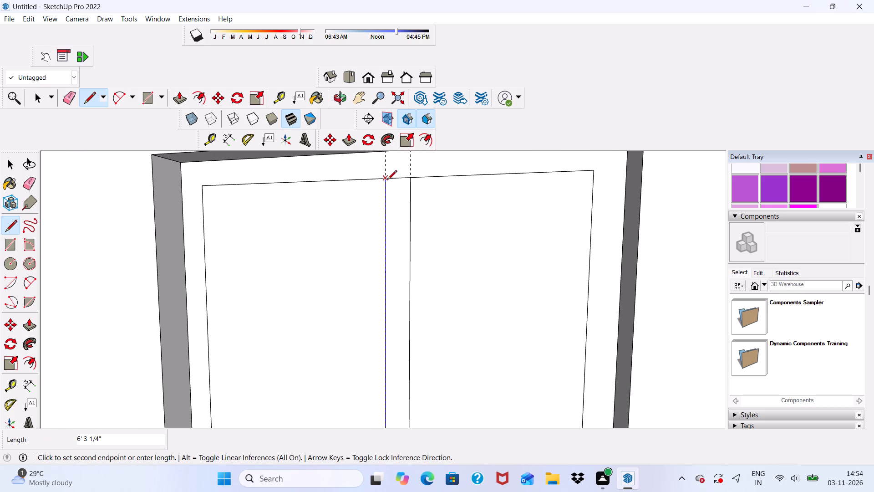
pyautogui.click(387, 180)
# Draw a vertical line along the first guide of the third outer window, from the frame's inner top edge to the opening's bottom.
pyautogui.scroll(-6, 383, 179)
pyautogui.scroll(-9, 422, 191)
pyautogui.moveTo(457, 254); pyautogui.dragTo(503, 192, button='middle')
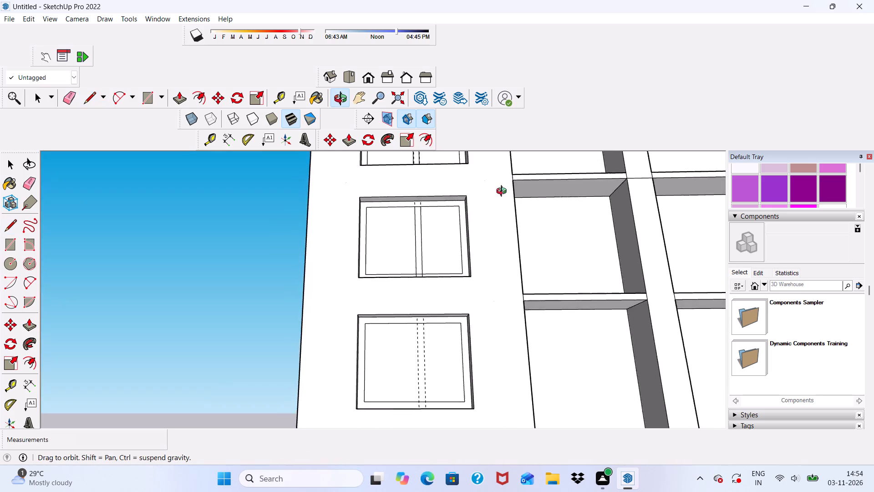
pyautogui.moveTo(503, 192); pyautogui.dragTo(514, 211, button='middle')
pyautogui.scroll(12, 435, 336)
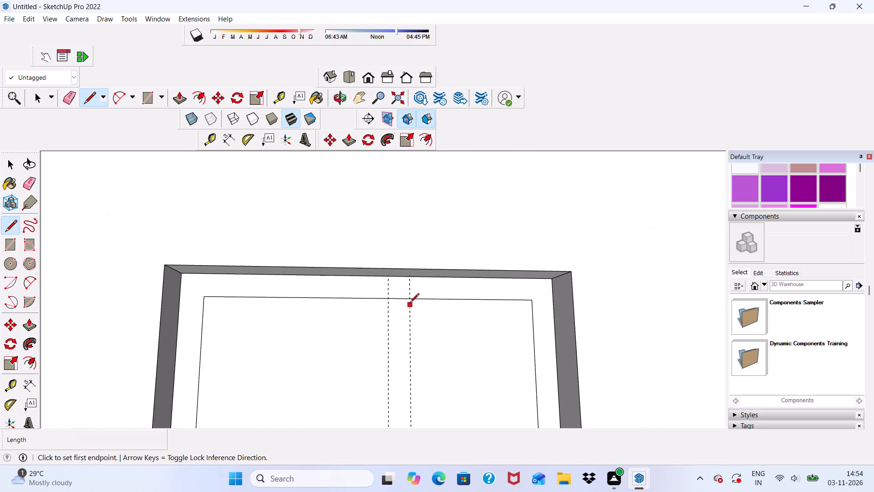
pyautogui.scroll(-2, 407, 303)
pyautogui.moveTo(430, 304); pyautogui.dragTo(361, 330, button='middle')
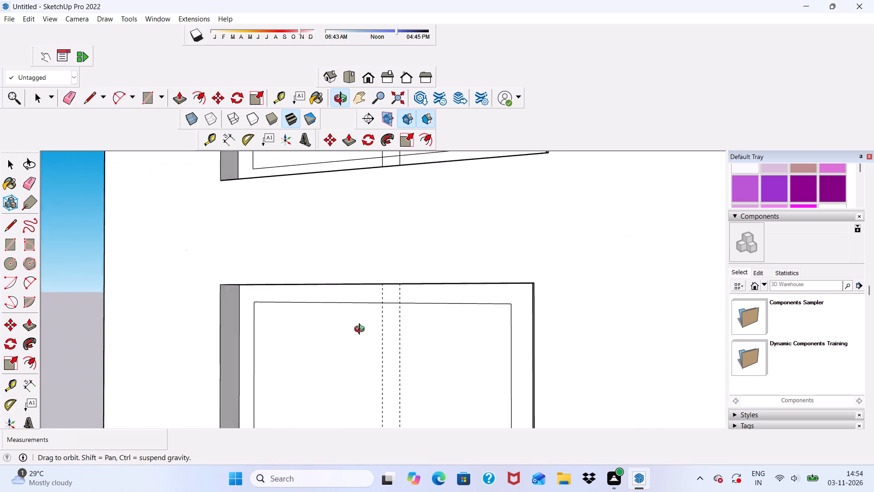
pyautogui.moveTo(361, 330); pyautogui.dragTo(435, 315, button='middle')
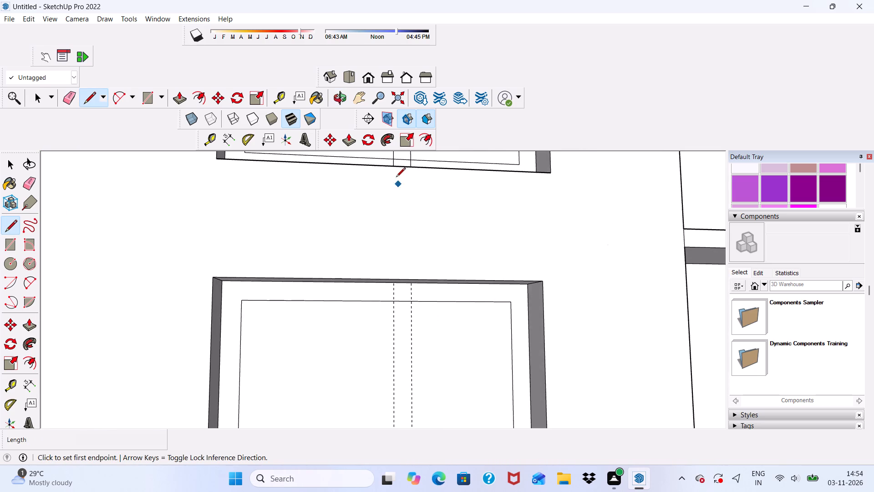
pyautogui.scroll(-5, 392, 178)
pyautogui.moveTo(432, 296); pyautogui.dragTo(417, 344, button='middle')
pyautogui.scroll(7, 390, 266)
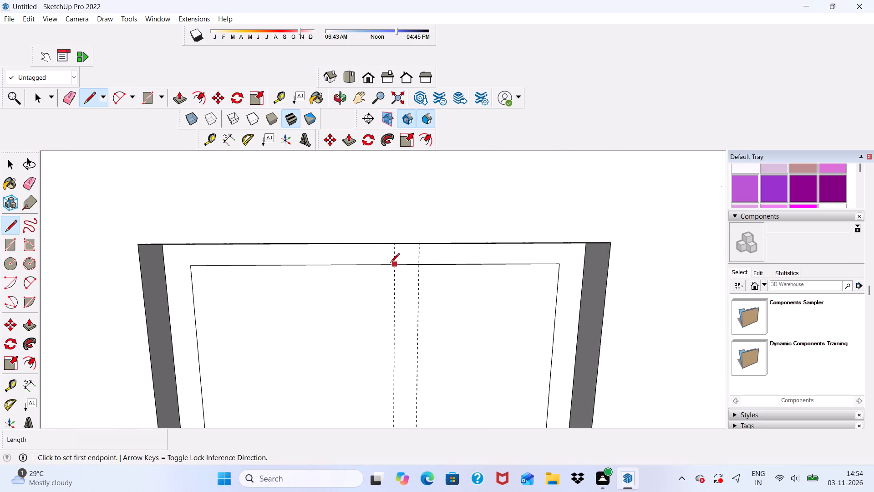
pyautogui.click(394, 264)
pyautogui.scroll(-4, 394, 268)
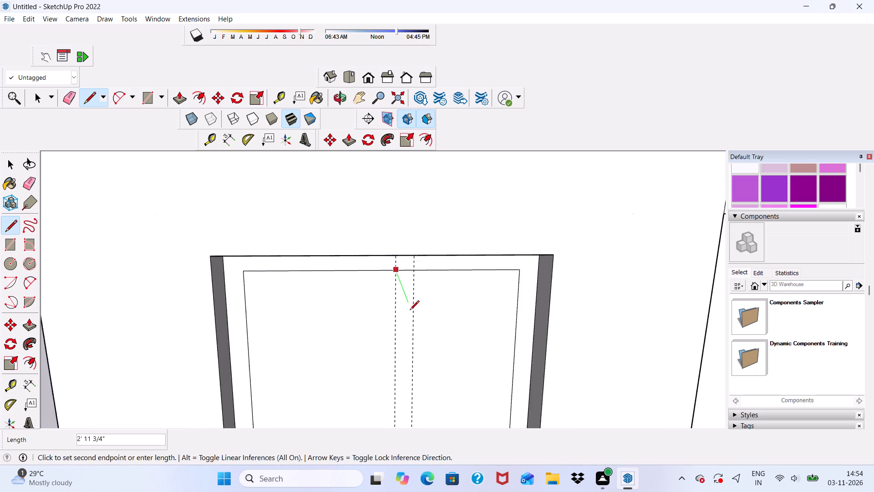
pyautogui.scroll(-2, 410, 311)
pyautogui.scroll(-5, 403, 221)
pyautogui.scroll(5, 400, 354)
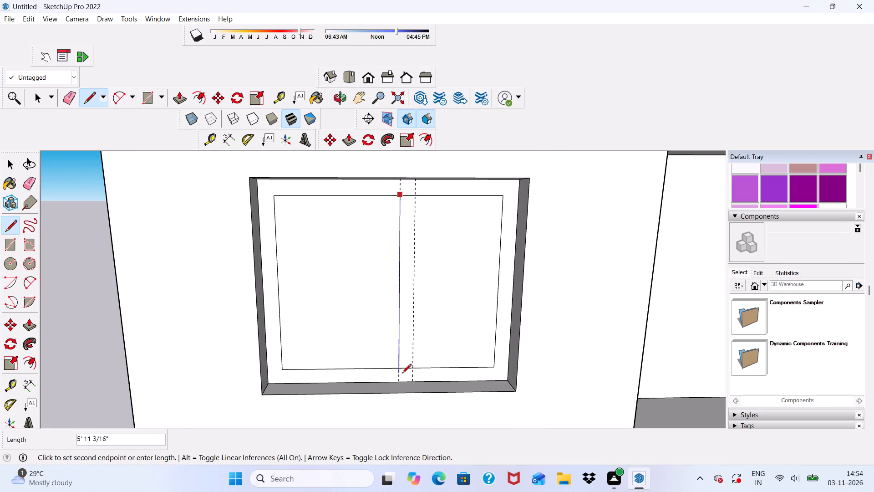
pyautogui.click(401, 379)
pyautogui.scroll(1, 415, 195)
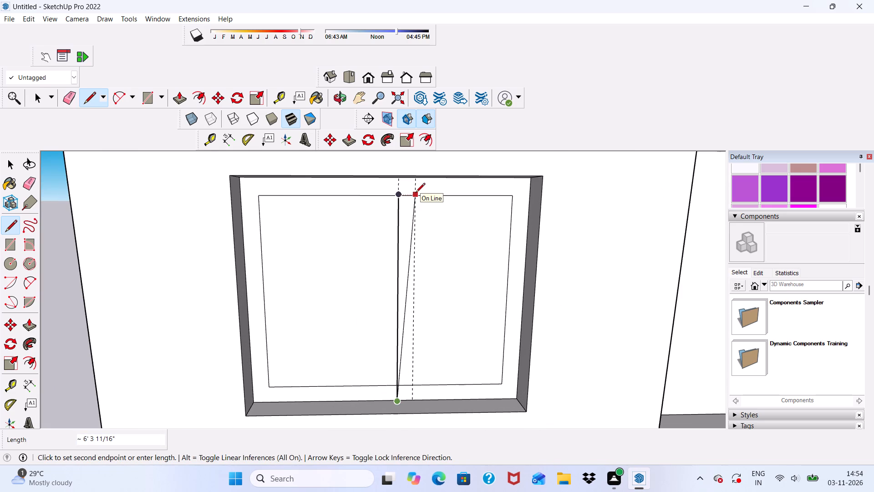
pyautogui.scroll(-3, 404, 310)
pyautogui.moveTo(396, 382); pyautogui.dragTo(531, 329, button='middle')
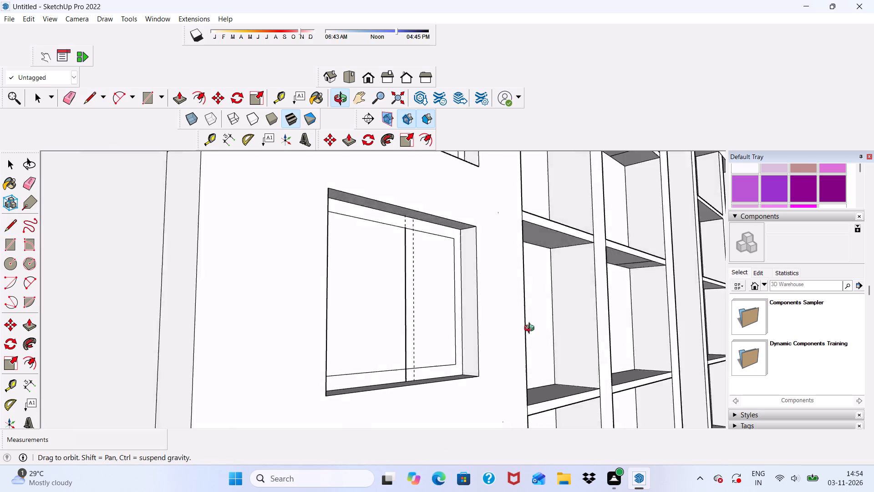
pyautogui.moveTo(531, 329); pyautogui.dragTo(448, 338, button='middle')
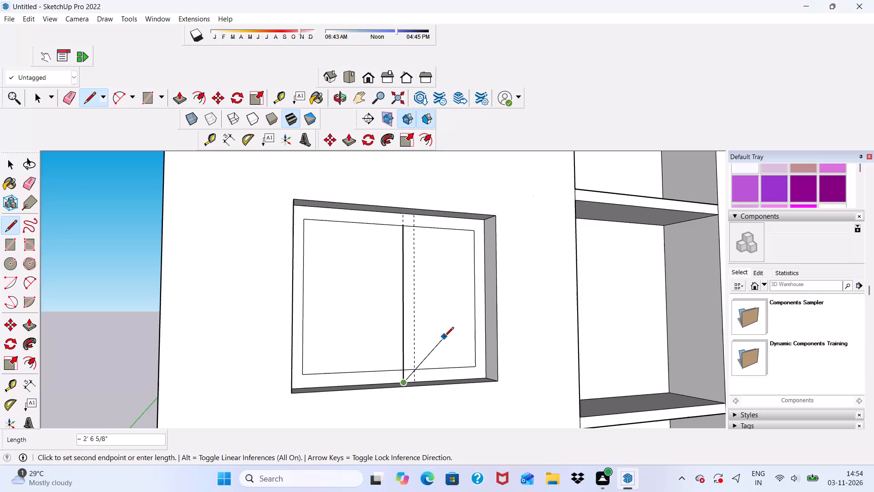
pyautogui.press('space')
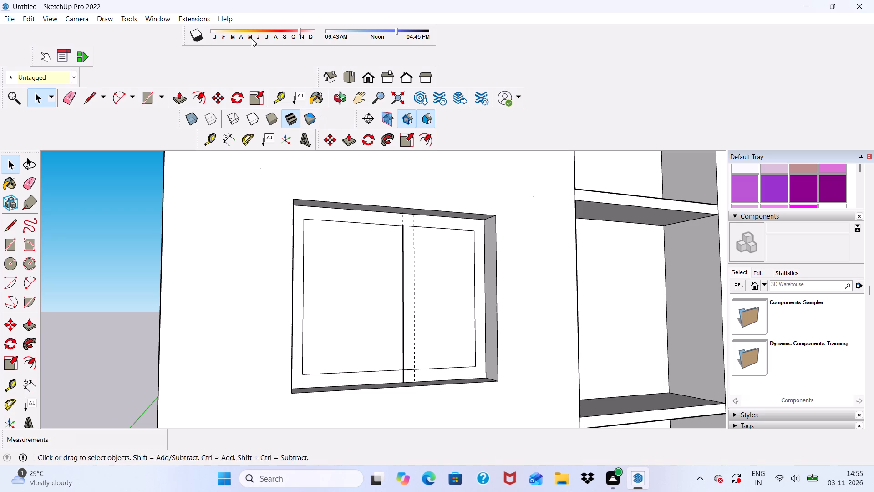
# Erase the mullion line and the vertical guides in the third outer window.
pyautogui.click(70, 99)
pyautogui.moveTo(370, 270); pyautogui.dragTo(399, 272)
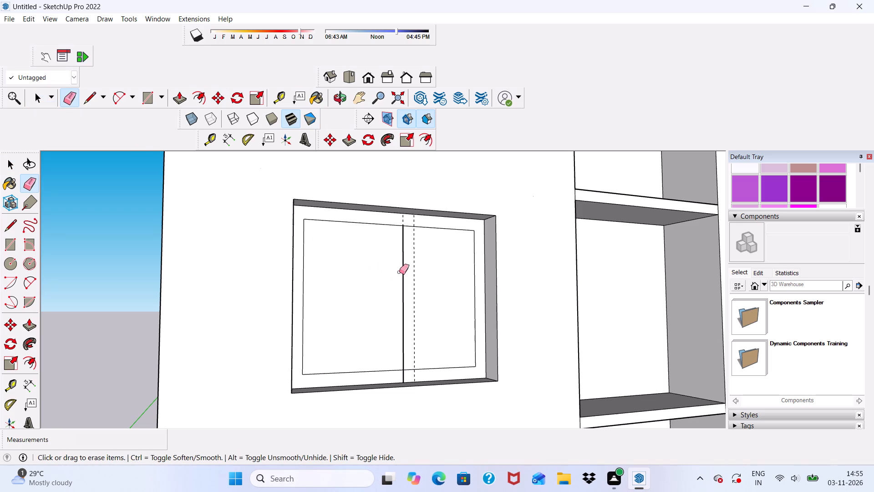
pyautogui.moveTo(399, 272); pyautogui.dragTo(416, 272)
# Erase the leftover pair of vertical guides hanging below the left wing.
pyautogui.scroll(-13, 397, 241)
pyautogui.moveTo(441, 322); pyautogui.dragTo(442, 295, button='middle')
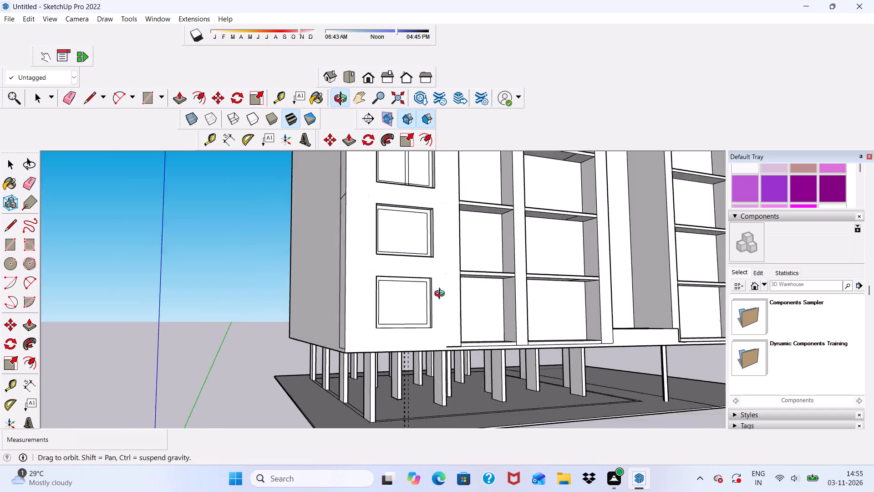
pyautogui.moveTo(442, 295); pyautogui.dragTo(384, 279, button='middle')
pyautogui.scroll(3, 344, 343)
pyautogui.moveTo(325, 325); pyautogui.dragTo(343, 339, button='middle')
pyautogui.scroll(3, 350, 335)
pyautogui.moveTo(378, 324); pyautogui.dragTo(404, 323)
pyautogui.scroll(-6, 362, 214)
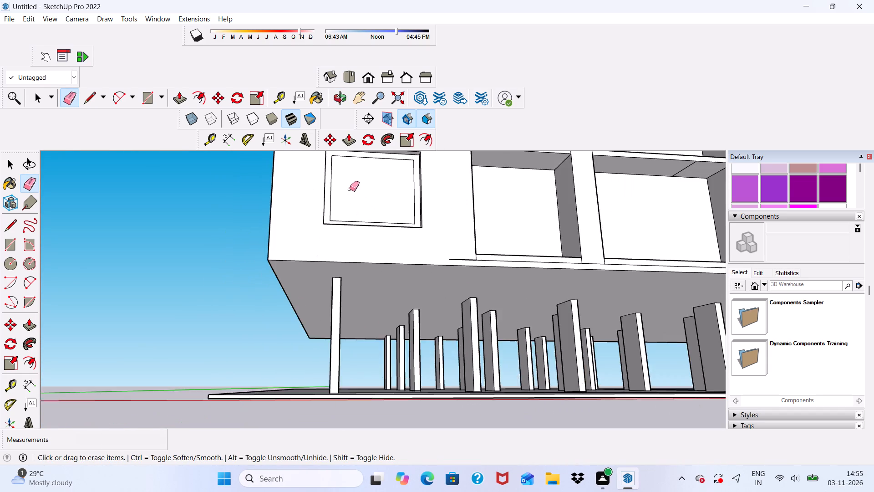
# Place a vertical Tape Measure guide about 3' 9 3/4" from the bottom outer window frame's inner side edge, snapped to the third window's inner top edge.
pyautogui.scroll(-3, 350, 189)
pyautogui.scroll(1, 367, 234)
pyautogui.moveTo(363, 255); pyautogui.dragTo(360, 318, button='middle')
pyautogui.scroll(-5, 357, 209)
pyautogui.moveTo(373, 259); pyautogui.dragTo(374, 266, button='middle')
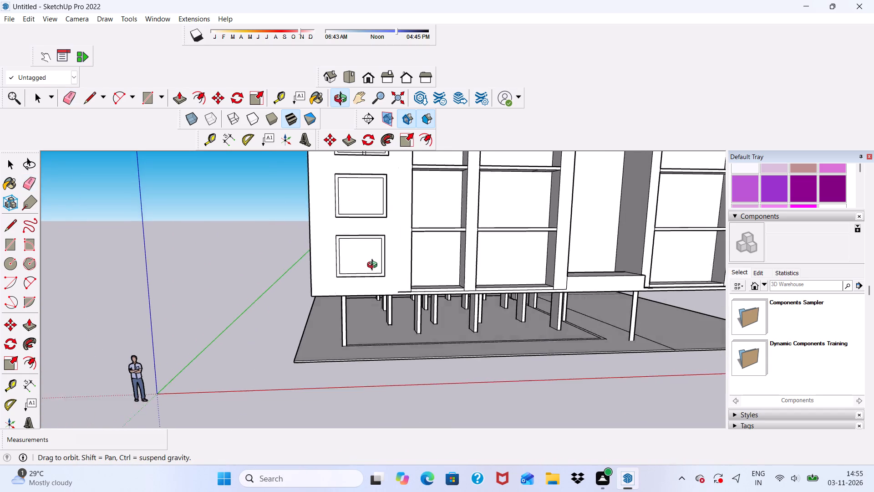
pyautogui.moveTo(374, 266); pyautogui.dragTo(406, 297, button='middle')
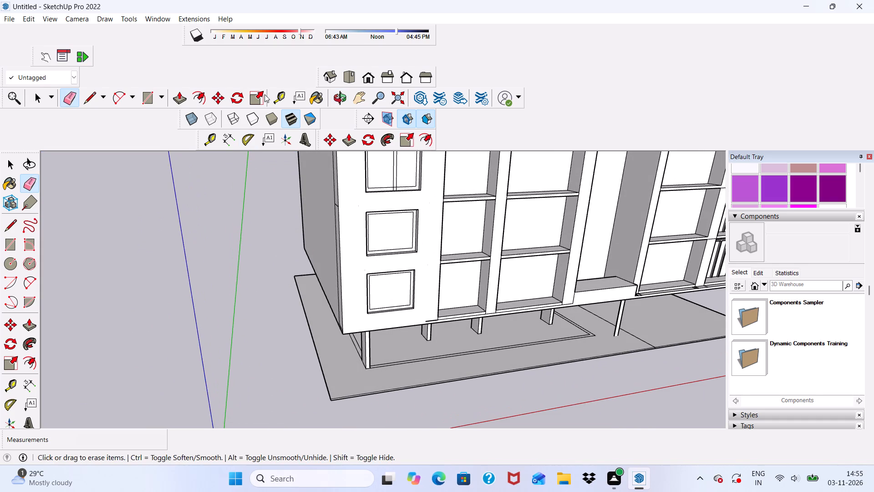
pyautogui.click(282, 95)
pyautogui.scroll(5, 395, 317)
pyautogui.scroll(1, 381, 272)
pyautogui.moveTo(376, 273); pyautogui.dragTo(319, 278, button='middle')
pyautogui.scroll(5, 295, 284)
pyautogui.click(277, 262)
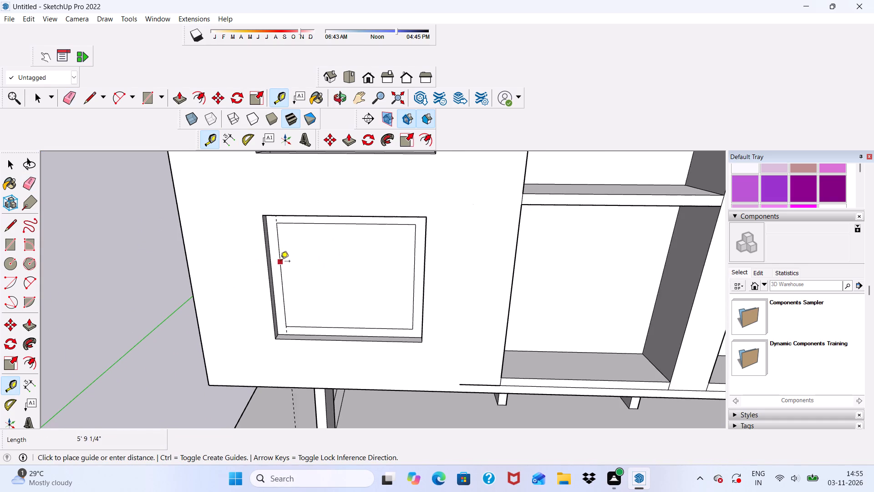
pyautogui.scroll(-10, 317, 290)
pyautogui.scroll(-3, 355, 305)
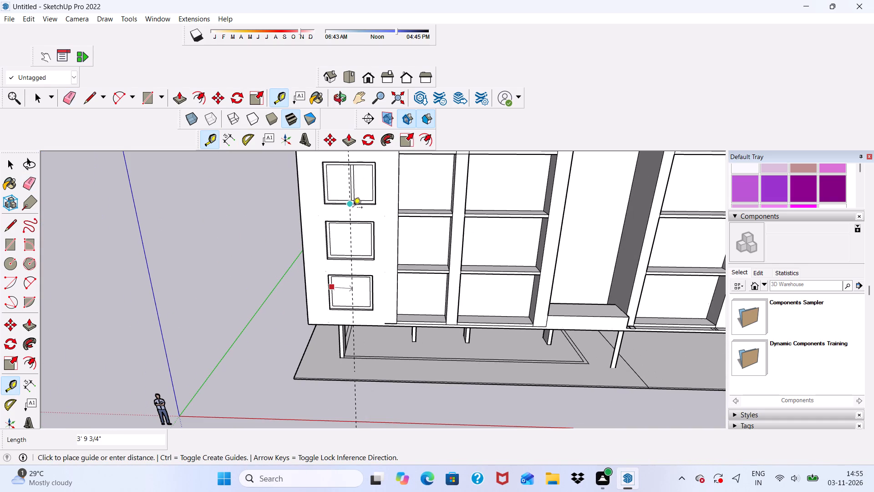
pyautogui.scroll(5, 355, 215)
pyautogui.moveTo(350, 248); pyautogui.dragTo(359, 221, button='middle')
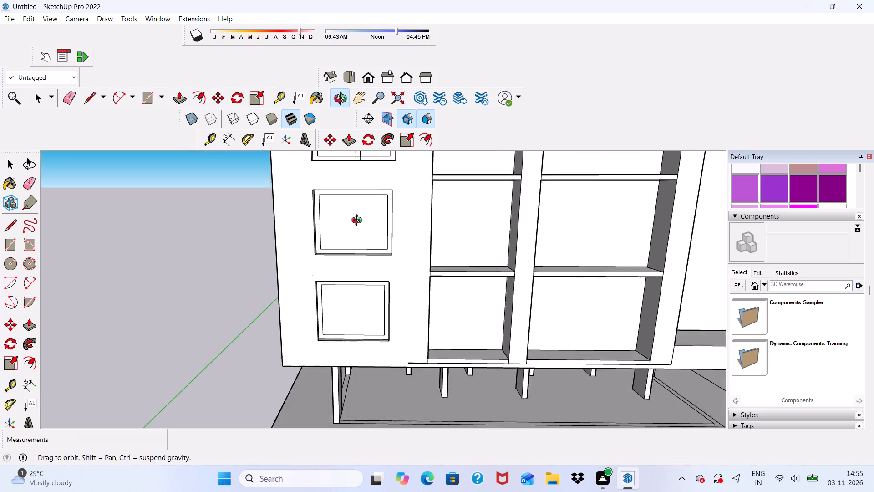
pyautogui.moveTo(359, 221); pyautogui.dragTo(374, 240, button='middle')
pyautogui.scroll(17, 372, 223)
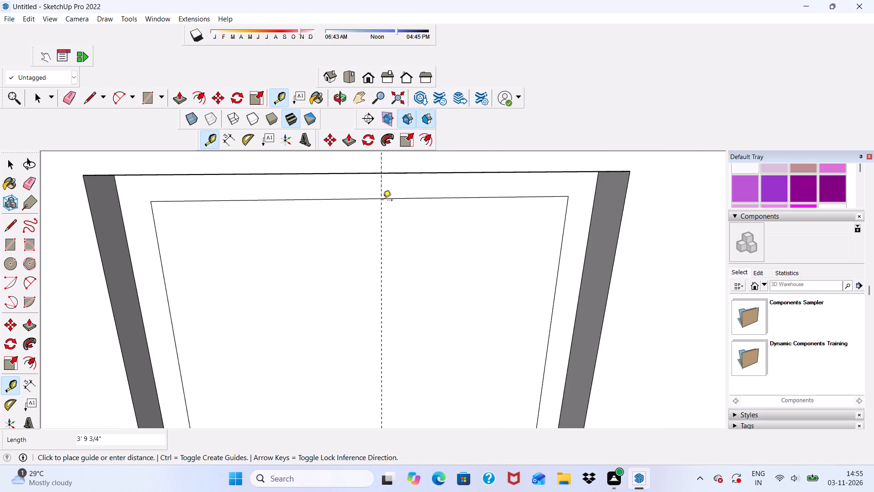
pyautogui.click(380, 200)
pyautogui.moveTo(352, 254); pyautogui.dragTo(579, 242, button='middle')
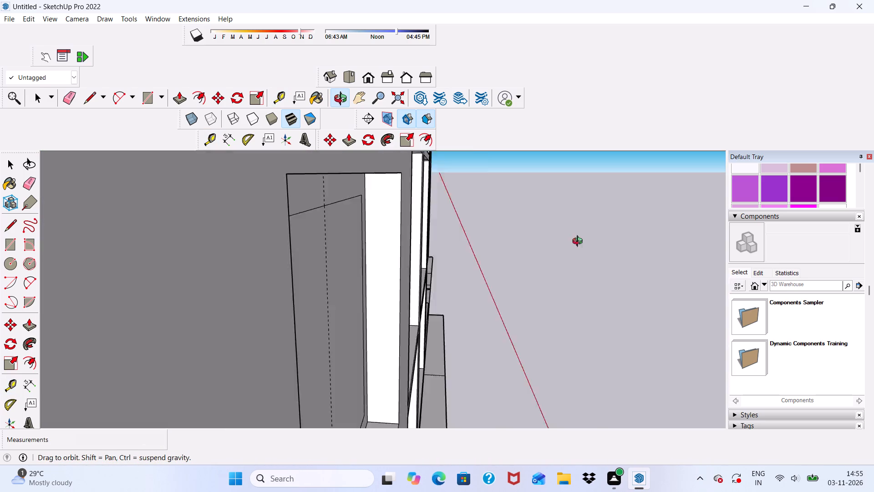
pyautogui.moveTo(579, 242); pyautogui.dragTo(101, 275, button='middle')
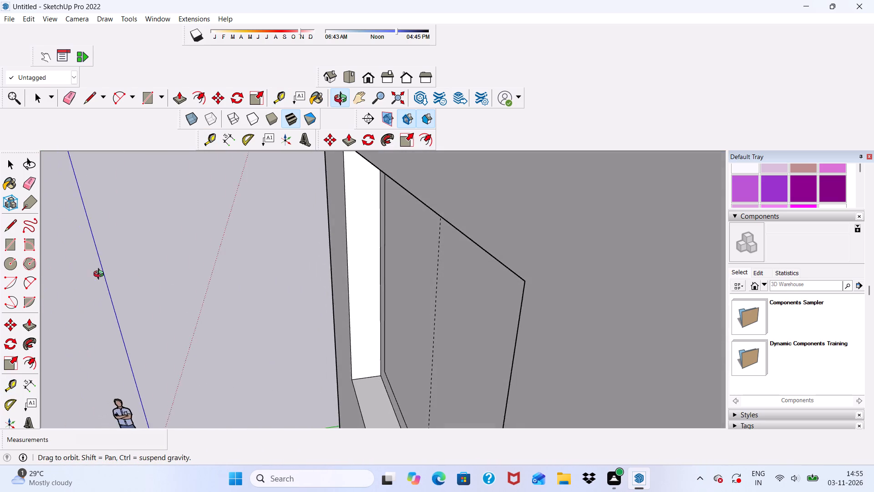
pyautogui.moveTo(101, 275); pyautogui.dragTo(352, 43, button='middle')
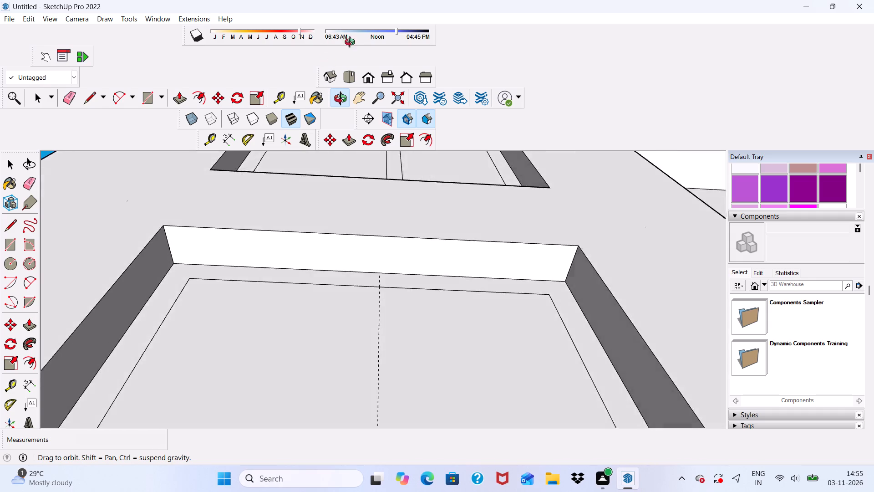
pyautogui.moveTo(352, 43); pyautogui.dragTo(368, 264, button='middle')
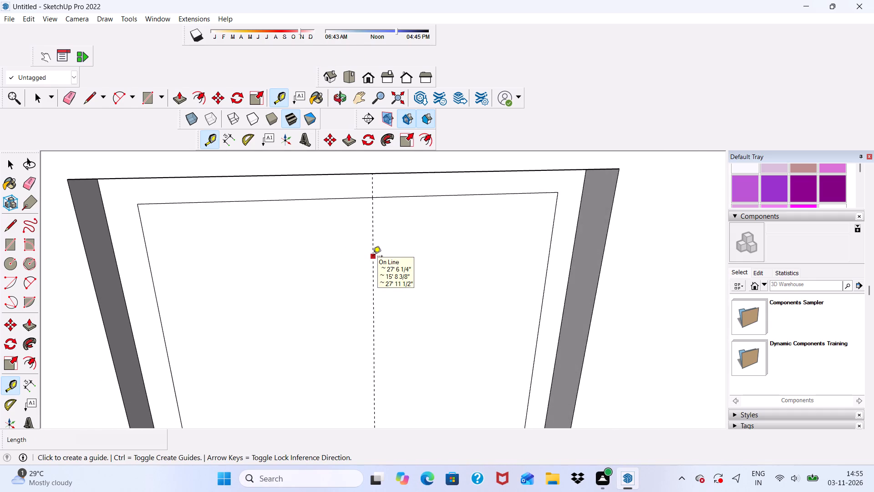
# Place a second vertical Tape Measure guide 6" from the first guide in the third outer window.
pyautogui.click(373, 257)
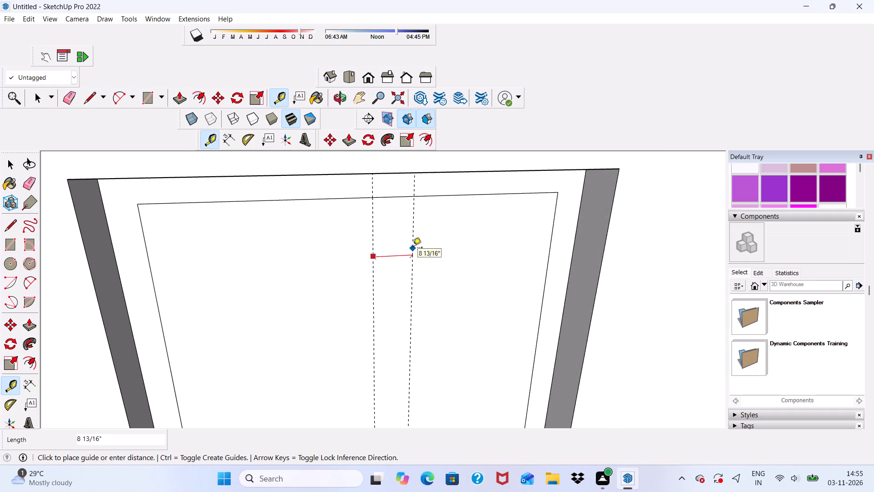
pyautogui.press('6')
pyautogui.hotkey('shift', '"')
pyautogui.press('Return')
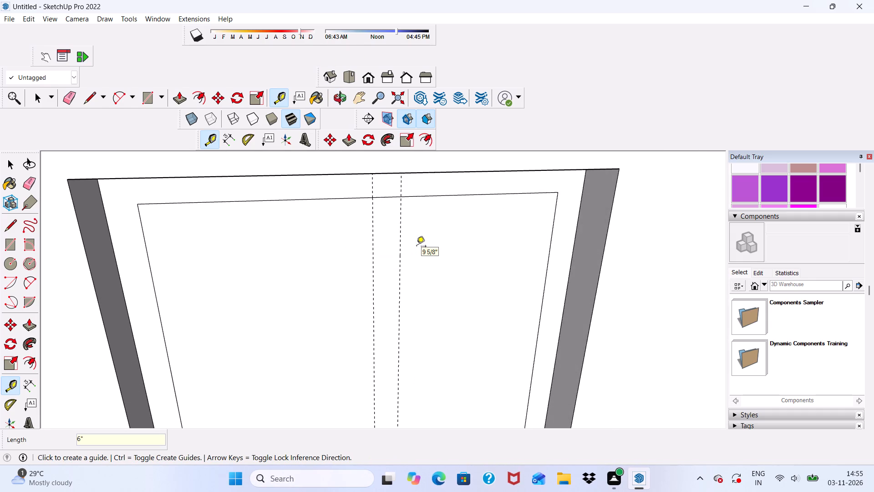
# Draw a 6' 3 1/4" vertical line along the third outer window's first guide, from the frame's inner top edge to the opening's bottom.
pyautogui.scroll(-5, 362, 184)
pyautogui.scroll(-4, 351, 91)
pyautogui.scroll(-3, 388, 241)
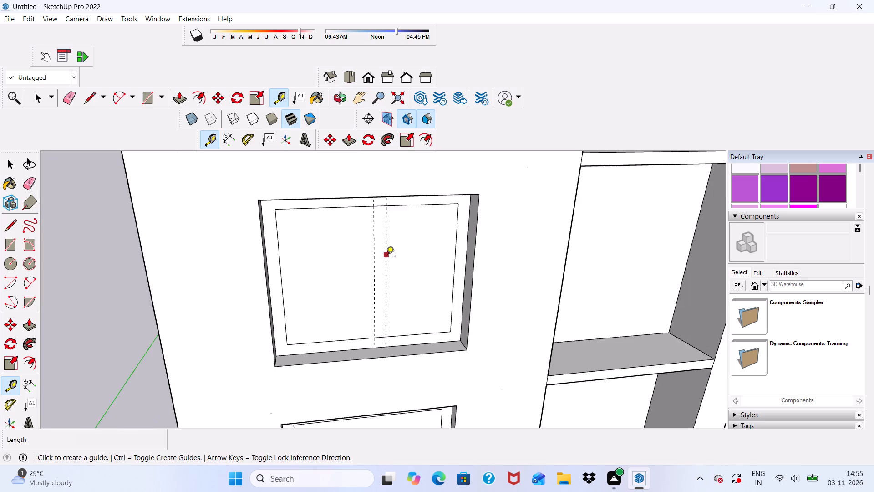
pyautogui.scroll(-3, 386, 257)
pyautogui.moveTo(375, 265); pyautogui.dragTo(351, 251, button='middle')
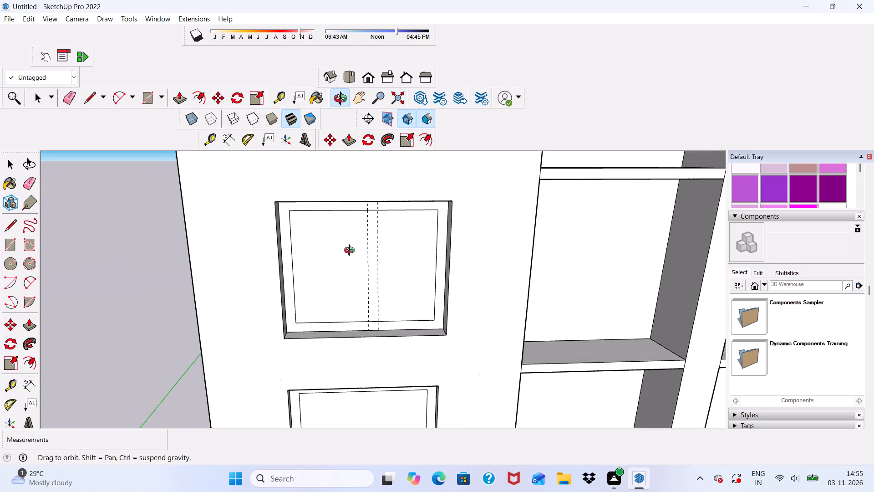
pyautogui.moveTo(351, 251); pyautogui.dragTo(346, 255, button='middle')
pyautogui.scroll(1, 106, 97)
pyautogui.scroll(-2, 131, 73)
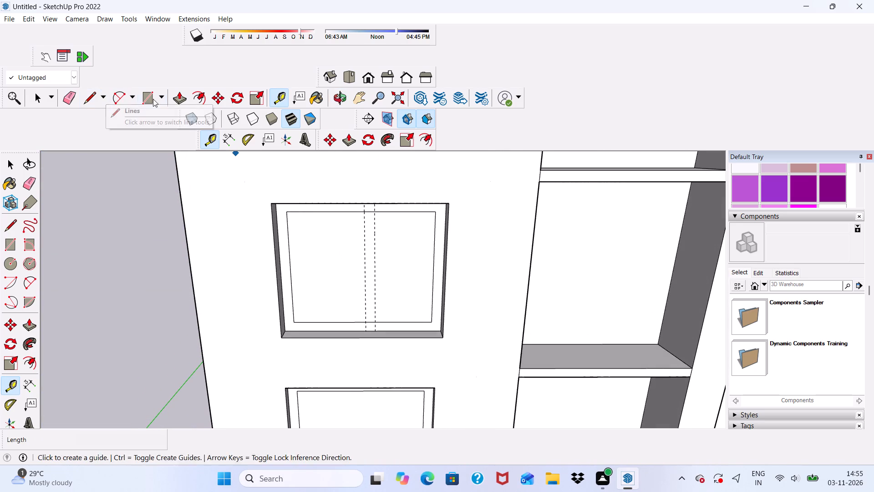
pyautogui.scroll(-3, 153, 99)
pyautogui.scroll(-4, 291, 212)
pyautogui.moveTo(352, 373); pyautogui.dragTo(343, 309, button='middle')
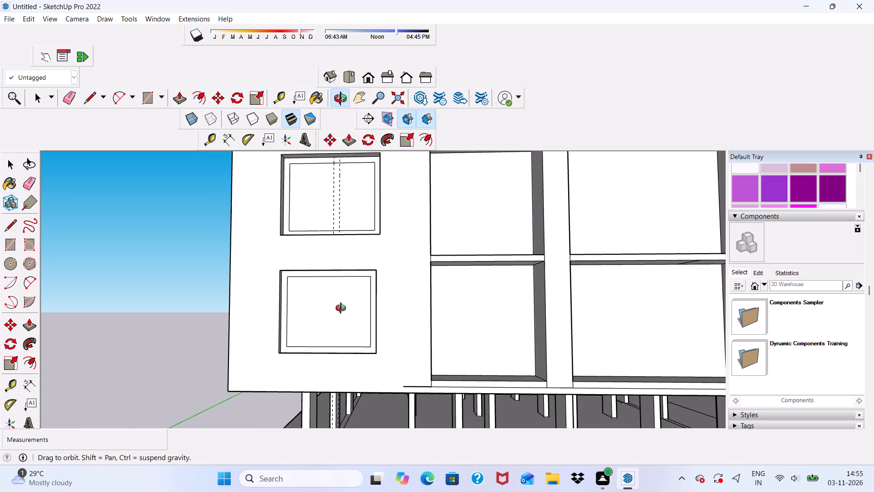
pyautogui.moveTo(343, 309); pyautogui.dragTo(352, 324, button='middle')
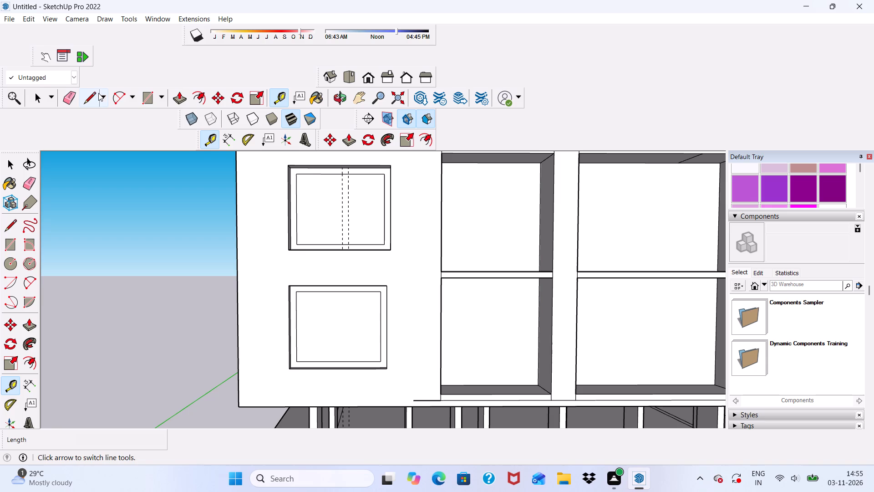
pyautogui.click(91, 92)
pyautogui.scroll(5, 365, 182)
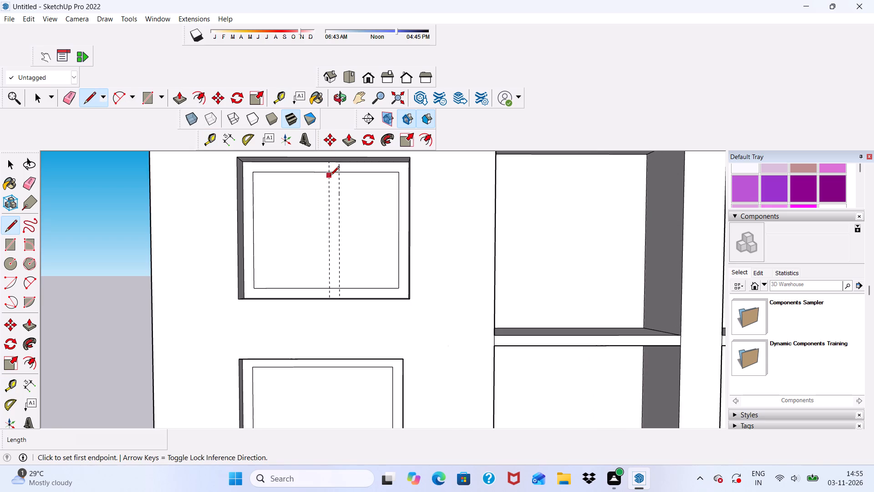
pyautogui.click(329, 172)
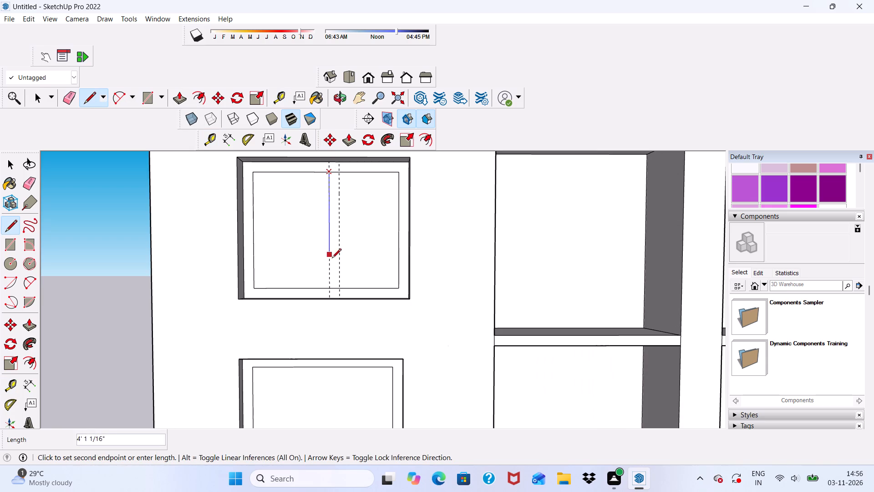
pyautogui.click(329, 296)
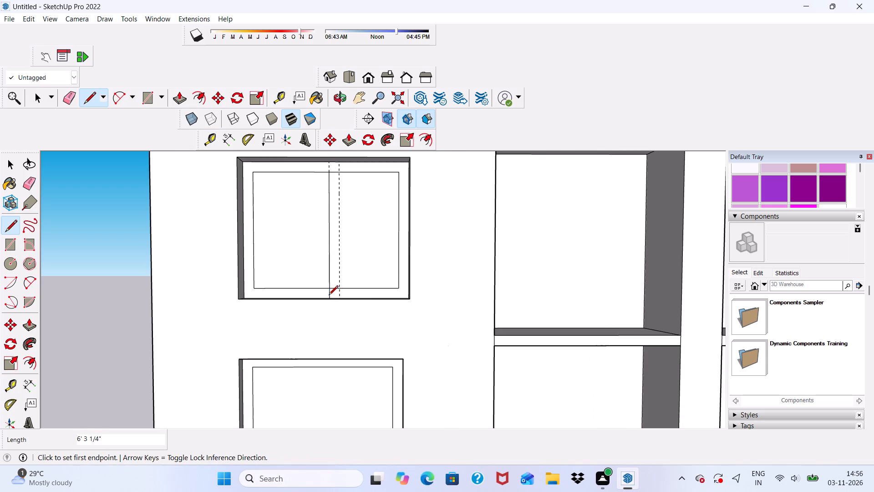
# Draw a 6' 3 1/4" vertical line along the third window's second guide, from the frame's inner top edge to the opening's bottom.
pyautogui.click(339, 172)
pyautogui.scroll(-3, 342, 216)
pyautogui.scroll(4, 341, 263)
pyautogui.scroll(-1, 347, 250)
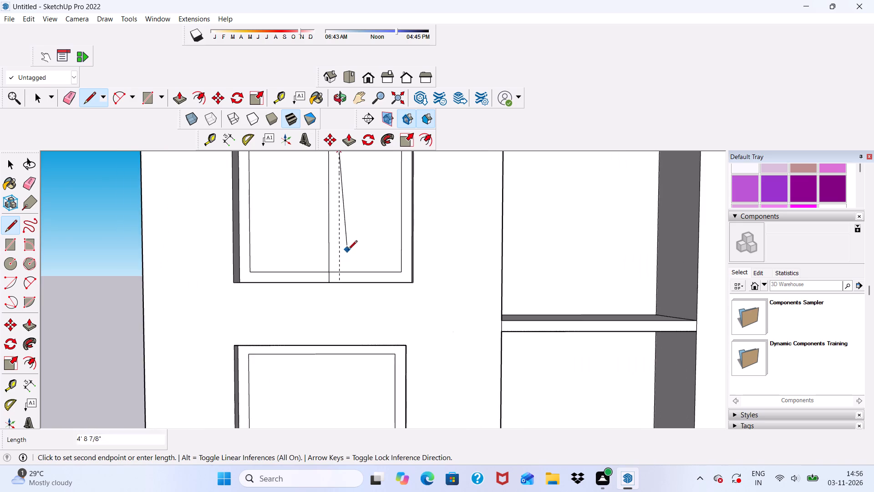
pyautogui.moveTo(351, 265); pyautogui.dragTo(353, 309, button='middle')
pyautogui.scroll(5, 349, 307)
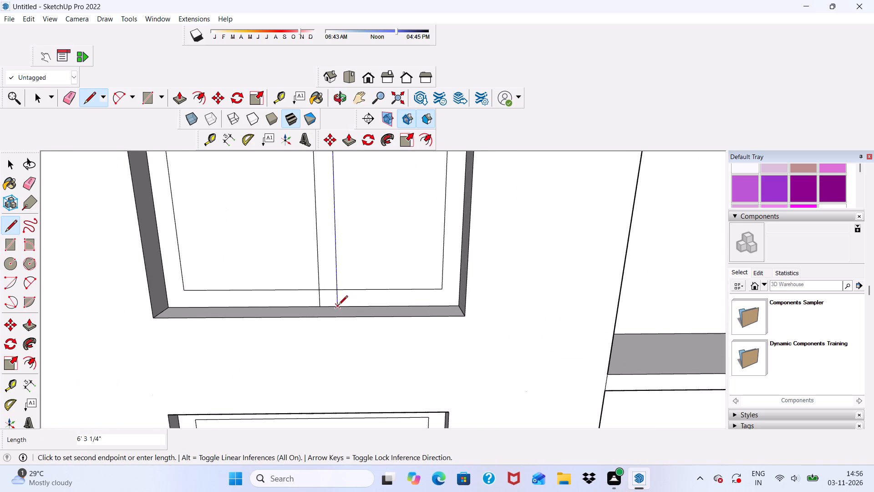
pyautogui.click(338, 306)
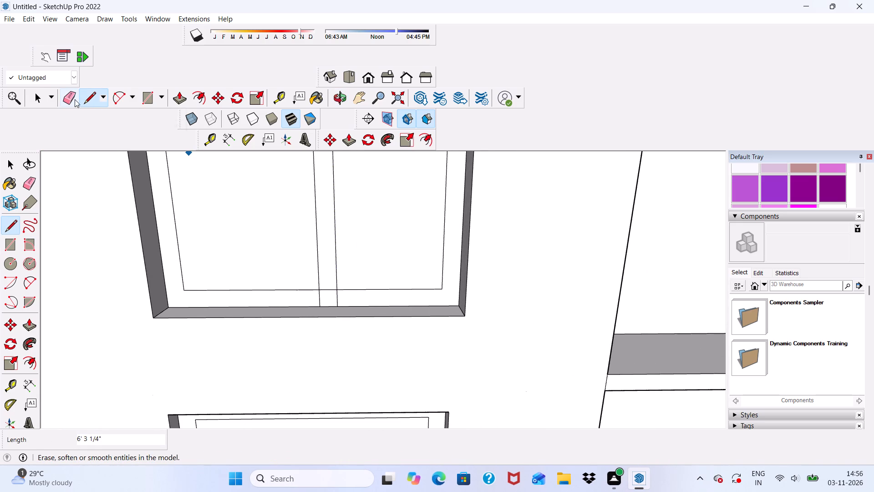
# Erase the third window's guides, the mullion line ends crossing the bottom frame, and the inner frame edge segments between the mullion lines.
pyautogui.click(74, 99)
pyautogui.scroll(-1, 206, 271)
pyautogui.scroll(5, 264, 296)
pyautogui.moveTo(310, 299); pyautogui.dragTo(369, 298)
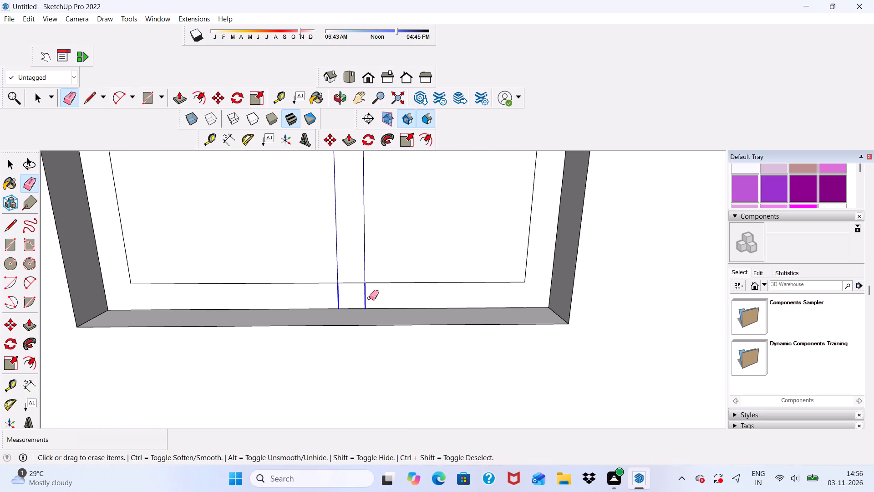
pyautogui.moveTo(369, 298); pyautogui.dragTo(371, 298)
pyautogui.moveTo(352, 275); pyautogui.dragTo(352, 291)
pyautogui.scroll(-15, 352, 269)
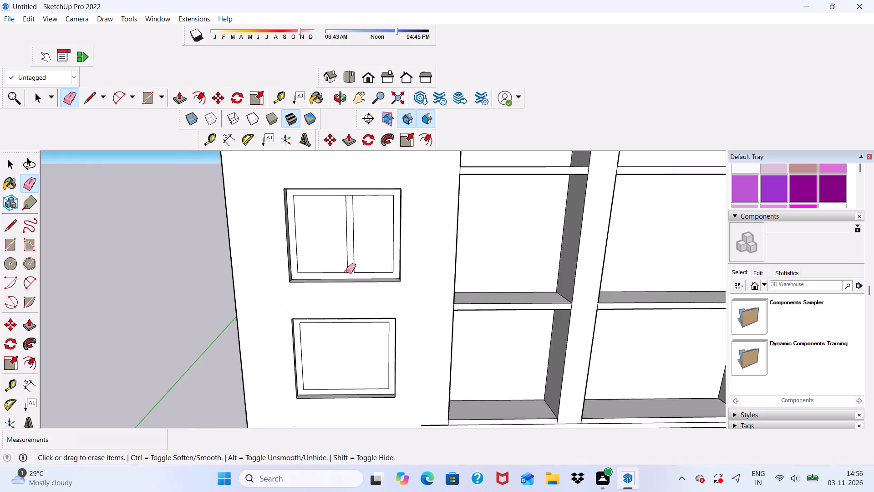
pyautogui.scroll(-2, 346, 272)
pyautogui.scroll(11, 354, 231)
pyautogui.moveTo(340, 197); pyautogui.dragTo(340, 204)
pyautogui.scroll(-6, 338, 178)
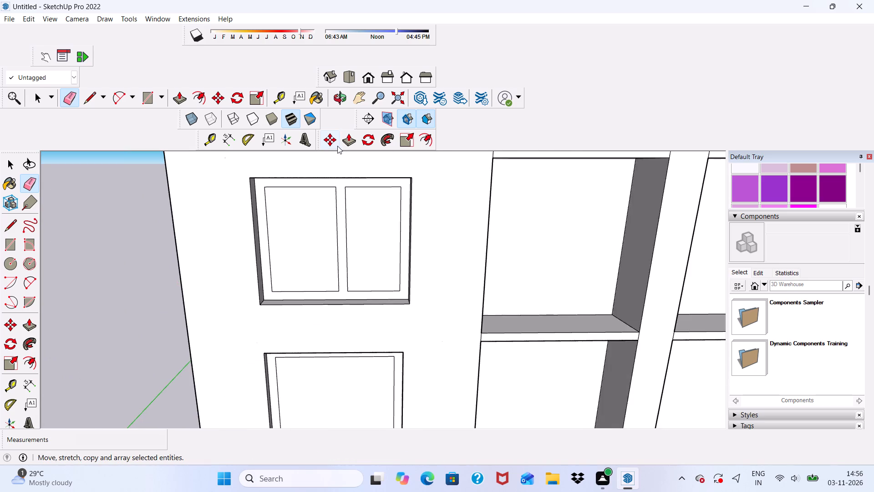
# Place vertical guides in the bottom outer window, 3' 9 3/8" from the frame's inner side edge and about 5 15/16" beyond that.
pyautogui.scroll(-8, 337, 146)
pyautogui.moveTo(346, 297); pyautogui.dragTo(229, 287, button='middle')
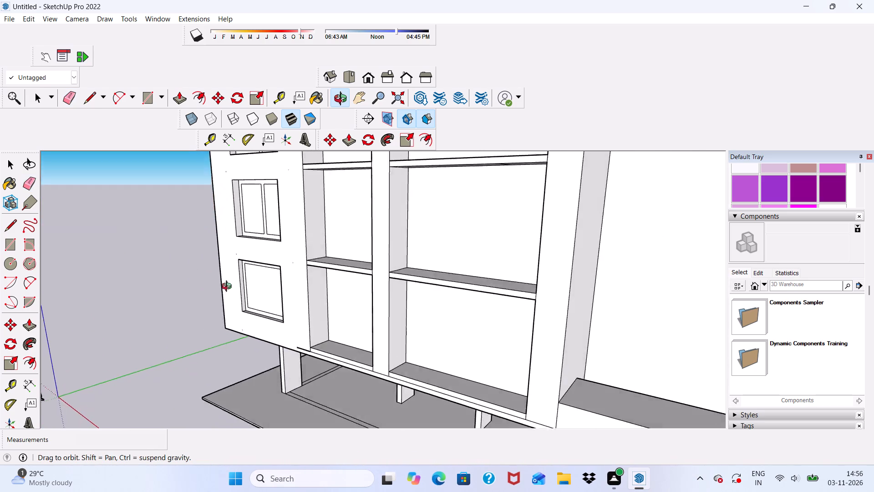
pyautogui.moveTo(229, 287); pyautogui.dragTo(326, 272, button='middle')
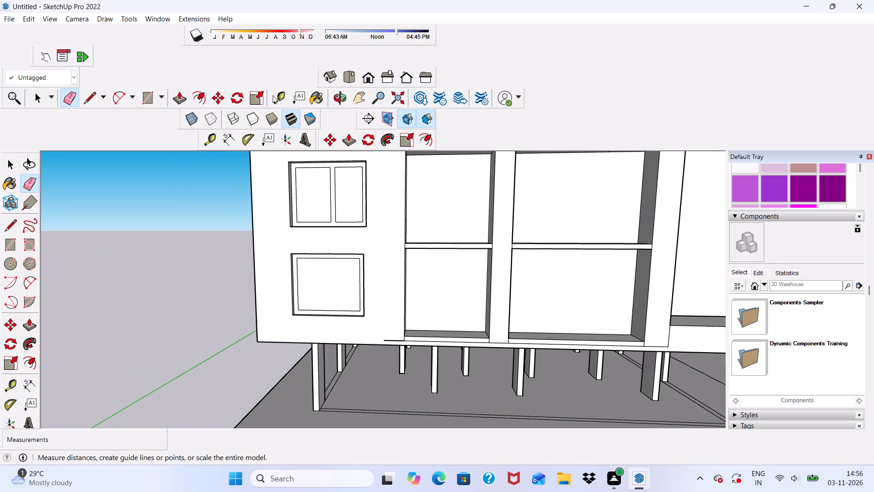
pyautogui.click(279, 92)
pyautogui.scroll(4, 305, 292)
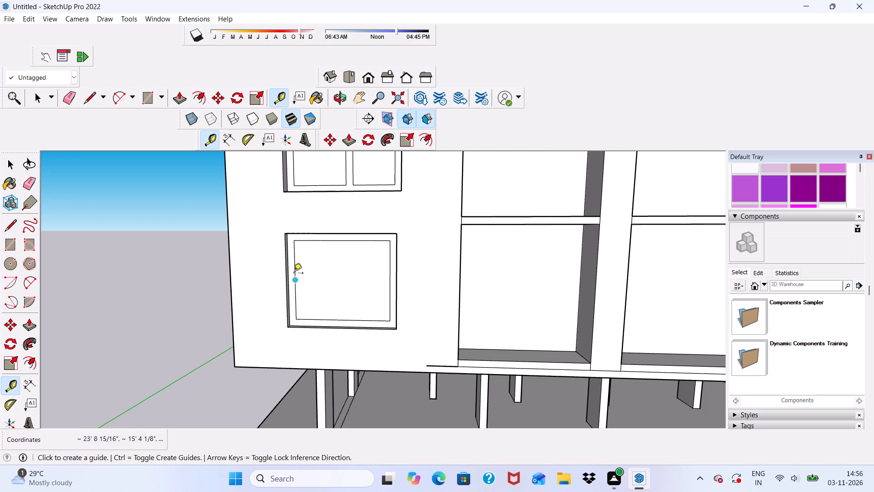
pyautogui.click(294, 272)
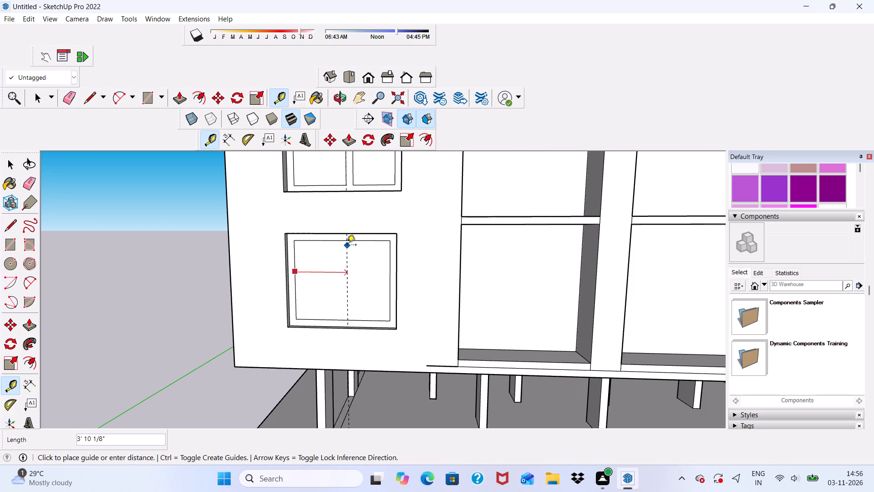
pyautogui.scroll(2, 348, 246)
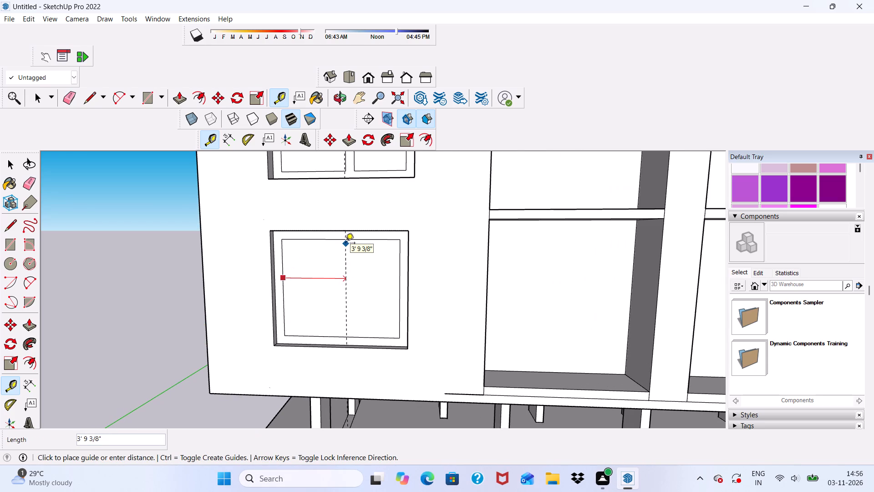
pyautogui.click(346, 244)
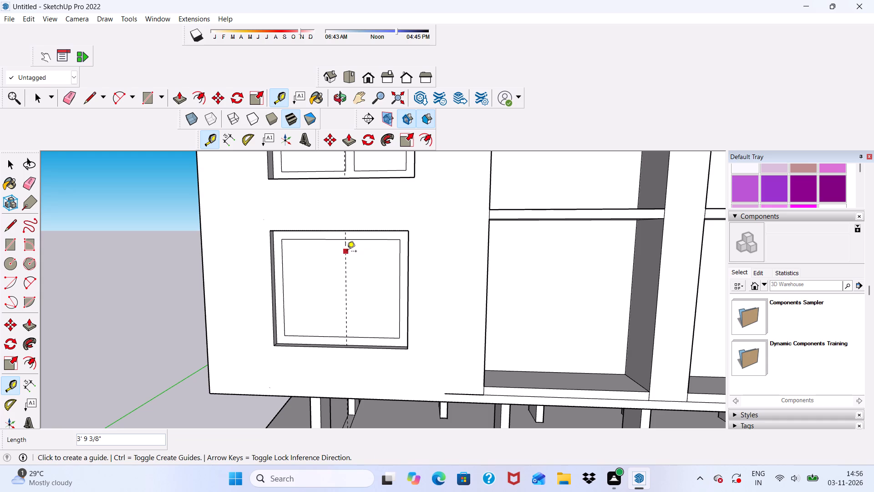
pyautogui.click(347, 255)
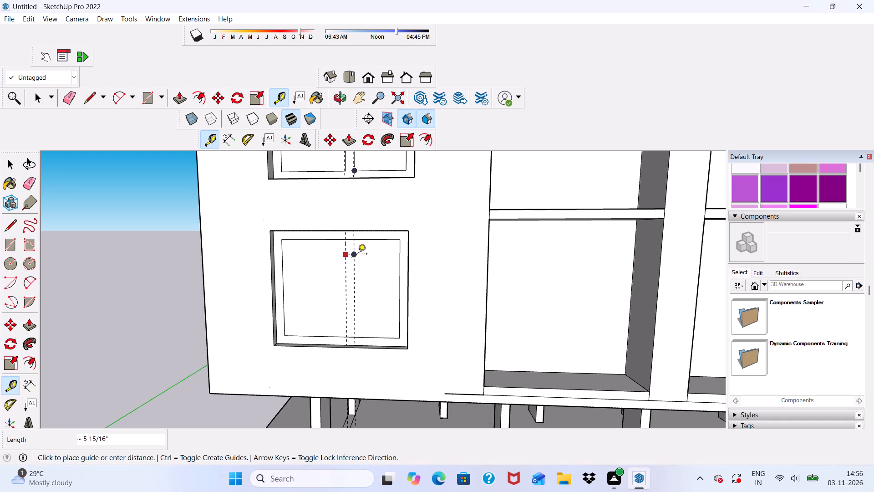
pyautogui.click(358, 255)
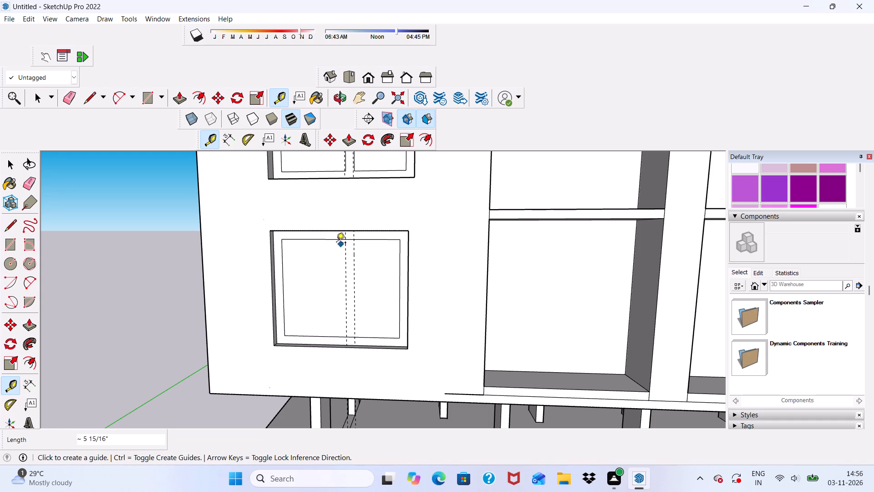
# Draw a 6' 3 1/4" vertical line along the bottom window's first guide, from the frame's inner top edge to the opening's bottom.
pyautogui.click(93, 99)
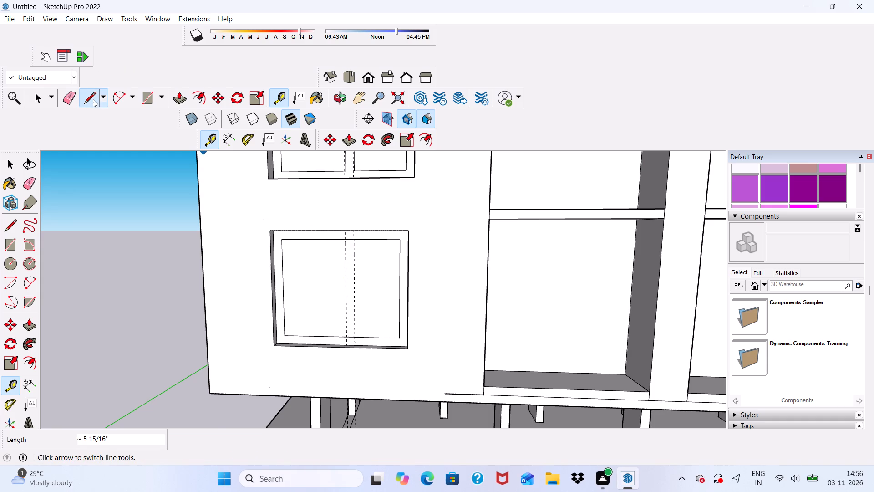
pyautogui.scroll(-3, 346, 249)
pyautogui.scroll(9, 335, 250)
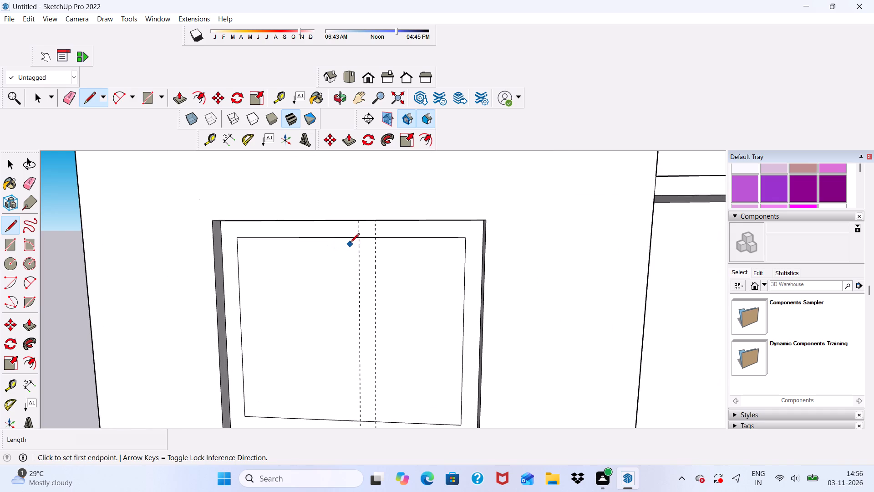
pyautogui.click(358, 236)
pyautogui.scroll(-5, 350, 203)
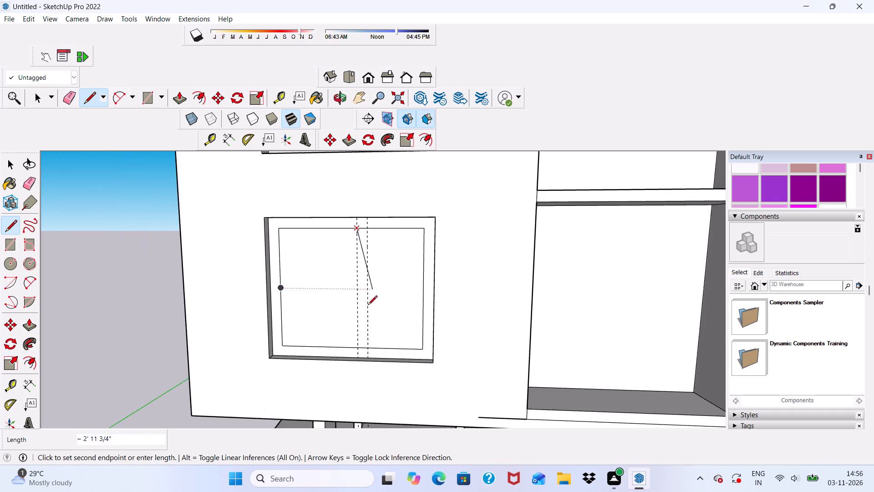
pyautogui.scroll(9, 348, 351)
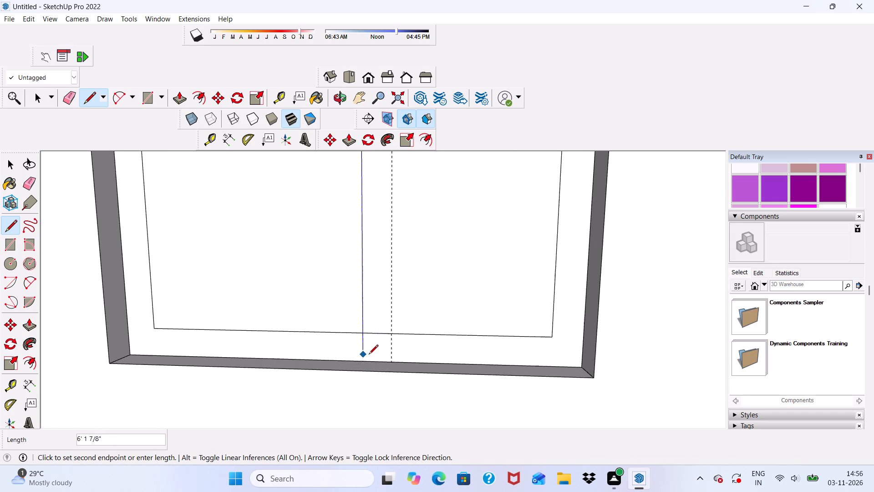
pyautogui.scroll(2, 369, 355)
pyautogui.click(365, 359)
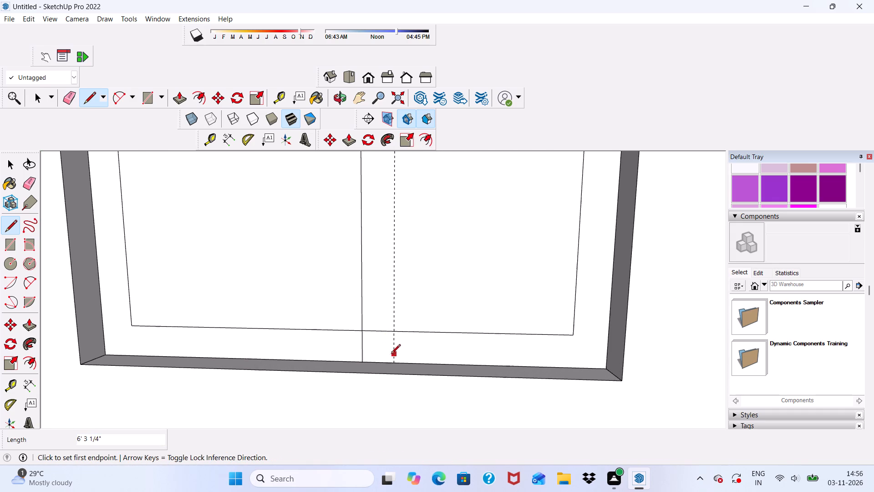
# Draw a 6' 3 1/4" vertical line along the bottom window's second guide, from the opening's bottom to the frame's inner top edge.
pyautogui.click(394, 361)
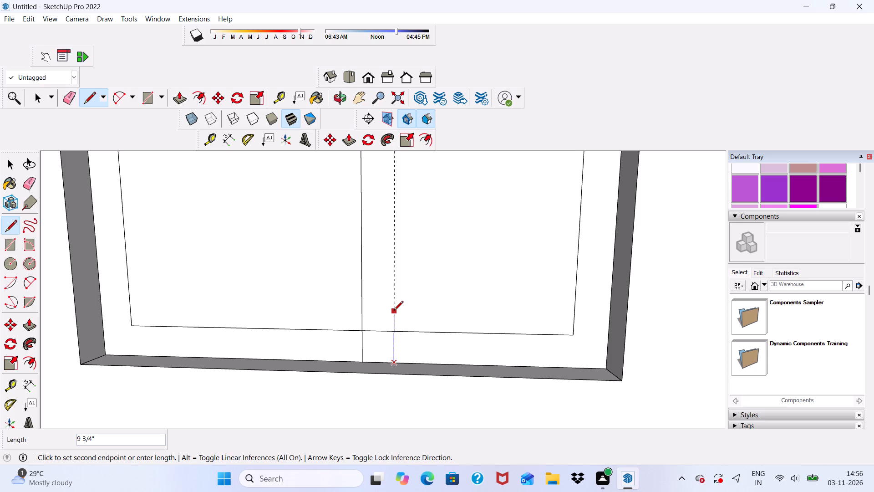
pyautogui.scroll(-4, 398, 322)
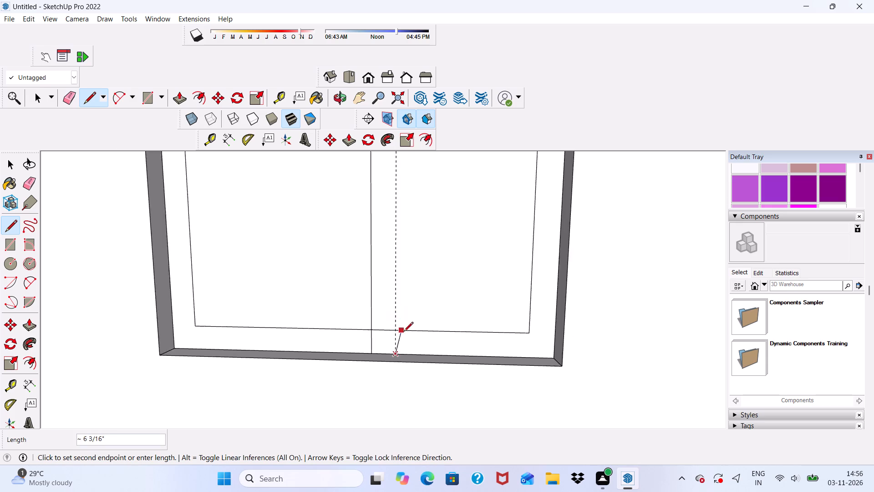
pyautogui.scroll(-6, 404, 332)
pyautogui.scroll(4, 406, 218)
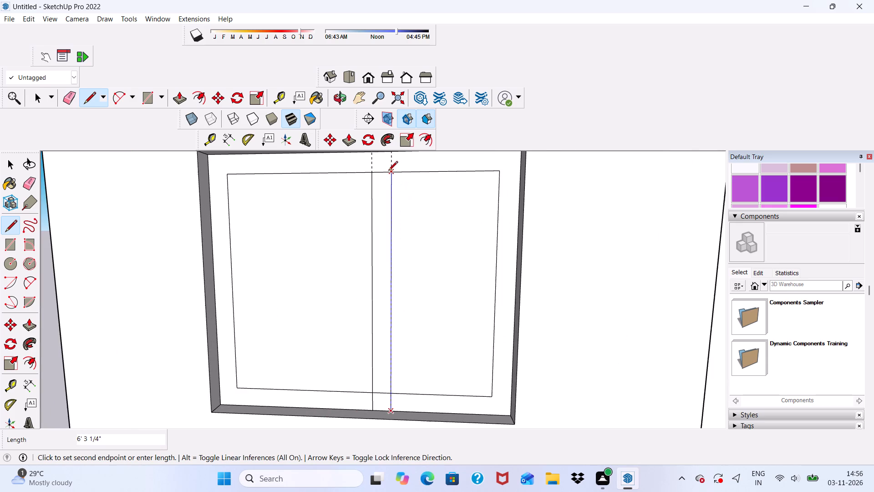
pyautogui.click(391, 171)
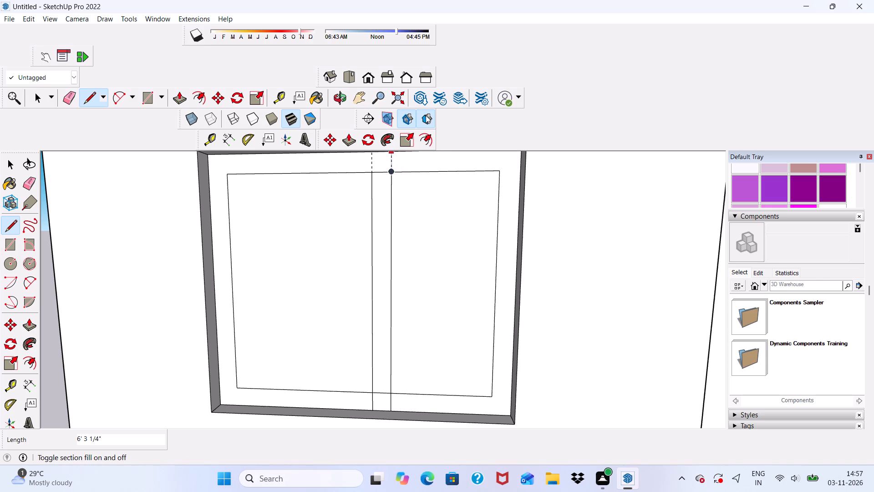
pyautogui.scroll(-8, 401, 184)
pyautogui.scroll(-5, 388, 223)
pyautogui.moveTo(398, 244); pyautogui.dragTo(405, 216, button='middle')
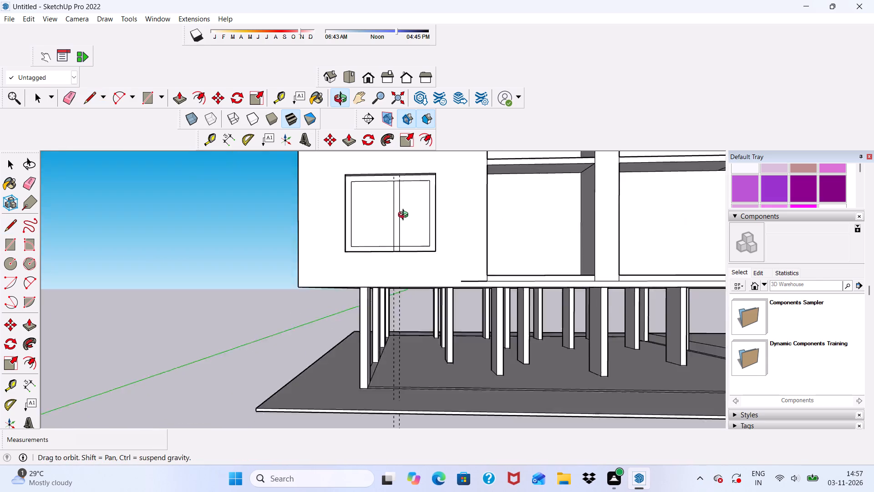
# Erase the two vertical guides used for the bottom outer window's mullion.
pyautogui.moveTo(405, 216); pyautogui.dragTo(401, 213, button='middle')
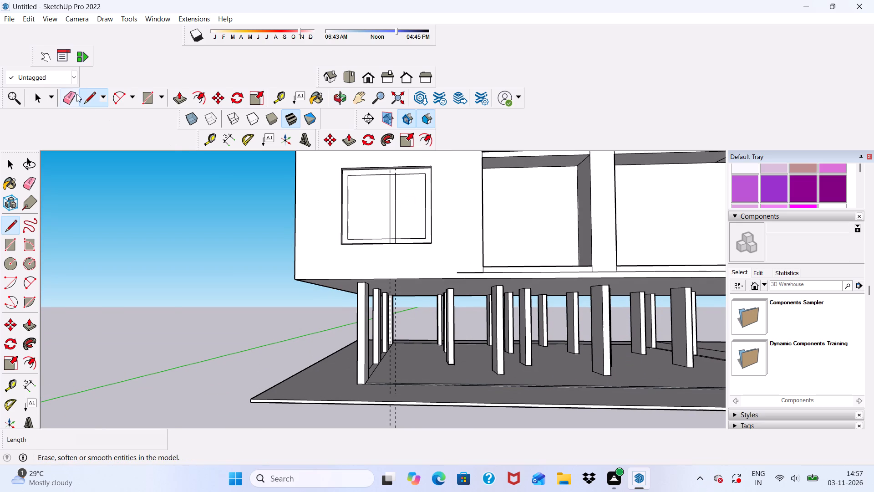
pyautogui.click(73, 94)
pyautogui.scroll(5, 367, 327)
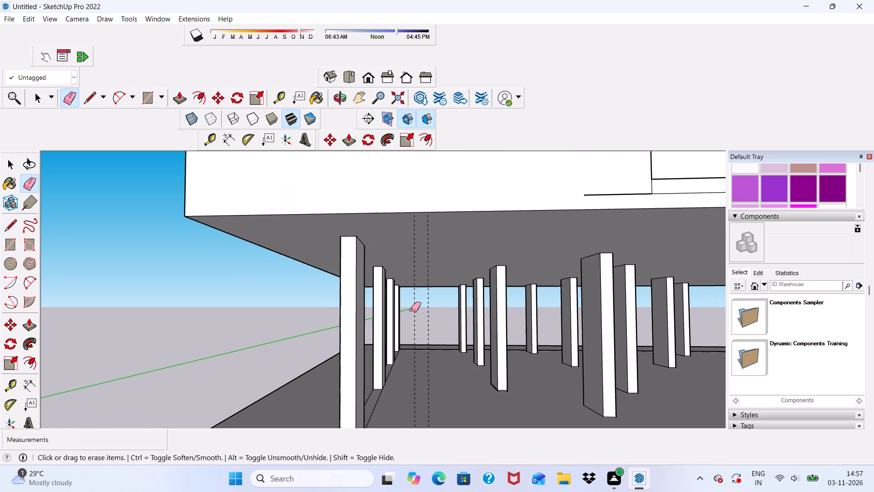
pyautogui.moveTo(410, 308); pyautogui.dragTo(429, 304)
pyautogui.scroll(-10, 326, 213)
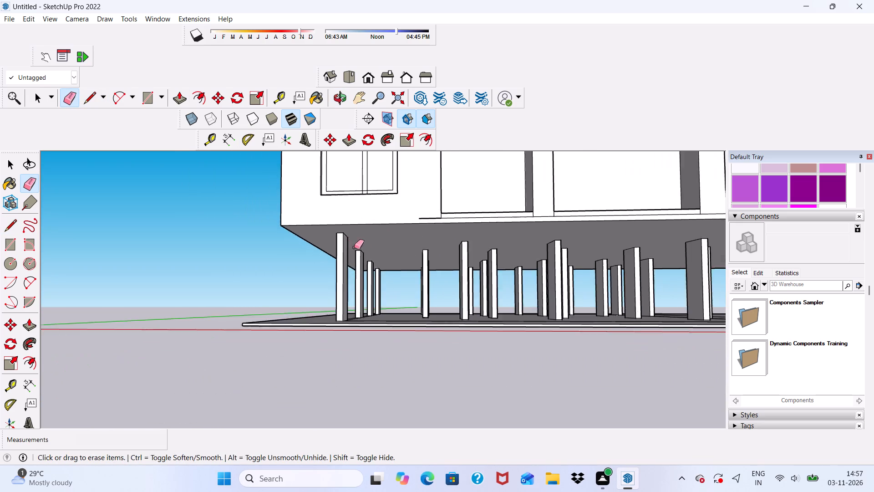
# Erase the bottom outer window's mullion line ends crossing the bottom frame and the inner frame edge segments between the mullion lines.
pyautogui.scroll(-1, 354, 247)
pyautogui.moveTo(358, 251); pyautogui.dragTo(367, 320, button='middle')
pyautogui.scroll(6, 379, 270)
pyautogui.scroll(5, 361, 350)
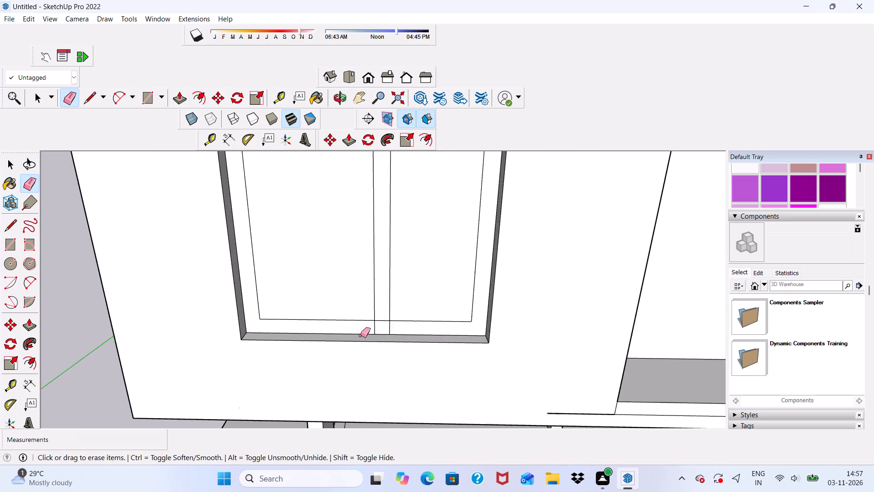
pyautogui.scroll(5, 361, 335)
pyautogui.moveTo(386, 312); pyautogui.dragTo(404, 327)
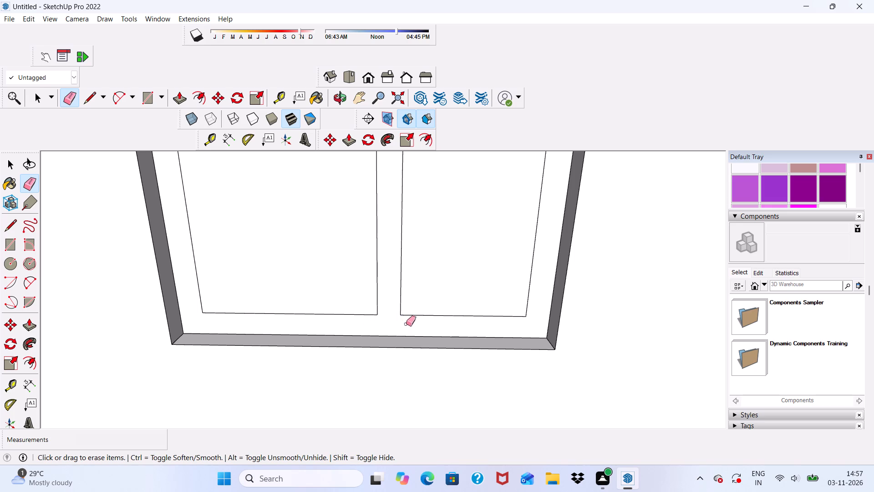
pyautogui.scroll(-12, 404, 312)
pyautogui.scroll(12, 412, 225)
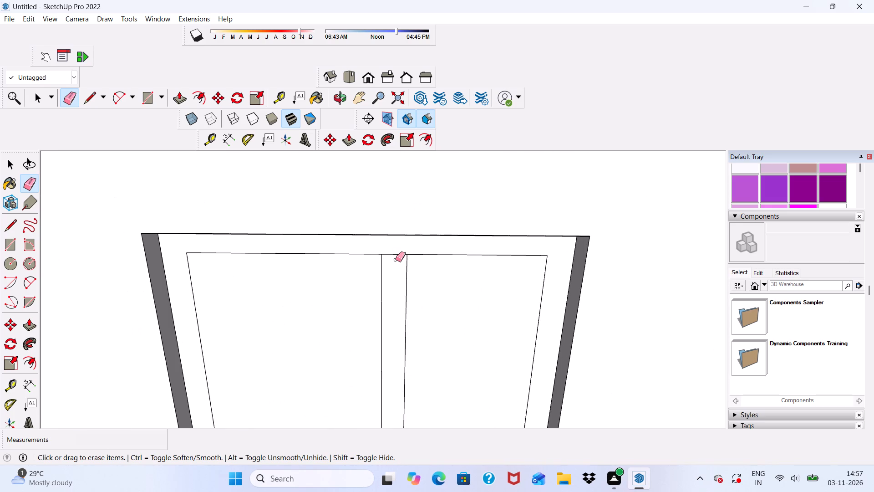
pyautogui.moveTo(396, 254); pyautogui.dragTo(397, 244)
pyautogui.scroll(-6, 396, 254)
pyautogui.scroll(-10, 395, 300)
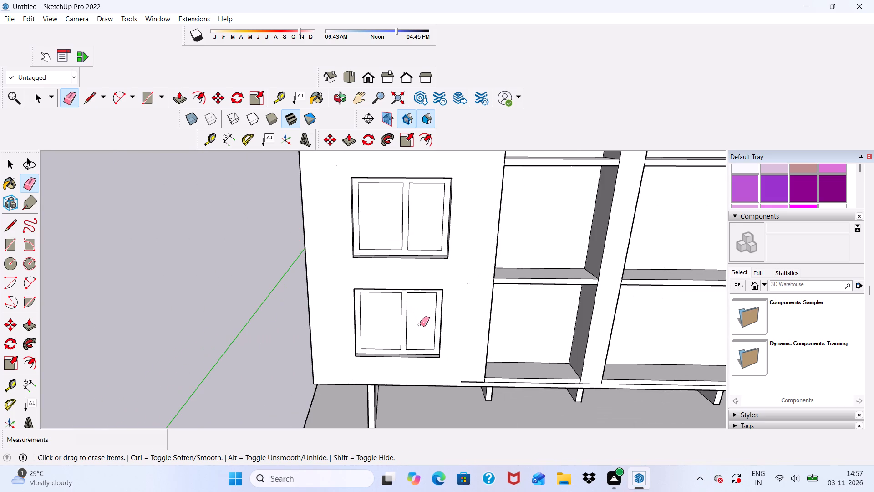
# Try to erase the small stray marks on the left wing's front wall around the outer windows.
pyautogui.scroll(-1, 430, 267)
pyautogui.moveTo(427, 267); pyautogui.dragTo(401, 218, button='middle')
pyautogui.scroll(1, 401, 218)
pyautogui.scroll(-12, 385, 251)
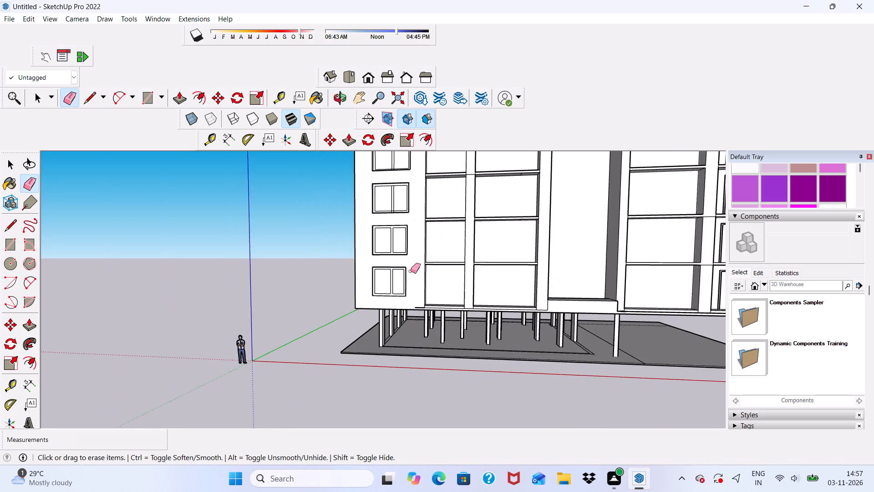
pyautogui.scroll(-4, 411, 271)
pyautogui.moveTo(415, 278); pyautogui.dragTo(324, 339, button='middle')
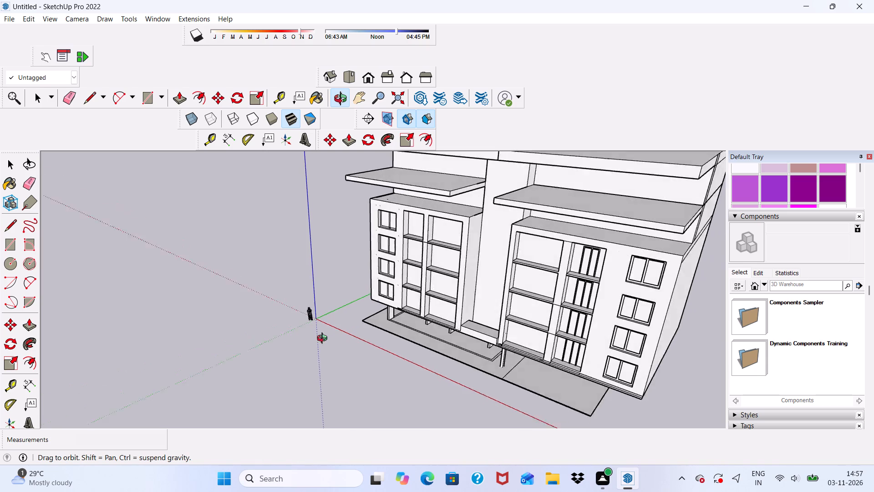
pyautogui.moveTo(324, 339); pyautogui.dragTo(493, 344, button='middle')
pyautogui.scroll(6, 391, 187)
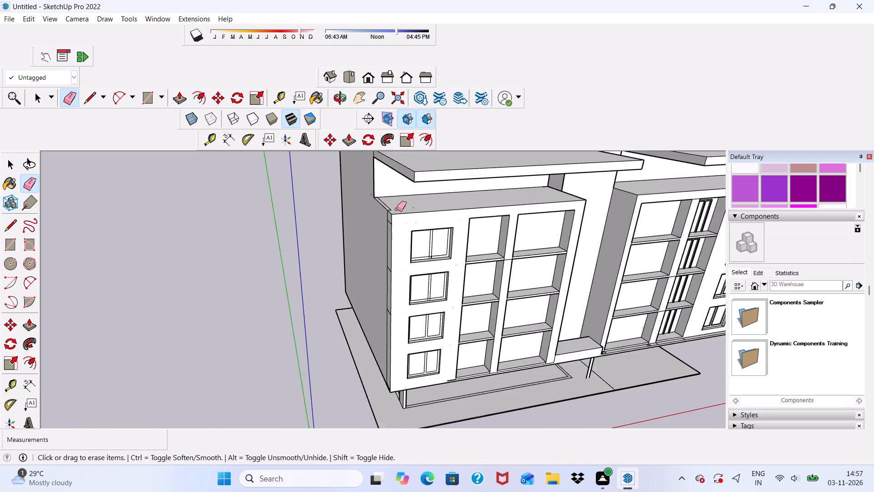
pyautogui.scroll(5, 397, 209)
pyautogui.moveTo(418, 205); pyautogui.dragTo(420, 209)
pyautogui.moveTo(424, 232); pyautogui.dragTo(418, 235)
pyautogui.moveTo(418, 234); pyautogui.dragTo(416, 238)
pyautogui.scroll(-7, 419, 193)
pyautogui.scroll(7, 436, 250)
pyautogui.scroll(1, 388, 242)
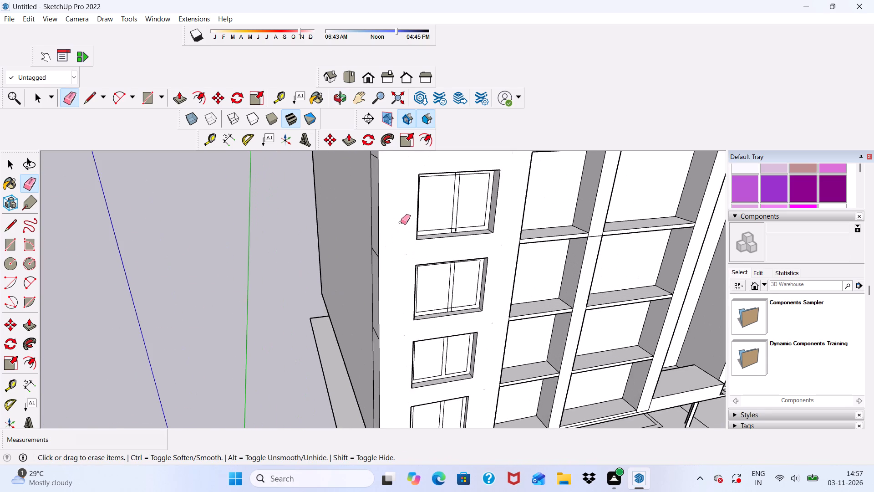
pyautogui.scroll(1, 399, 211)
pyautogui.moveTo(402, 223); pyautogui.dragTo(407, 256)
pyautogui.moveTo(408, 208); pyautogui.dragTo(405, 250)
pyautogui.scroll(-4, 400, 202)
# Erase the leftover vertical edge and short horizontal edges forming a narrow strip on the left wing's side wall.
pyautogui.moveTo(410, 224); pyautogui.dragTo(477, 222, button='middle')
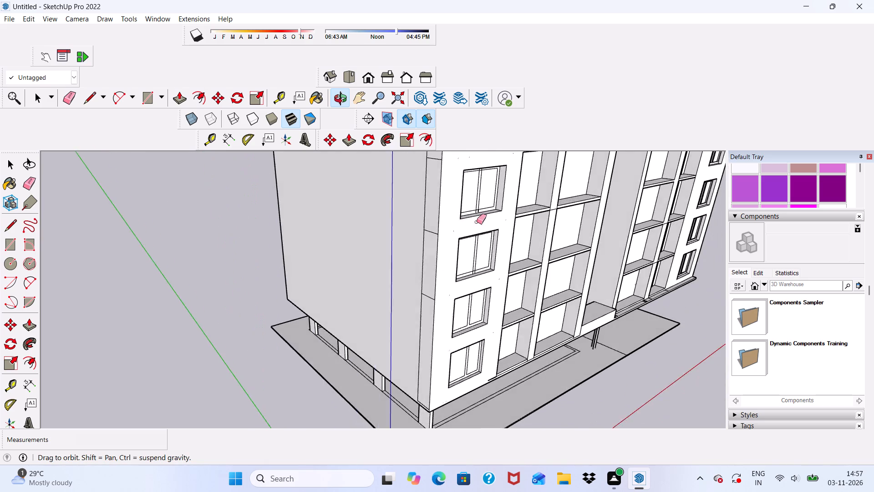
pyautogui.moveTo(477, 222); pyautogui.dragTo(475, 220, button='middle')
pyautogui.scroll(5, 396, 222)
pyautogui.scroll(2, 461, 180)
pyautogui.moveTo(462, 182); pyautogui.dragTo(462, 202)
pyautogui.moveTo(463, 220); pyautogui.dragTo(460, 251)
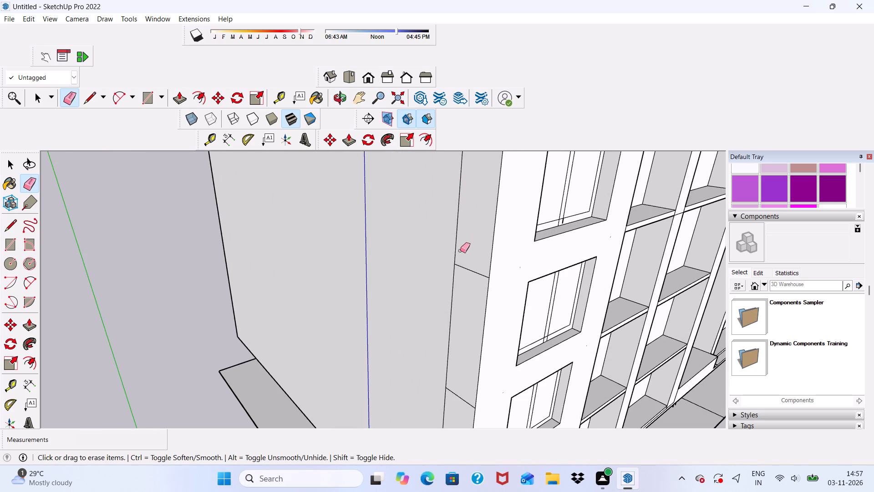
pyautogui.moveTo(460, 251); pyautogui.dragTo(452, 279)
pyautogui.moveTo(452, 270); pyautogui.dragTo(457, 225)
pyautogui.scroll(-6, 428, 169)
pyautogui.scroll(2, 468, 289)
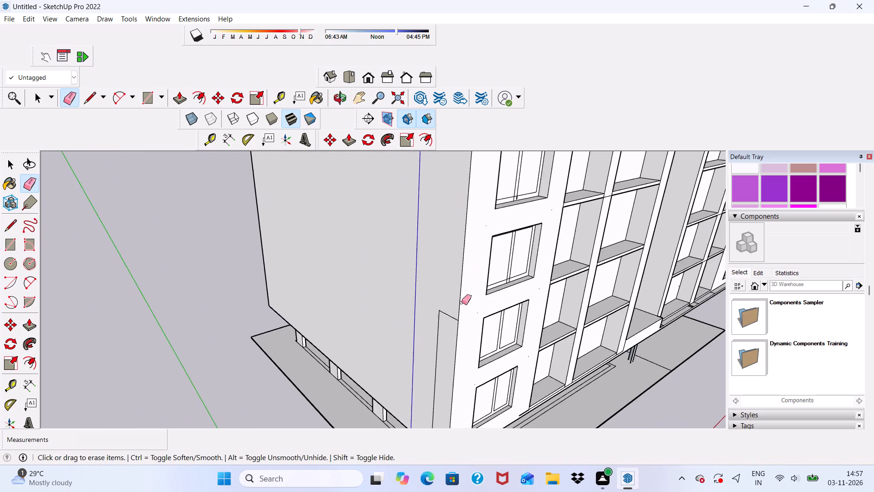
pyautogui.scroll(3, 462, 302)
pyautogui.moveTo(439, 312); pyautogui.dragTo(427, 345)
pyautogui.scroll(-12, 418, 228)
pyautogui.scroll(1, 447, 263)
pyautogui.scroll(-4, 430, 225)
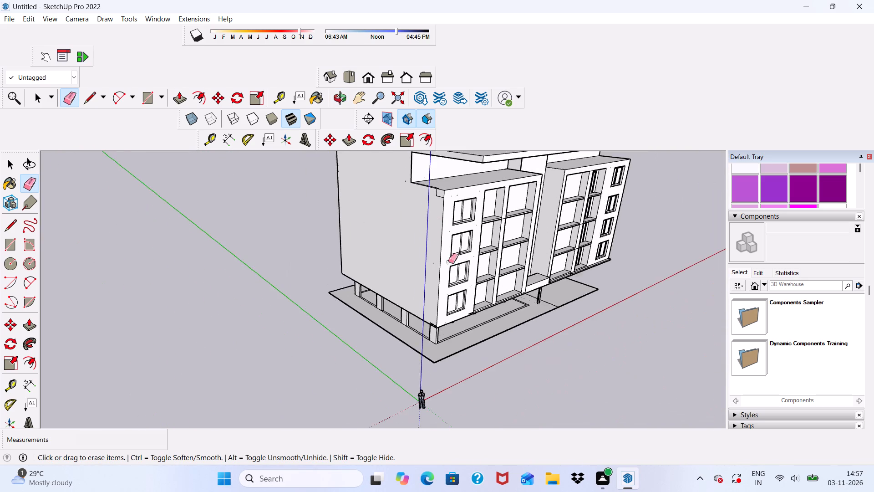
# Erase the remaining strip edges at the side wall's top corner and the leftover edges on the adjoining roof surface.
pyautogui.scroll(16, 451, 206)
pyautogui.moveTo(429, 169); pyautogui.dragTo(441, 204)
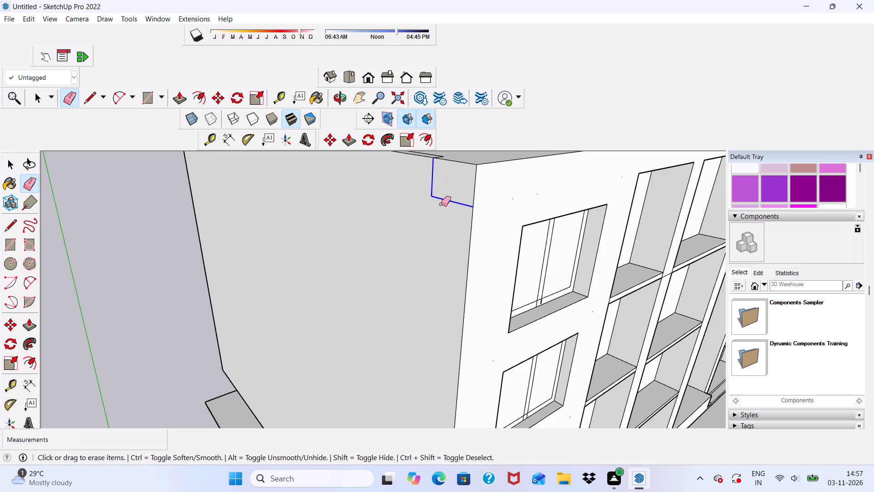
pyautogui.moveTo(441, 204); pyautogui.dragTo(458, 202)
pyautogui.scroll(-9, 448, 189)
pyautogui.scroll(6, 427, 172)
pyautogui.scroll(5, 449, 206)
pyautogui.moveTo(448, 207); pyautogui.dragTo(406, 236, button='middle')
pyautogui.scroll(3, 419, 279)
pyautogui.moveTo(404, 301); pyautogui.dragTo(404, 303)
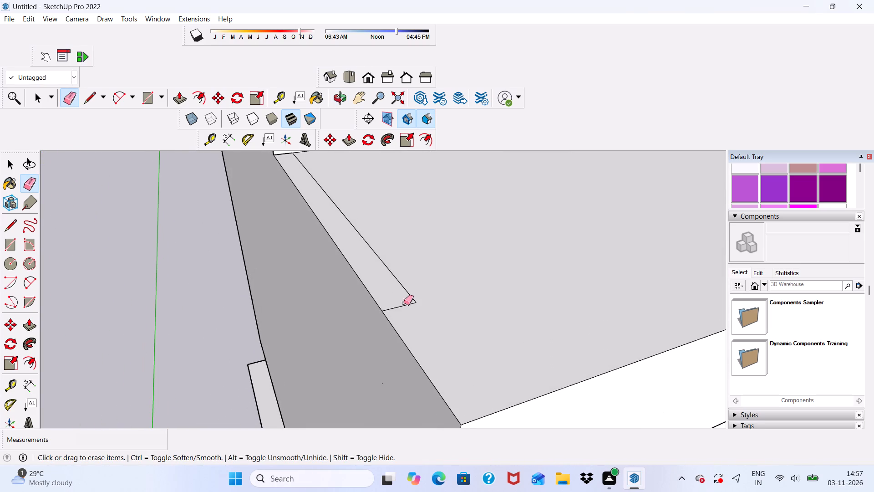
pyautogui.moveTo(404, 303); pyautogui.dragTo(403, 281)
pyautogui.click(403, 280)
pyautogui.scroll(-6, 376, 227)
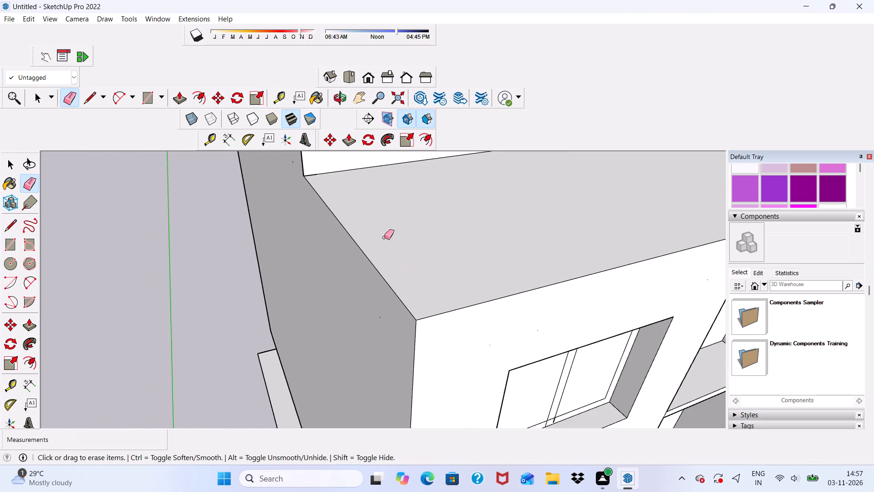
pyautogui.scroll(-5, 383, 229)
# Erase the top outer window's mullion line ends crossing the top frame and the inner top edge segment between them.
pyautogui.moveTo(407, 280); pyautogui.dragTo(279, 214, button='middle')
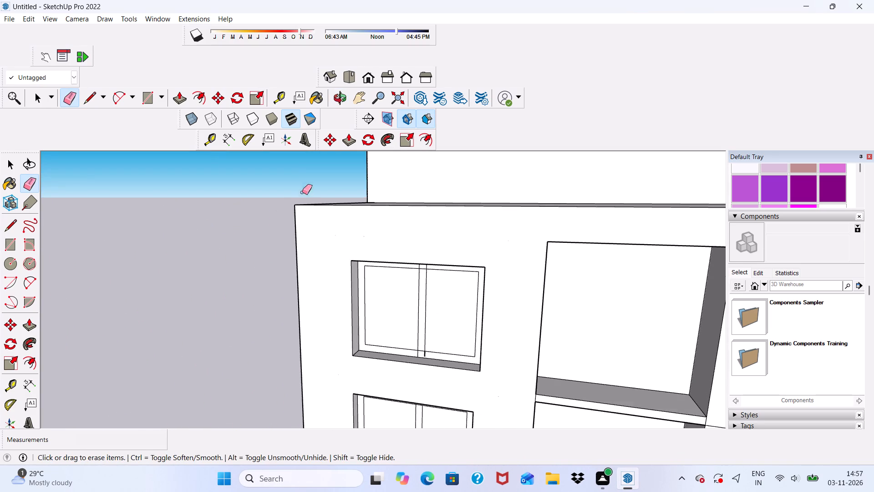
pyautogui.scroll(-4, 301, 191)
pyautogui.moveTo(375, 274); pyautogui.dragTo(431, 266, button='middle')
pyautogui.scroll(4, 425, 244)
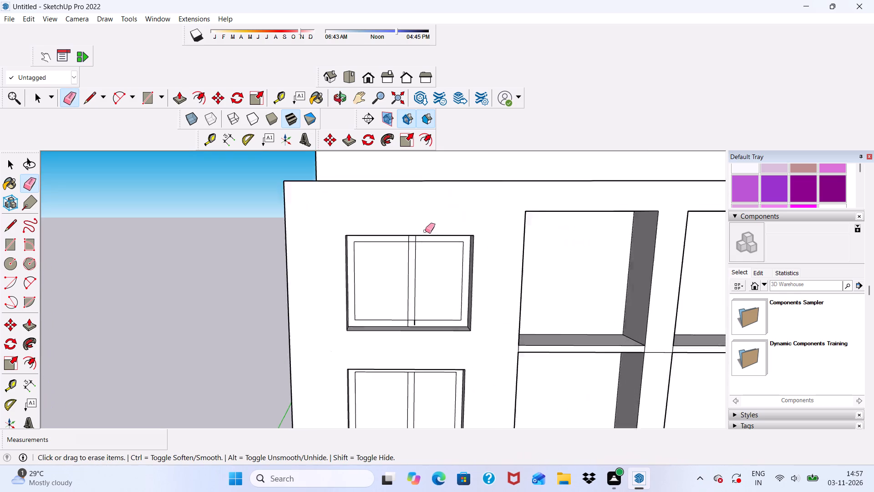
pyautogui.scroll(13, 425, 231)
pyautogui.moveTo(392, 245); pyautogui.dragTo(422, 248)
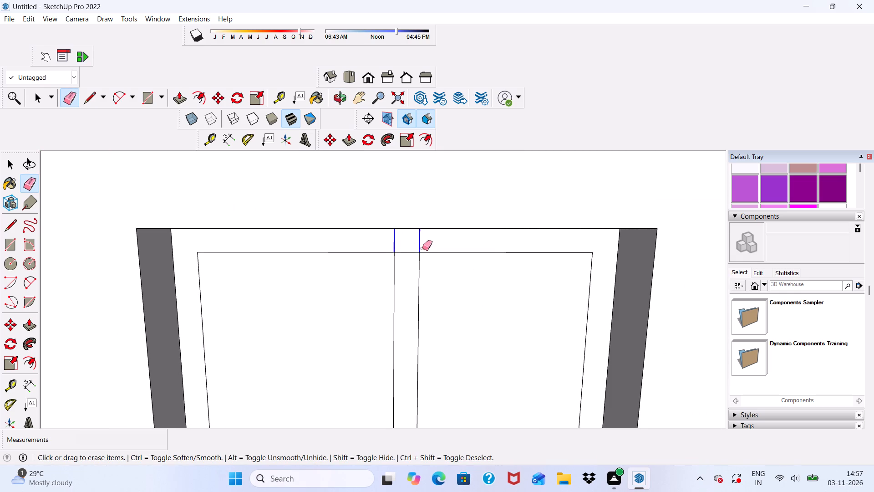
pyautogui.moveTo(422, 248); pyautogui.dragTo(421, 249)
pyautogui.moveTo(411, 250); pyautogui.dragTo(407, 258)
pyautogui.scroll(-5, 379, 190)
pyautogui.scroll(-6, 356, 135)
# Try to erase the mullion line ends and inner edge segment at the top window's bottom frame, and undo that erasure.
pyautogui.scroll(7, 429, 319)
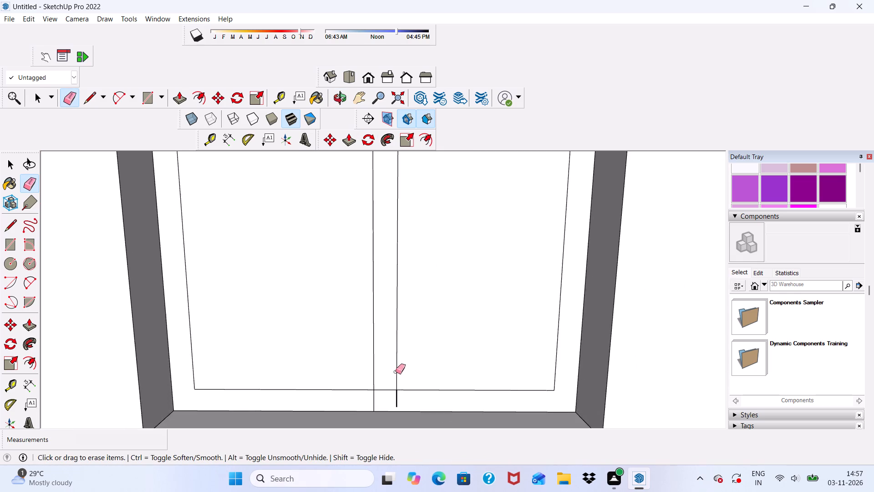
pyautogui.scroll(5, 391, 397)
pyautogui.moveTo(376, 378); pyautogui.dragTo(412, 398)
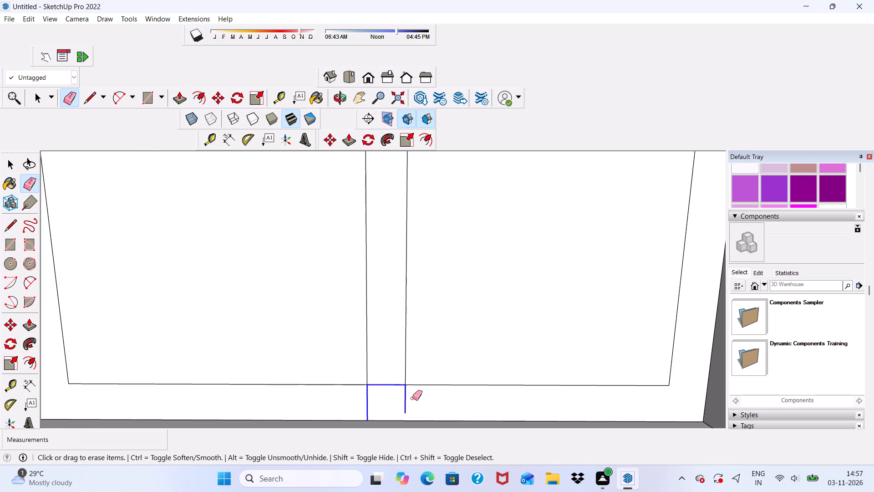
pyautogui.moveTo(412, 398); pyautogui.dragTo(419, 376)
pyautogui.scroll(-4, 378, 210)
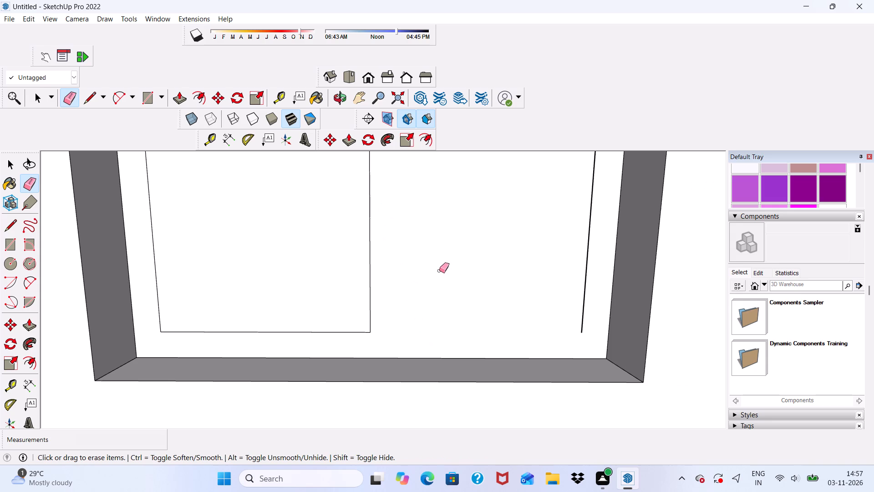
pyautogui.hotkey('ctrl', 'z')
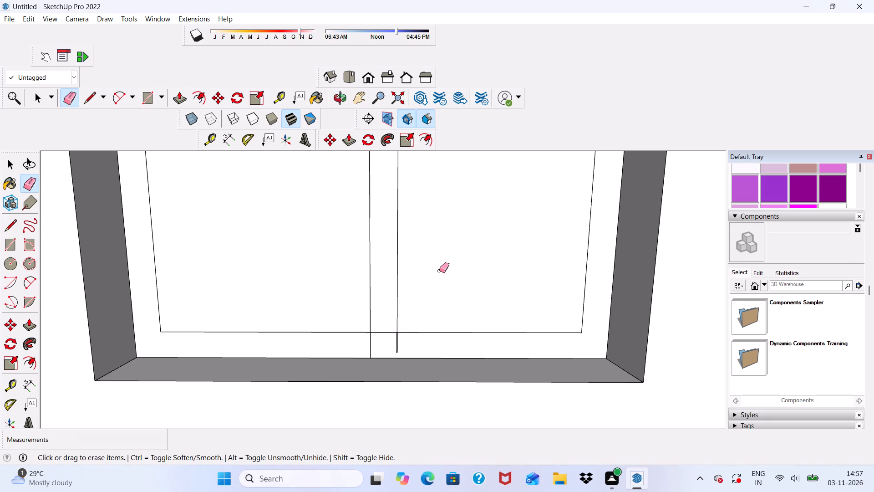
# Erase the top window's mullion line ends crossing the bottom frame and the inner bottom edge segment between them.
pyautogui.scroll(5, 370, 341)
pyautogui.moveTo(401, 345); pyautogui.dragTo(411, 347)
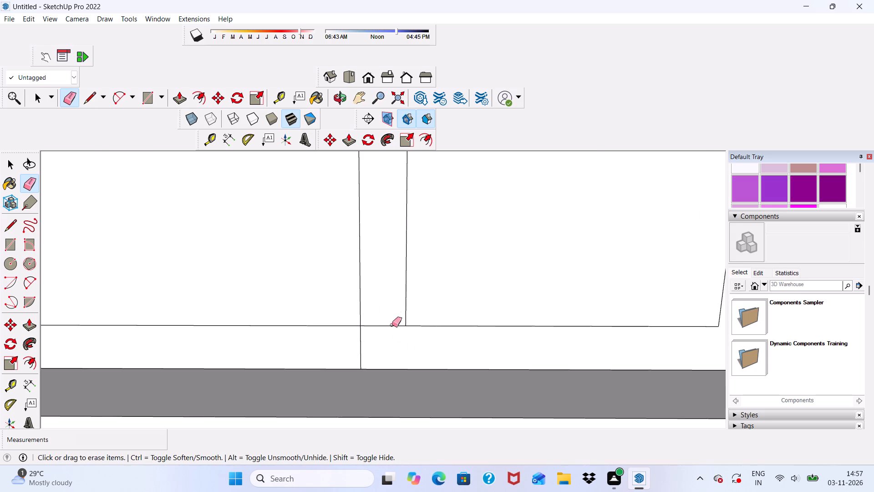
pyautogui.moveTo(391, 318); pyautogui.dragTo(399, 337)
pyautogui.moveTo(389, 349); pyautogui.dragTo(320, 365)
pyautogui.scroll(-6, 321, 280)
pyautogui.scroll(-10, 406, 237)
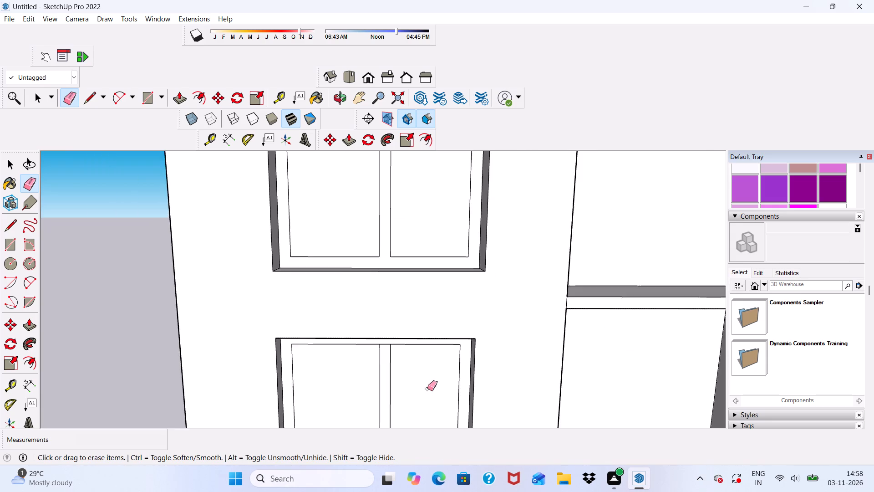
# Erase the second window's inner frame edge segments between the mullion lines and the line ends crossing its bottom frame.
pyautogui.moveTo(429, 393); pyautogui.dragTo(437, 346, button='middle')
pyautogui.scroll(6, 406, 346)
pyautogui.scroll(3, 366, 318)
pyautogui.moveTo(369, 318); pyautogui.dragTo(379, 329)
pyautogui.scroll(-3, 370, 286)
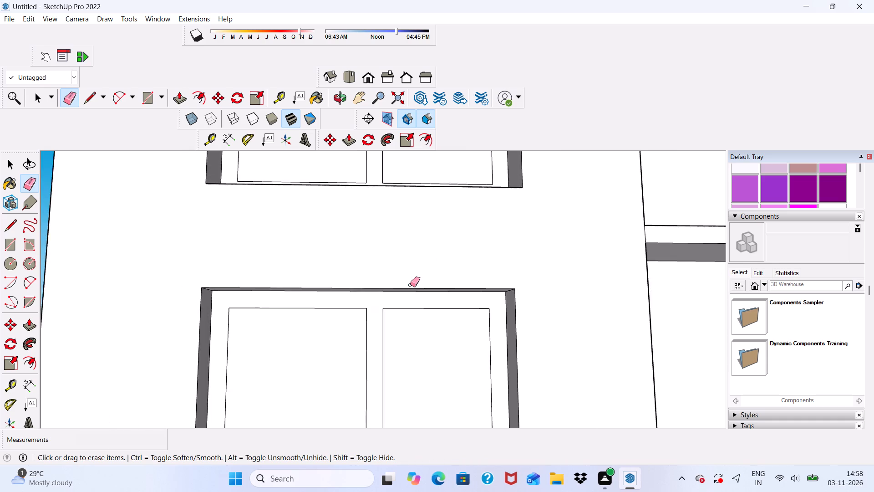
pyautogui.scroll(-11, 410, 285)
pyautogui.scroll(11, 390, 361)
pyautogui.moveTo(390, 373); pyautogui.dragTo(415, 368)
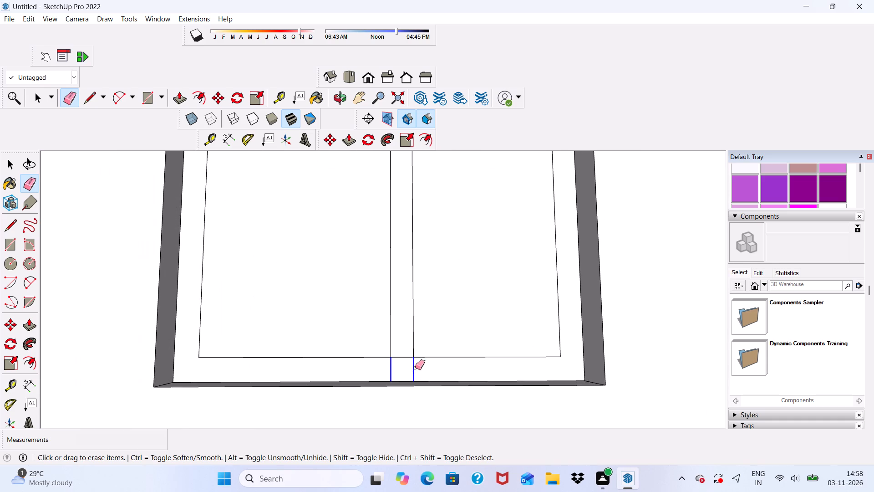
pyautogui.moveTo(415, 368); pyautogui.dragTo(403, 354)
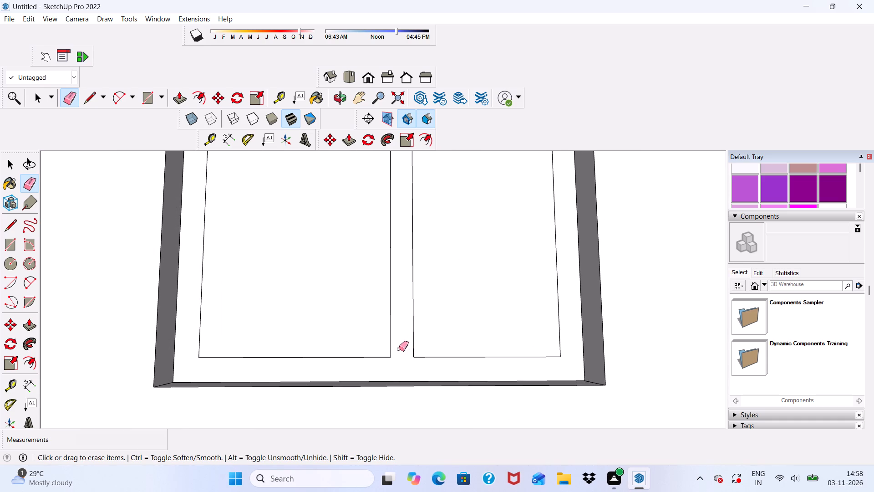
pyautogui.scroll(-3, 406, 348)
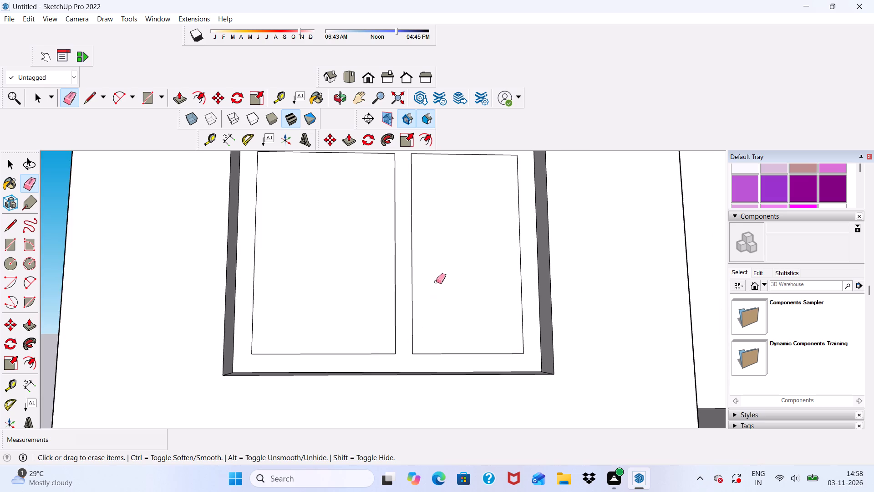
# Inspect the left wing's outer windows for leftover mullion and frame lines.
pyautogui.scroll(-11, 431, 272)
pyautogui.scroll(6, 423, 394)
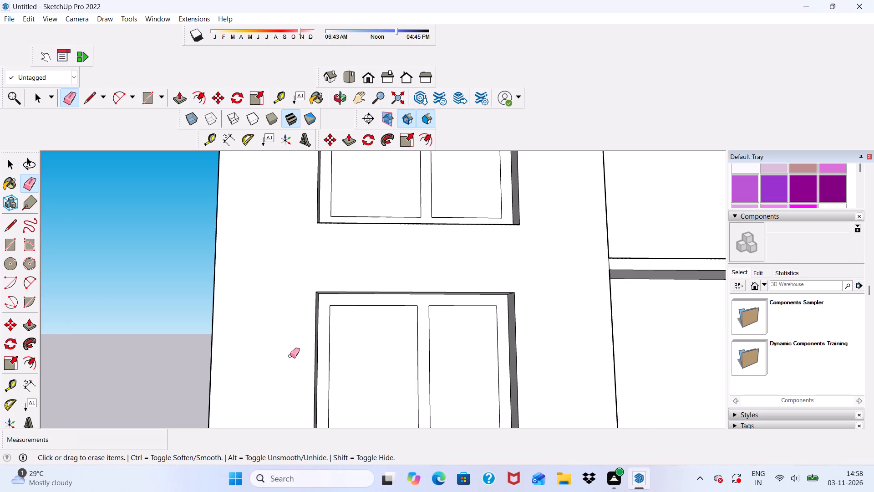
pyautogui.scroll(-4, 303, 357)
pyautogui.scroll(-8, 394, 229)
pyautogui.scroll(5, 383, 386)
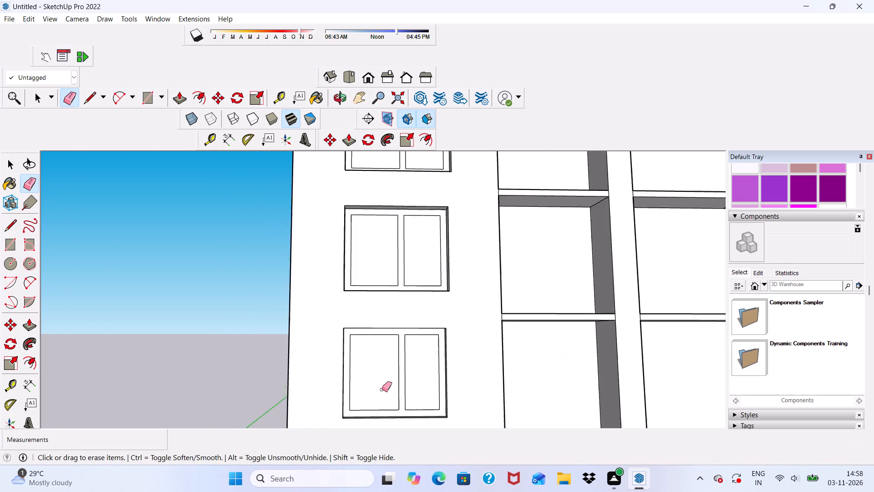
pyautogui.scroll(2, 382, 389)
pyautogui.scroll(-11, 380, 269)
# Start a rectangle for the left wing's narrow openings beside the outer windows.
pyautogui.moveTo(405, 292); pyautogui.dragTo(360, 374, button='middle')
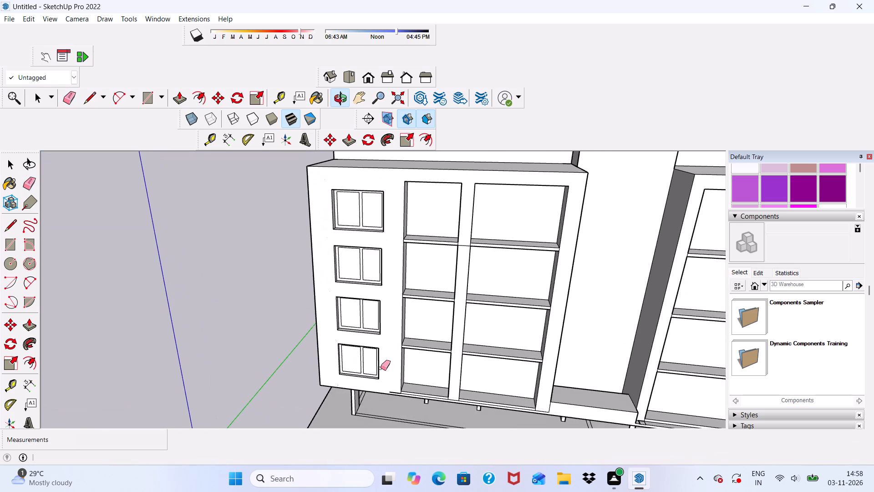
pyautogui.click(143, 96)
pyautogui.scroll(3, 451, 272)
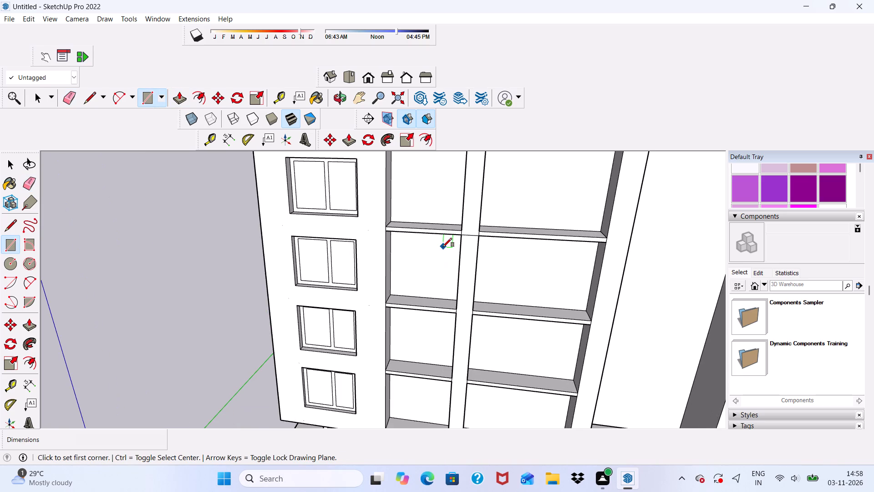
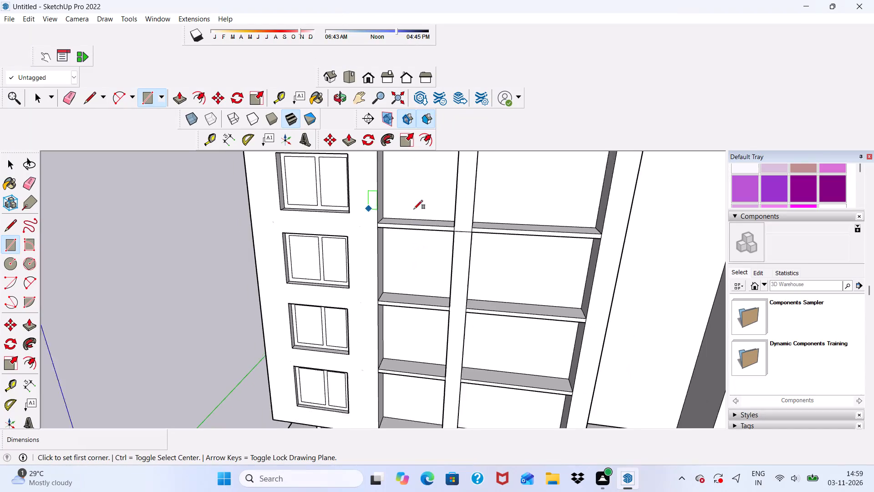
# Draw a door rectangle about 3' 10" wide by 8' 10" high on the back wall of the left wing's top narrow opening, rising from its floor edge.
pyautogui.scroll(-2, 414, 209)
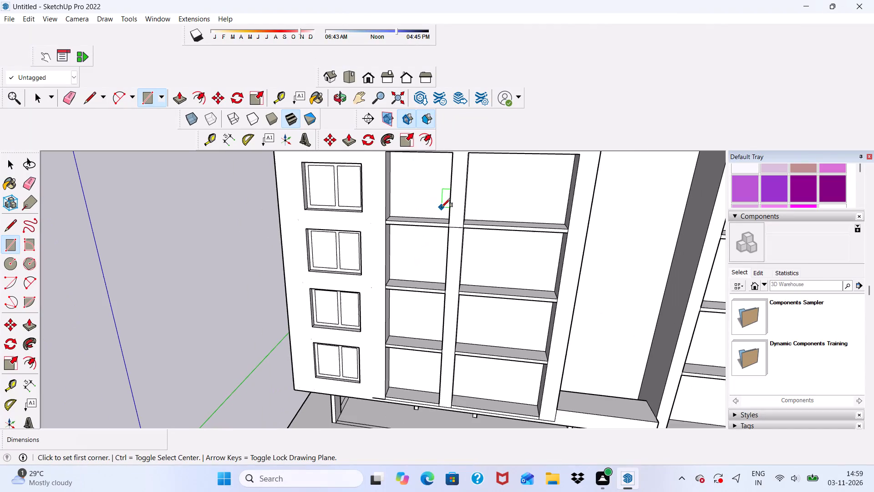
pyautogui.moveTo(424, 288); pyautogui.dragTo(473, 283, button='middle')
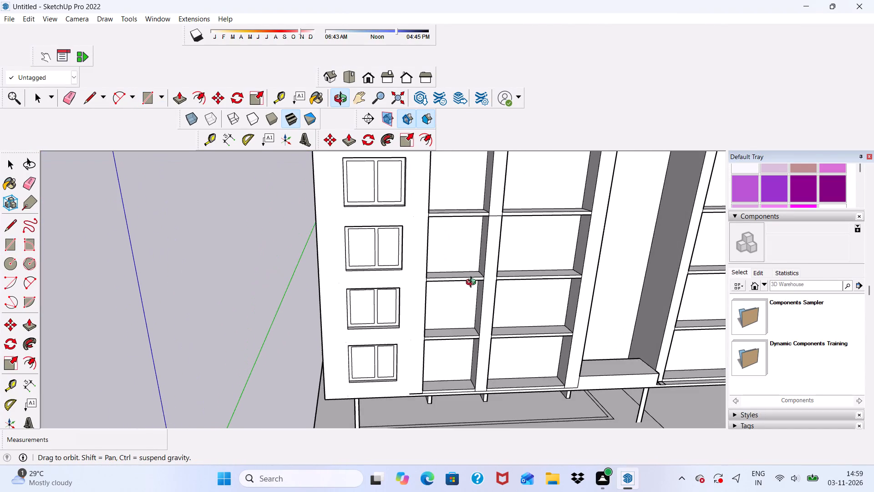
pyautogui.moveTo(473, 283); pyautogui.dragTo(473, 283, button='middle')
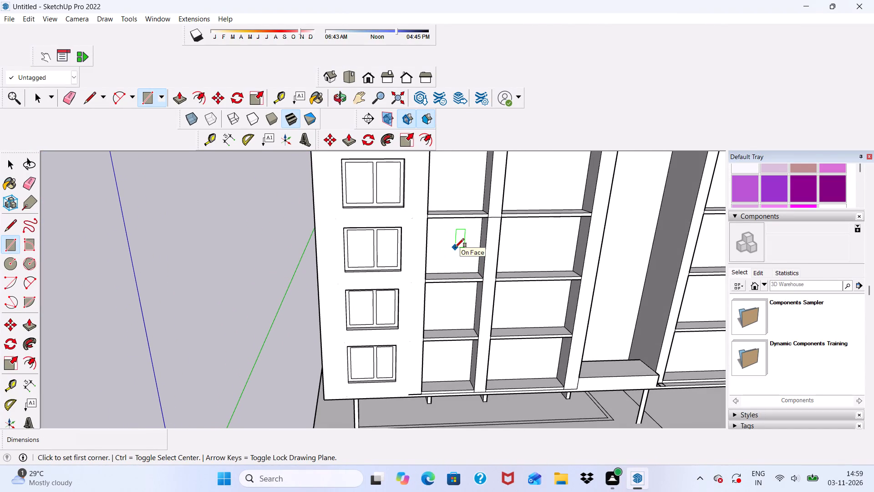
pyautogui.scroll(6, 462, 230)
pyautogui.scroll(-6, 445, 202)
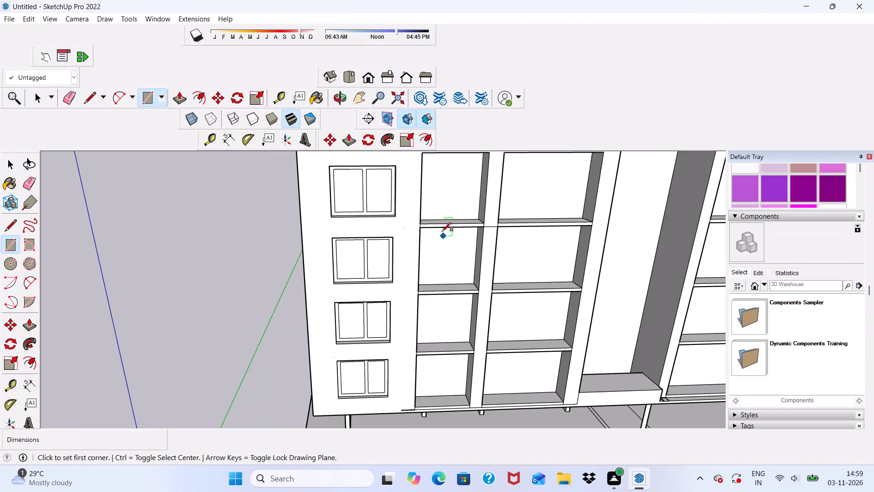
pyautogui.scroll(-5, 442, 231)
pyautogui.moveTo(445, 217); pyautogui.dragTo(421, 236, button='middle')
pyautogui.scroll(3, 440, 247)
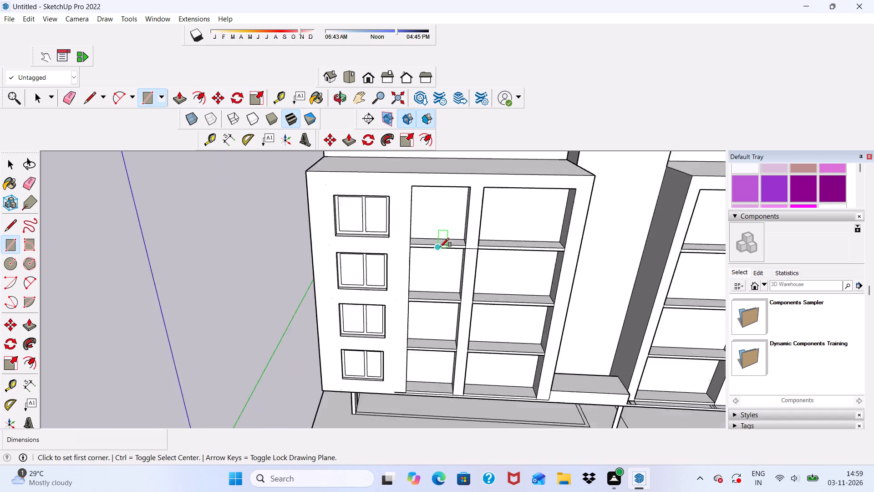
pyautogui.scroll(7, 440, 247)
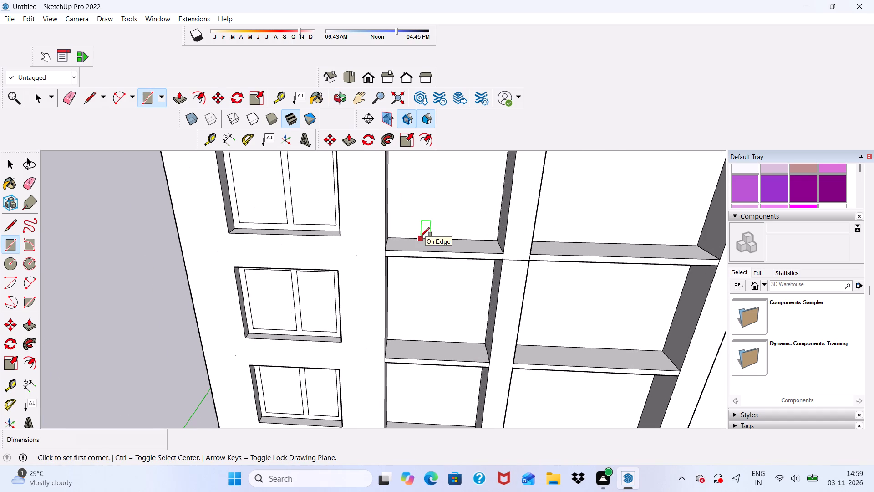
pyautogui.click(421, 236)
pyautogui.scroll(-5, 441, 267)
pyautogui.moveTo(432, 195); pyautogui.dragTo(436, 132, button='middle')
pyautogui.scroll(5, 437, 138)
pyautogui.scroll(-6, 446, 184)
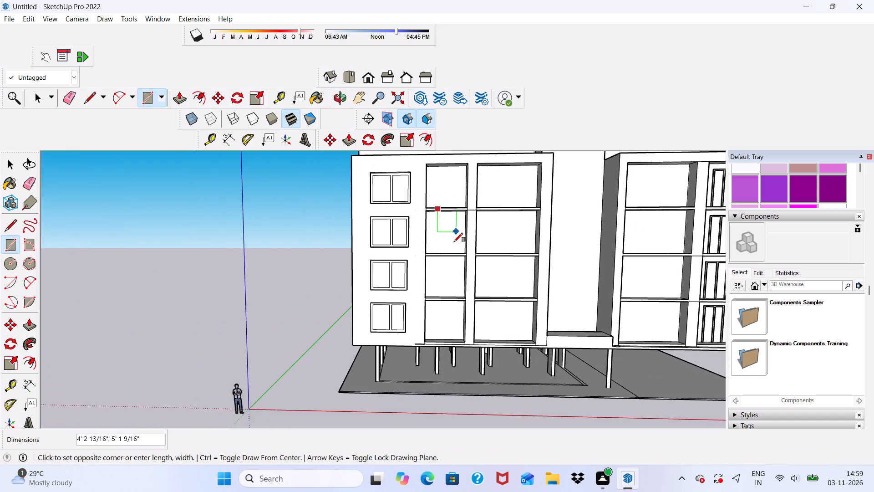
pyautogui.scroll(-4, 454, 242)
pyautogui.scroll(6, 463, 173)
pyautogui.scroll(12, 469, 235)
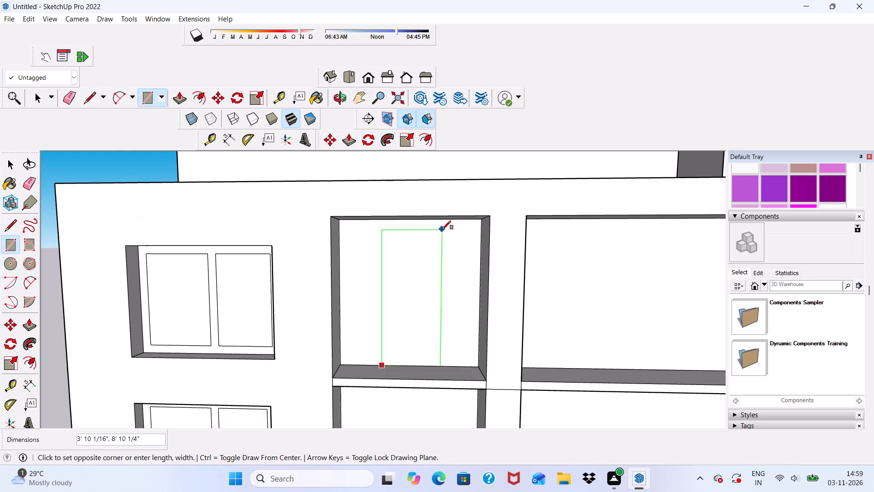
pyautogui.click(442, 230)
# Offset the outline of the door rectangle in the top narrow opening to form a thin door frame.
pyautogui.scroll(-5, 430, 185)
pyautogui.moveTo(435, 229); pyautogui.dragTo(455, 251, button='middle')
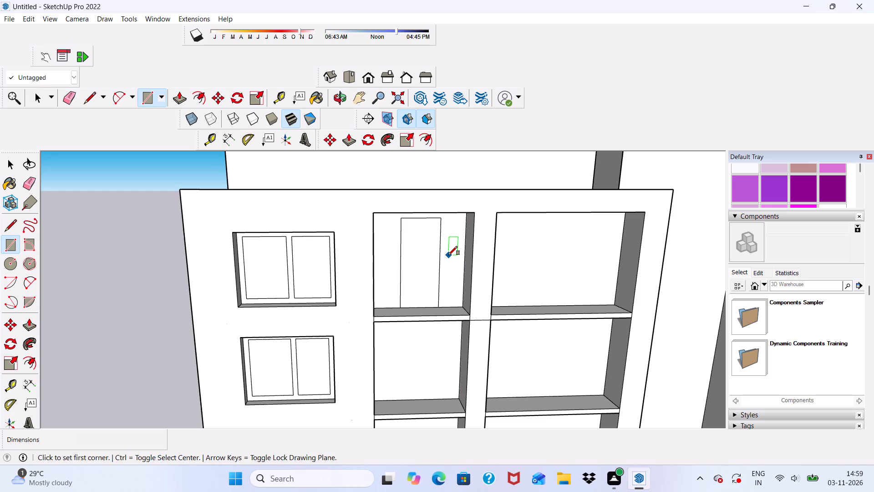
pyautogui.scroll(-5, 385, 275)
pyautogui.moveTo(401, 295); pyautogui.dragTo(363, 261, button='middle')
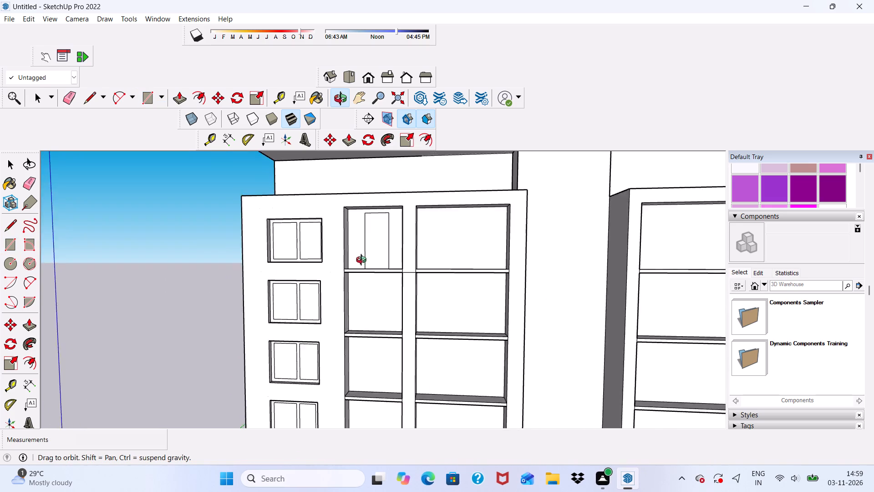
pyautogui.moveTo(363, 261); pyautogui.dragTo(377, 275, button='middle')
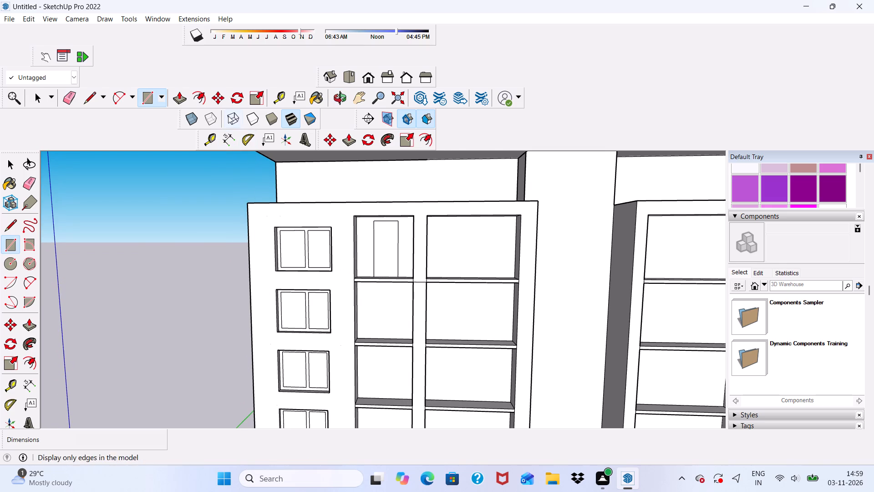
pyautogui.click(195, 97)
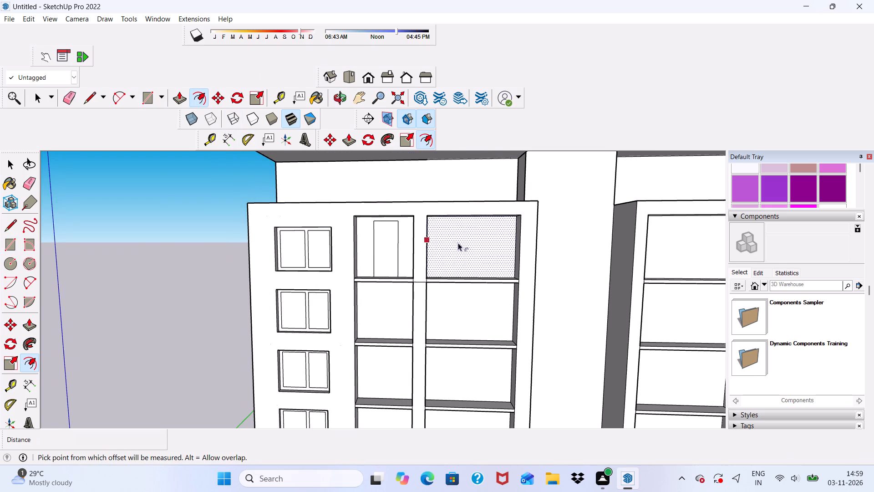
pyautogui.scroll(4, 468, 248)
pyautogui.scroll(5, 343, 252)
pyautogui.click(330, 248)
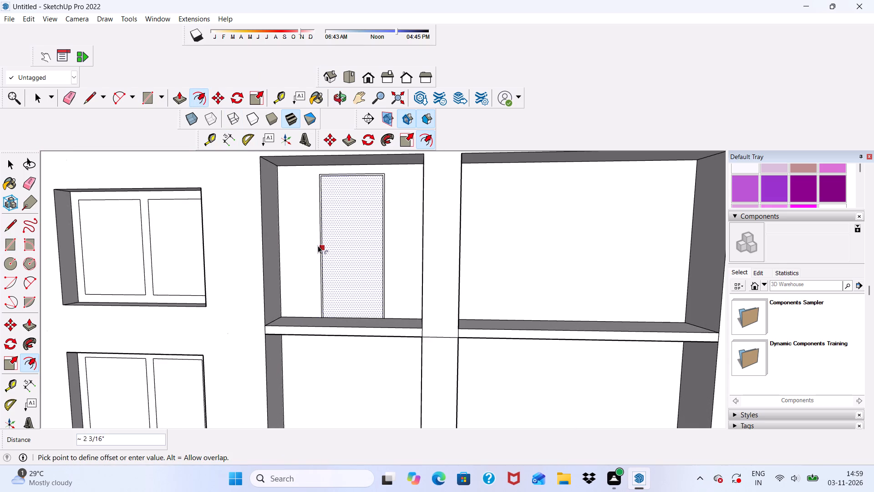
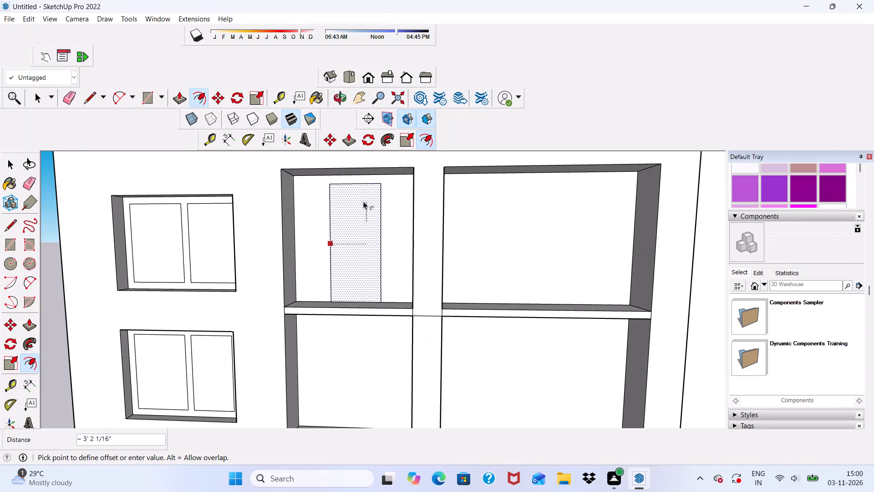
# Set the inward offset of the door outline in the top narrow opening to 3".
pyautogui.scroll(9, 361, 201)
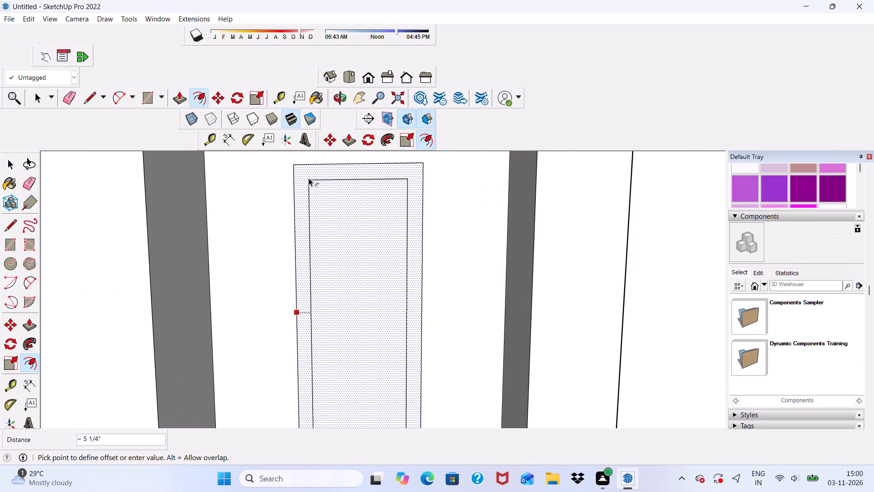
pyautogui.press('3')
pyautogui.hotkey('shift', '"')
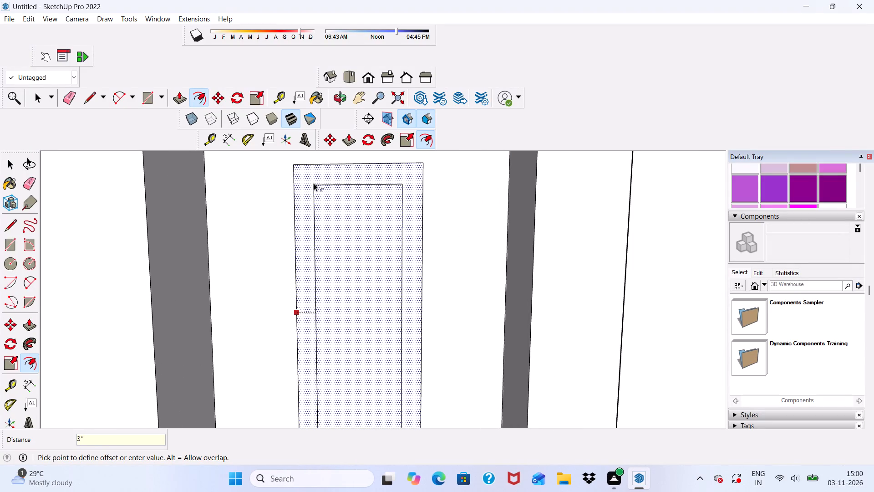
pyautogui.press('Return')
# Draw 3" lines from both bottom corners of the inner door outline down to the floor edge.
pyautogui.scroll(-5, 342, 191)
pyautogui.scroll(1, 381, 169)
pyautogui.scroll(-4, 378, 195)
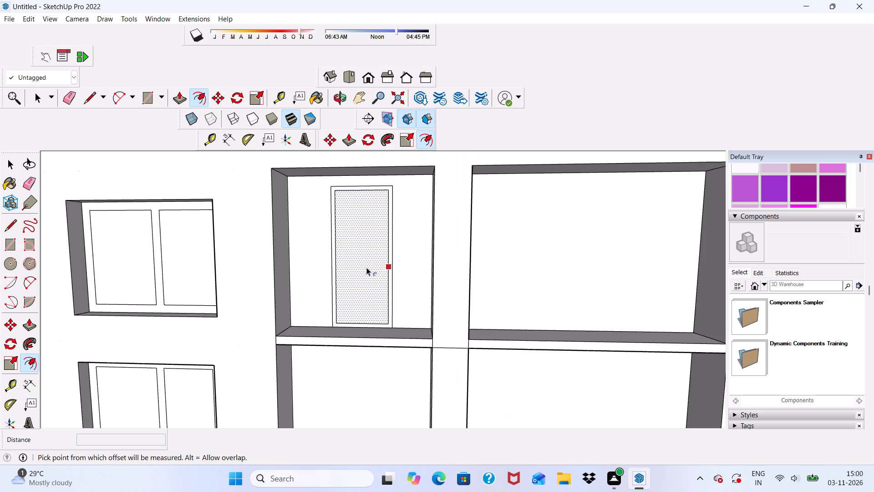
pyautogui.moveTo(368, 269); pyautogui.dragTo(375, 296, button='middle')
pyautogui.click(86, 96)
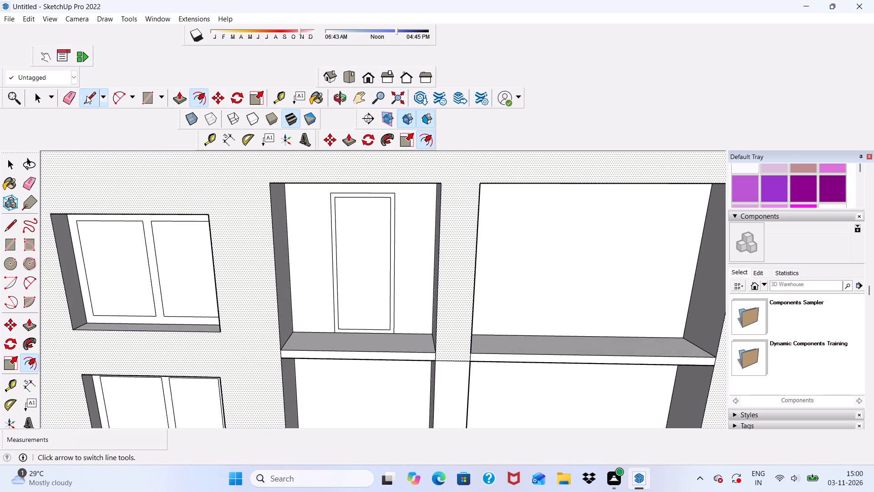
pyautogui.scroll(5, 349, 372)
pyautogui.scroll(9, 315, 302)
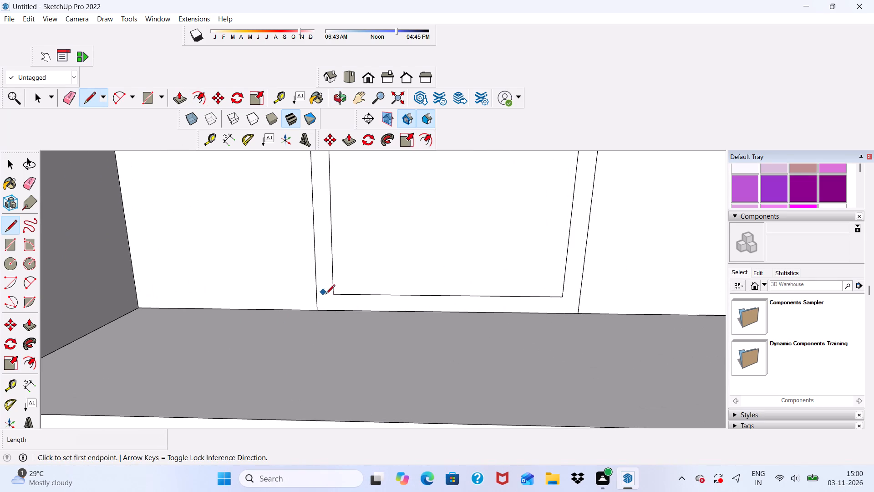
pyautogui.click(331, 296)
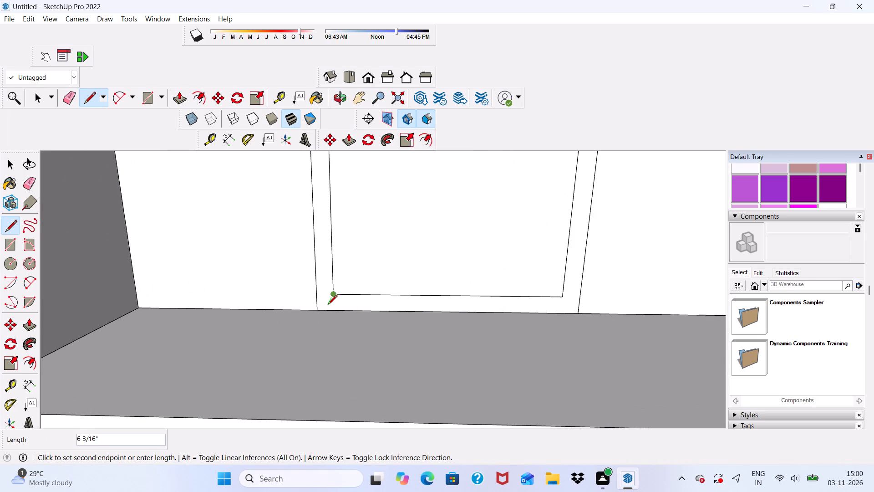
pyautogui.scroll(1, 328, 318)
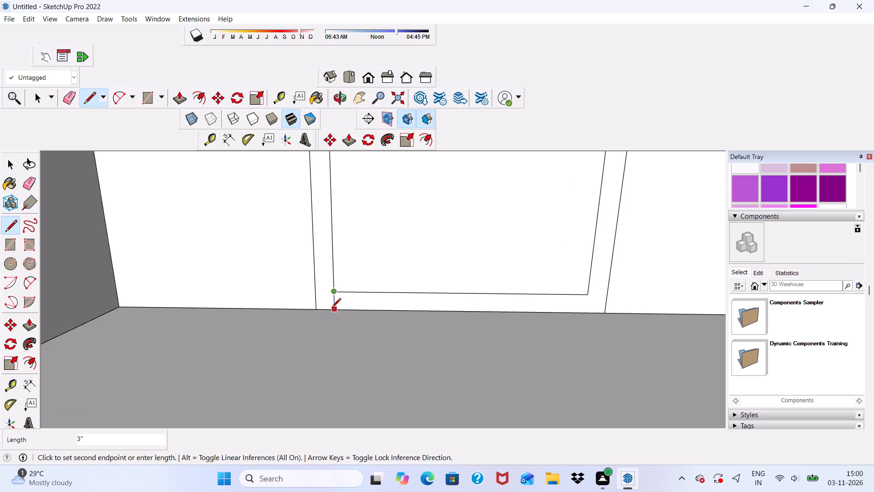
pyautogui.scroll(2, 335, 310)
pyautogui.click(335, 310)
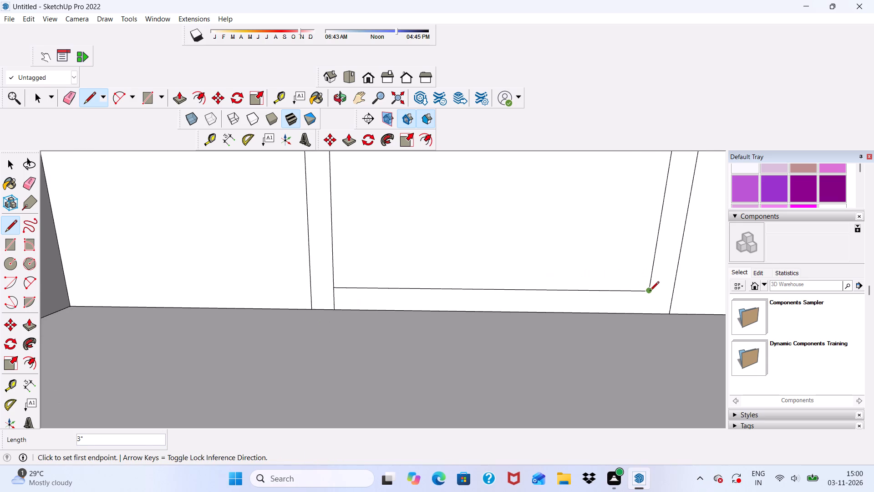
pyautogui.click(650, 292)
pyautogui.click(648, 317)
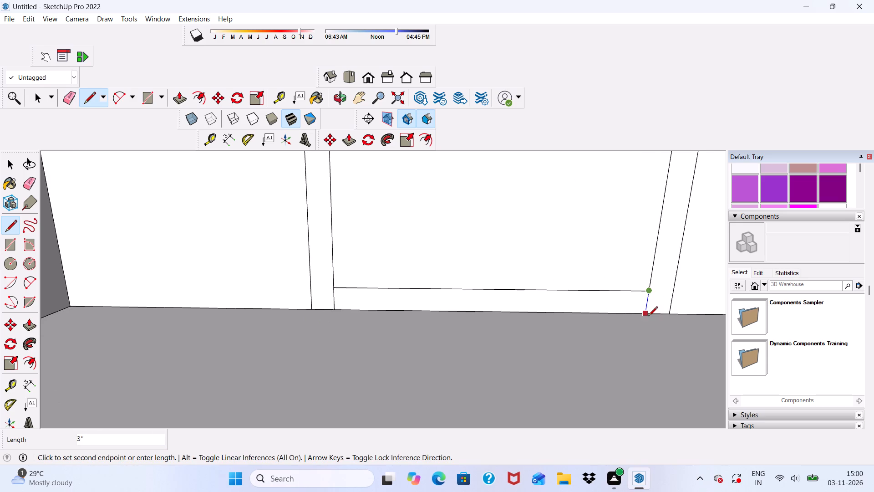
# Erase the bottom edge of the inner door outline between the two frame legs.
pyautogui.click(74, 98)
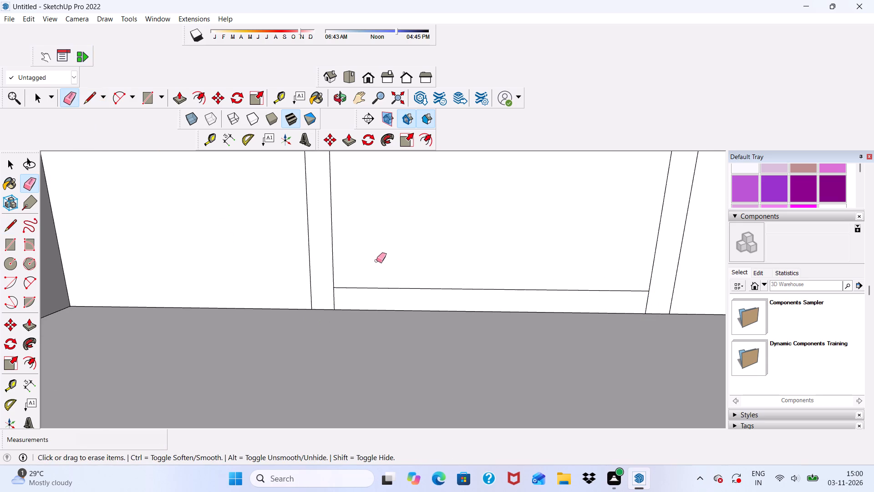
pyautogui.moveTo(381, 264); pyautogui.dragTo(389, 292)
# Place a vertical guide down the middle of the door, about 1' 8" from the frame's left inner edge.
pyautogui.scroll(-20, 382, 277)
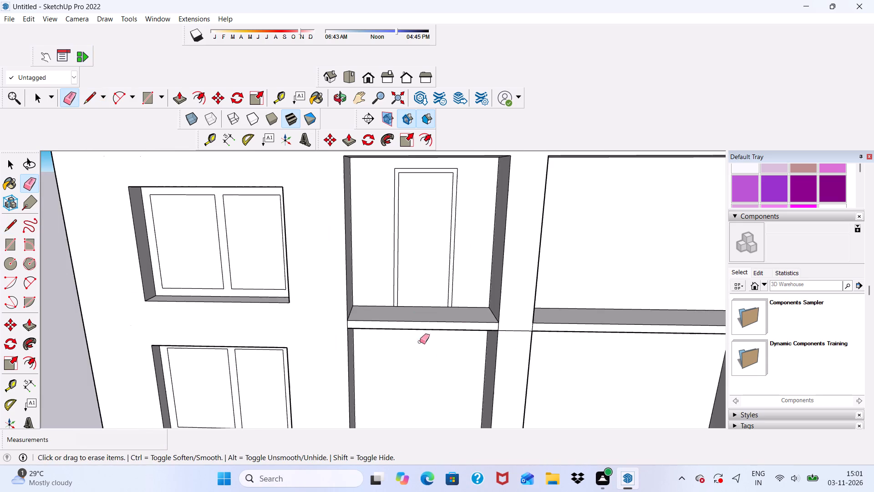
pyautogui.scroll(-1, 420, 342)
pyautogui.moveTo(424, 363); pyautogui.dragTo(462, 305, button='middle')
pyautogui.moveTo(462, 305); pyautogui.dragTo(452, 310, button='middle')
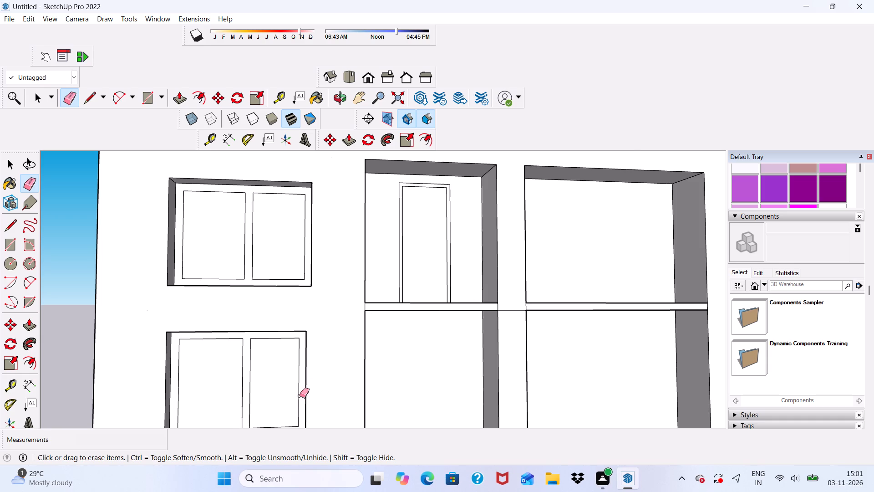
pyautogui.scroll(-4, 300, 386)
pyautogui.scroll(1, 337, 220)
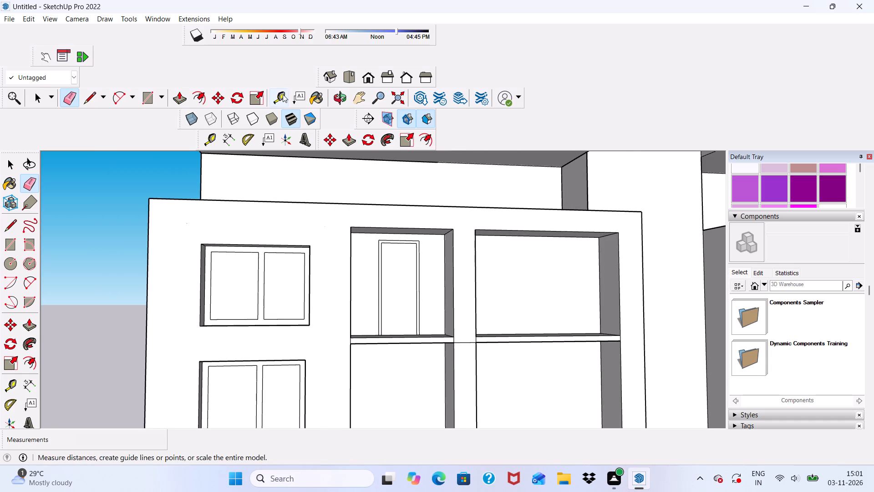
pyautogui.click(283, 94)
pyautogui.scroll(5, 403, 277)
pyautogui.scroll(5, 371, 233)
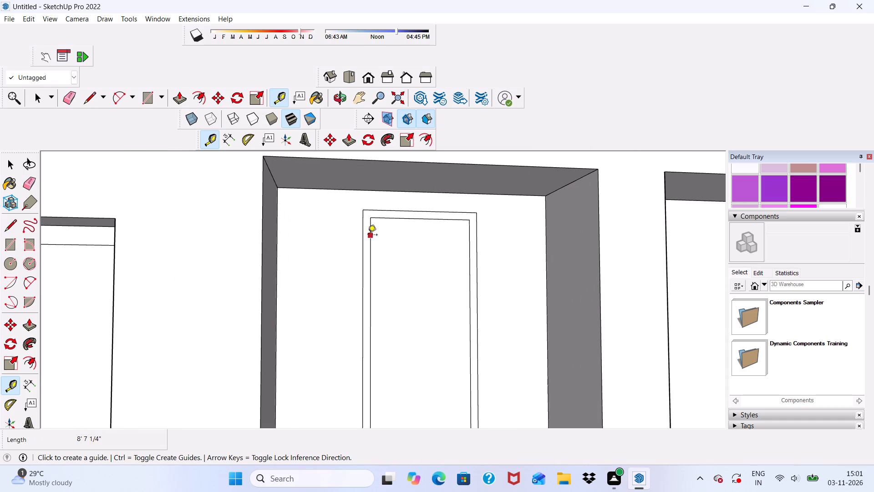
pyautogui.click(368, 236)
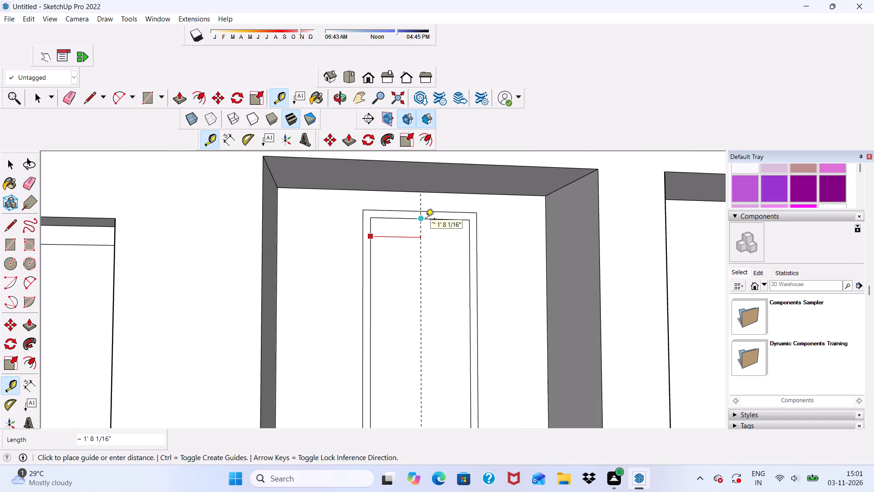
pyautogui.scroll(-20, 417, 212)
pyautogui.moveTo(436, 240); pyautogui.dragTo(423, 246, button='middle')
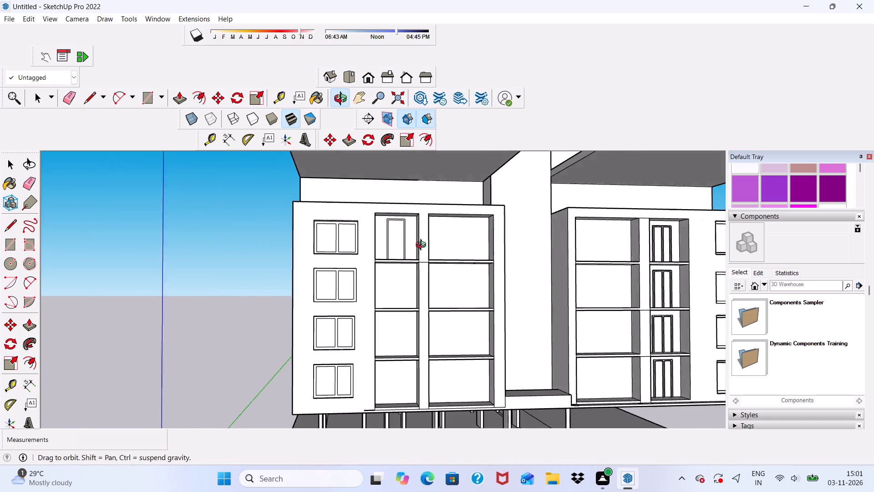
pyautogui.moveTo(423, 246); pyautogui.dragTo(471, 281, button='middle')
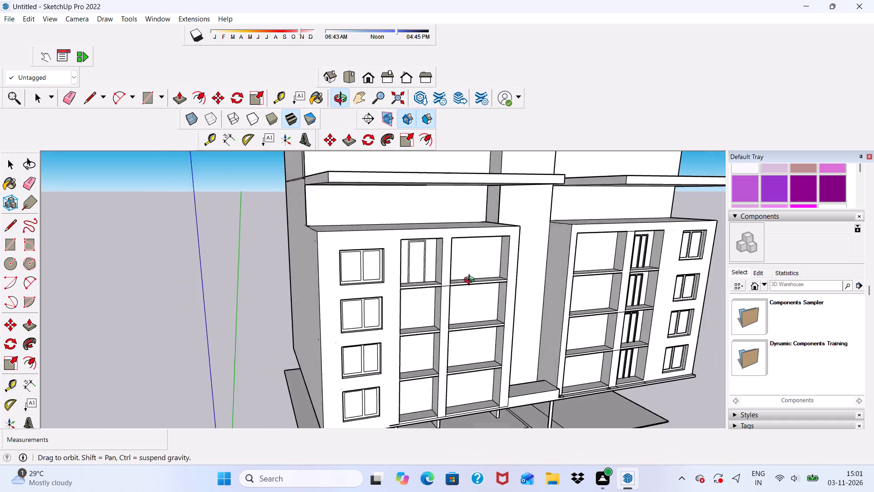
pyautogui.moveTo(471, 281); pyautogui.dragTo(433, 284, button='middle')
pyautogui.scroll(6, 425, 273)
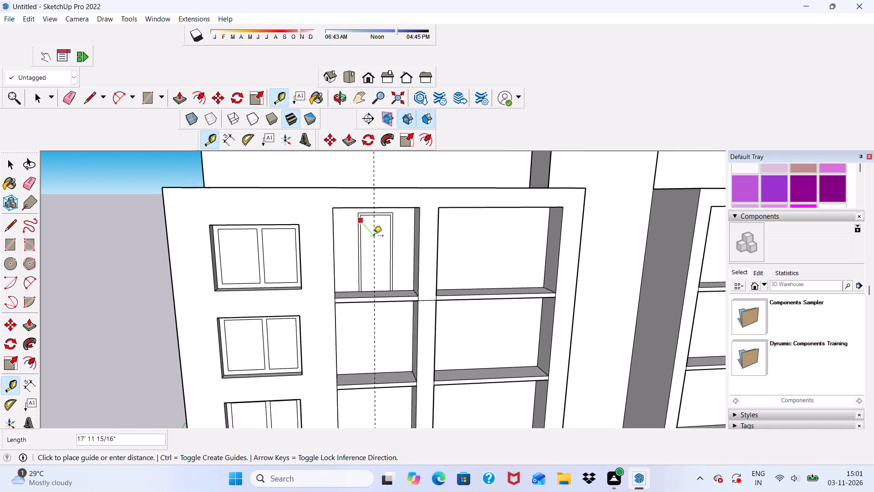
pyautogui.scroll(9, 374, 236)
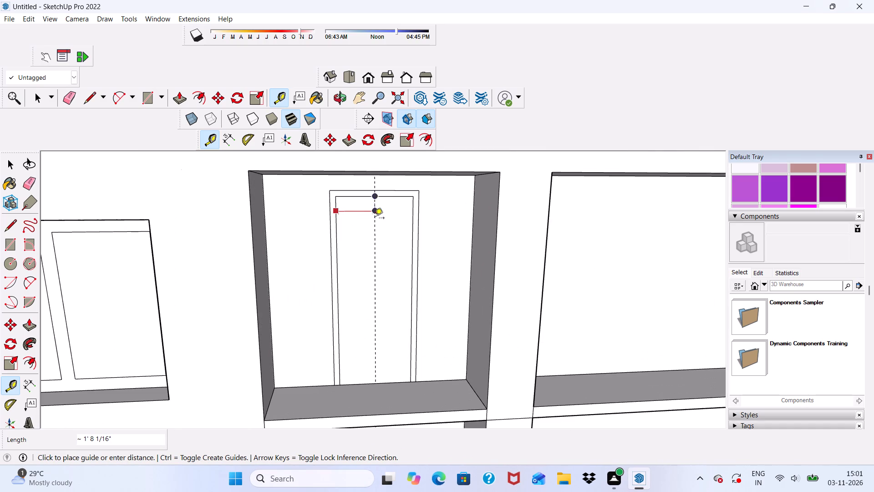
pyautogui.scroll(5, 375, 238)
pyautogui.click(376, 234)
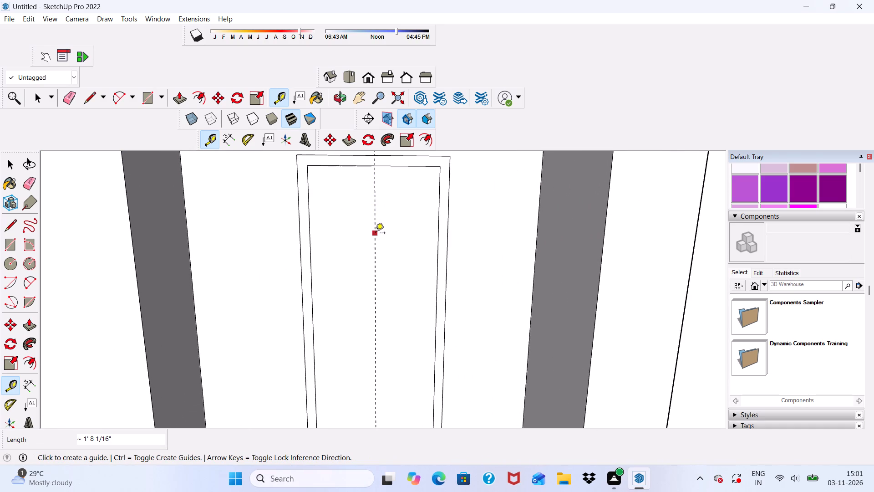
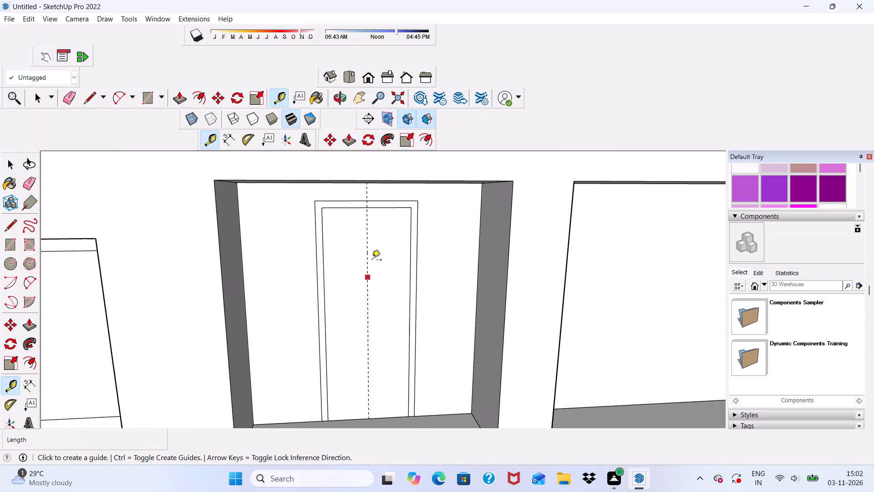
# Place a second vertical guide 3" to the right of the guide down the middle of the top door.
pyautogui.moveTo(367, 281); pyautogui.dragTo(313, 252, button='middle')
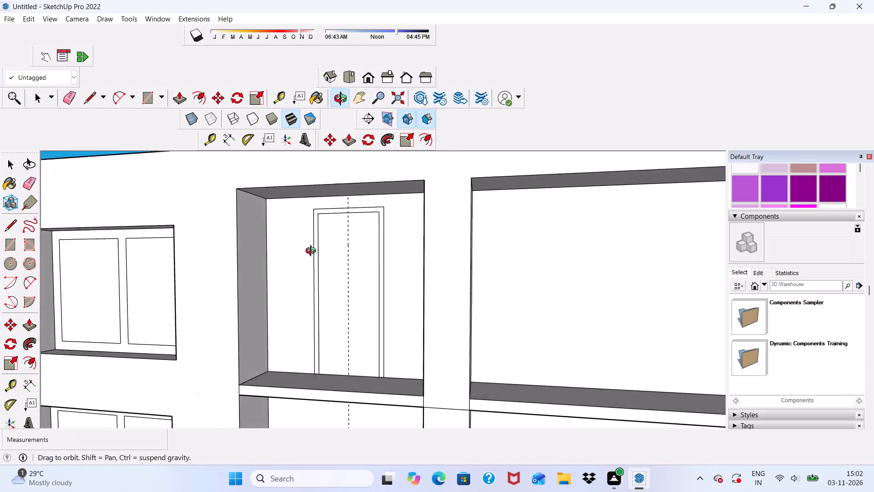
pyautogui.moveTo(313, 252); pyautogui.dragTo(346, 257, button='middle')
pyautogui.scroll(6, 346, 259)
pyautogui.click(371, 257)
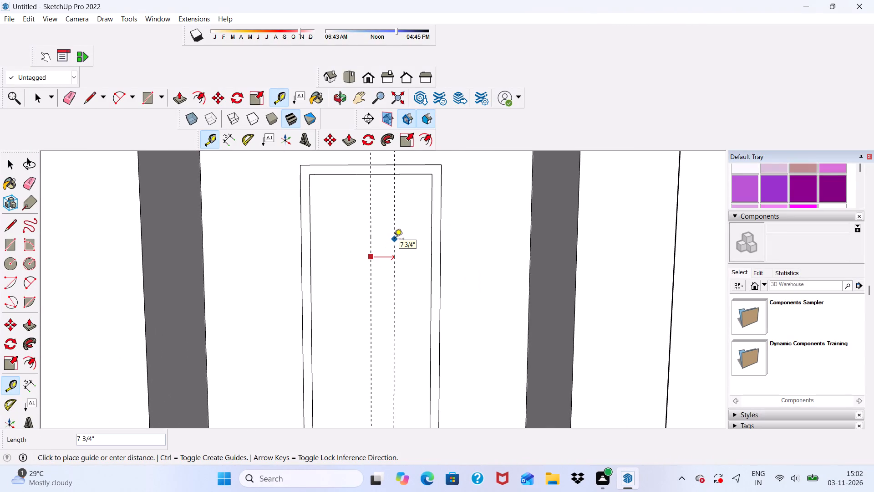
pyautogui.press('3')
pyautogui.hotkey('shift', '"')
pyautogui.press('Return')
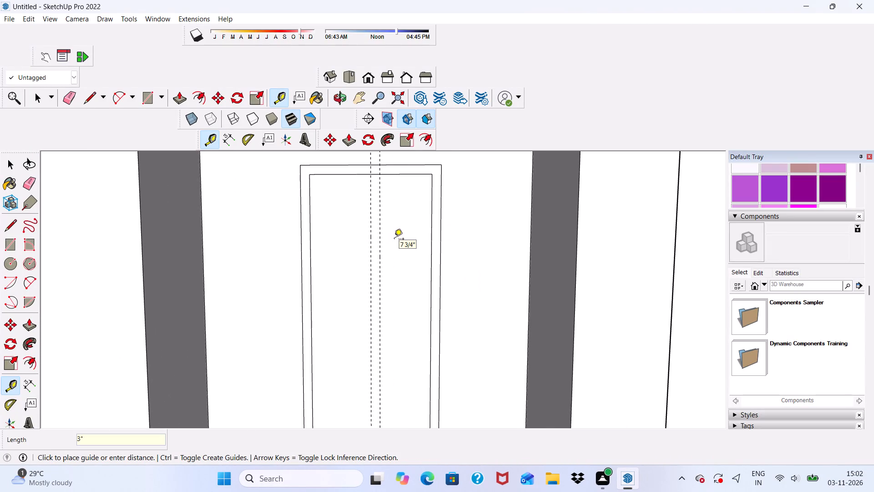
# Draw a door rectangle about 3' 3" by 8' 7" on the back wall of the narrow opening one floor below, standing on its floor edge.
pyautogui.scroll(-4, 387, 238)
pyautogui.scroll(-10, 464, 106)
pyautogui.moveTo(446, 297); pyautogui.dragTo(446, 281, button='middle')
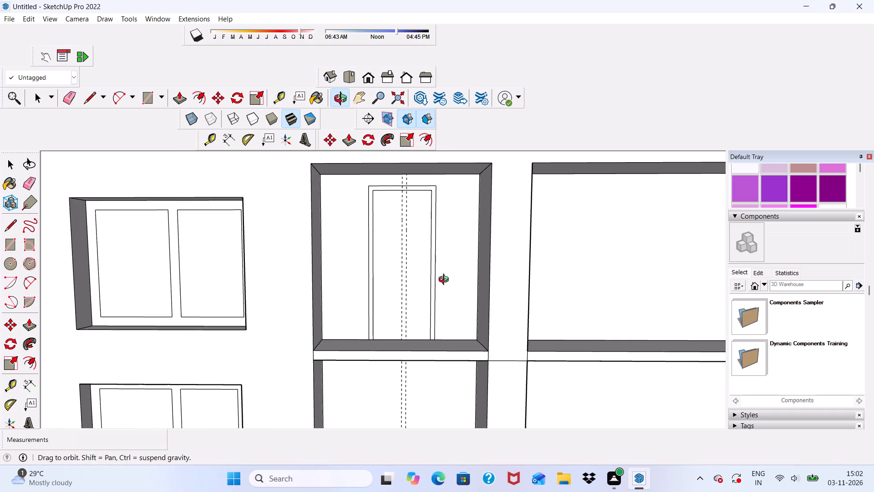
pyautogui.moveTo(446, 281); pyautogui.dragTo(455, 246, button='middle')
pyautogui.scroll(-7, 427, 165)
pyautogui.moveTo(427, 232); pyautogui.dragTo(432, 261, button='middle')
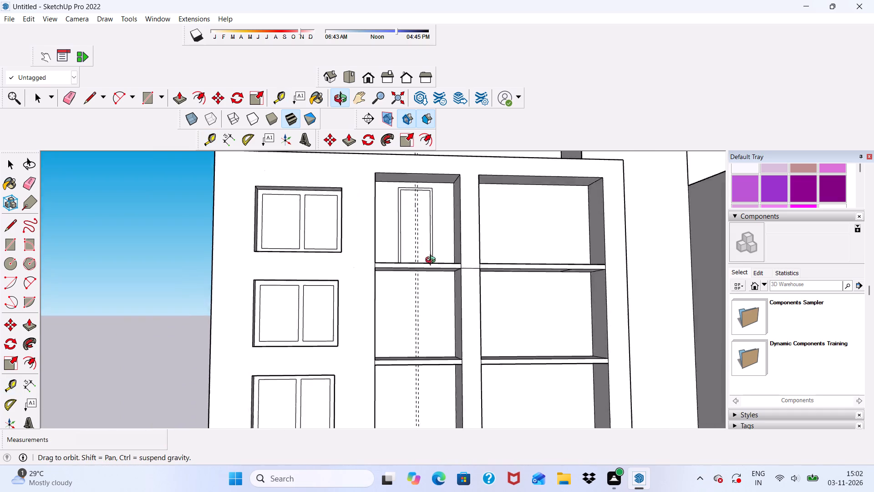
pyautogui.moveTo(432, 261); pyautogui.dragTo(432, 302, button='middle')
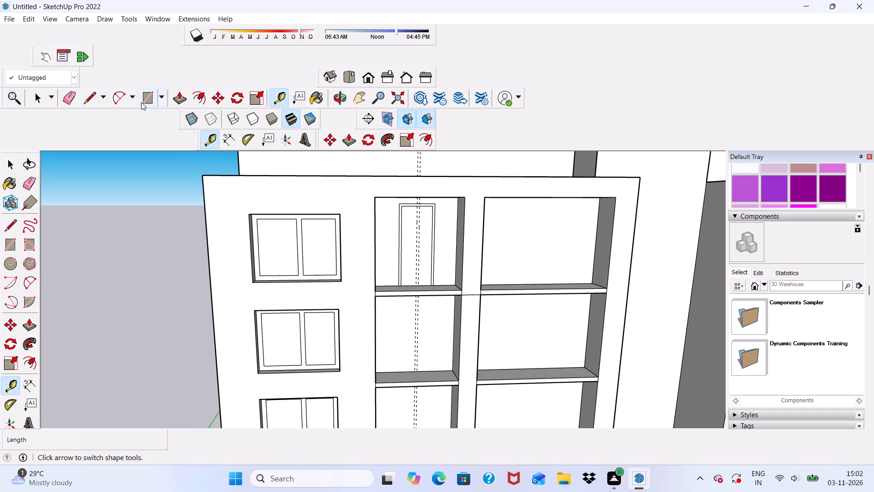
pyautogui.click(140, 102)
pyautogui.scroll(1, 404, 367)
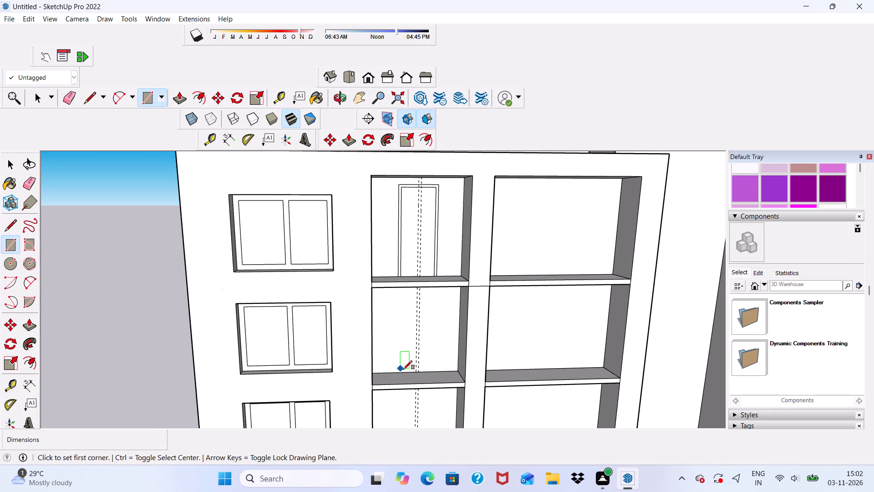
pyautogui.scroll(3, 405, 367)
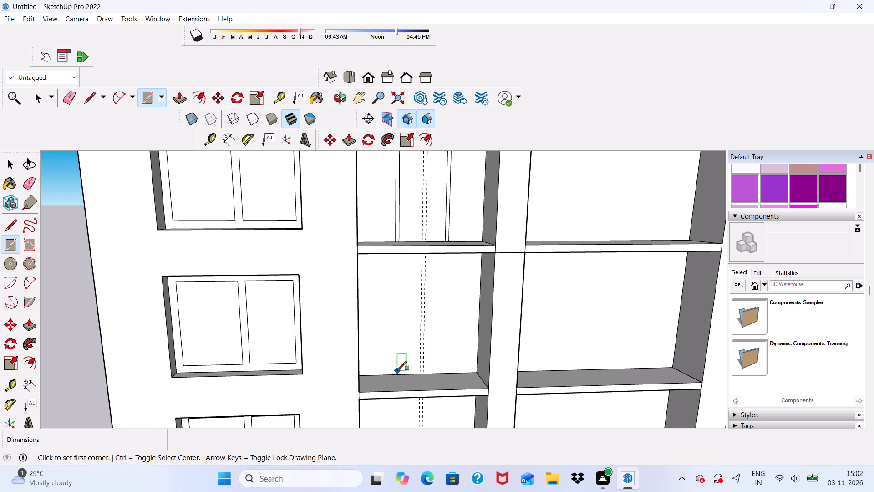
pyautogui.click(401, 373)
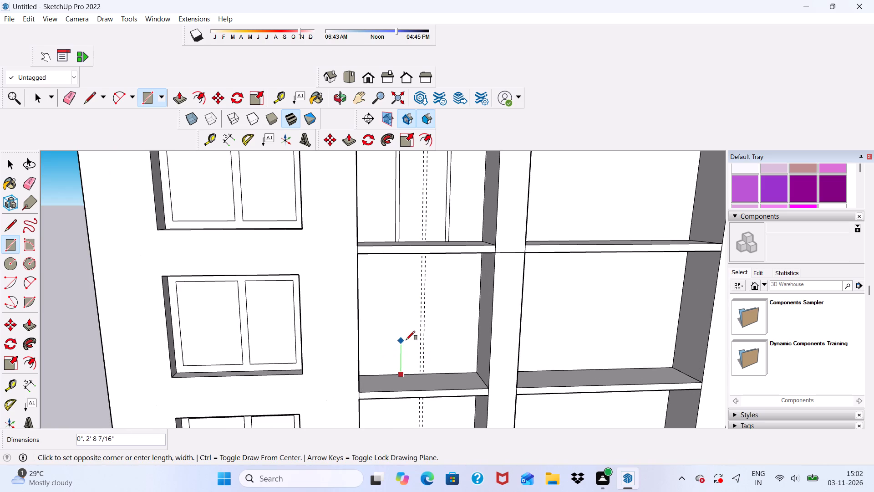
pyautogui.scroll(4, 467, 307)
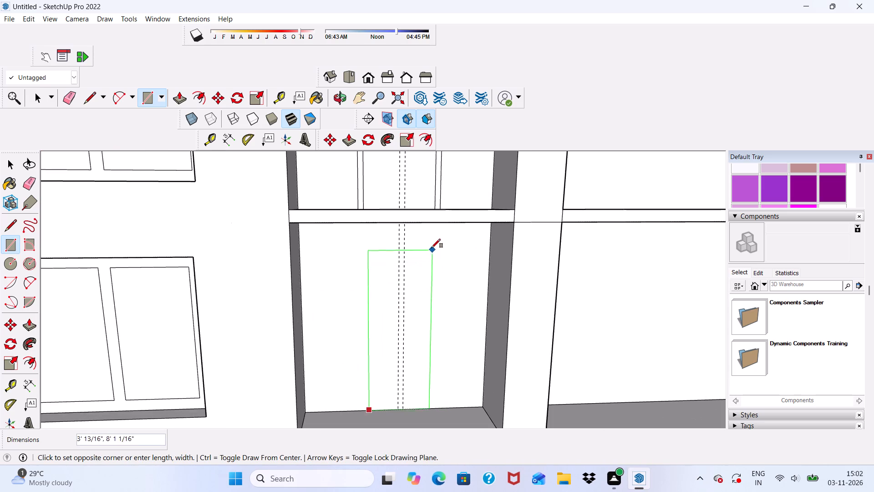
pyautogui.scroll(4, 439, 237)
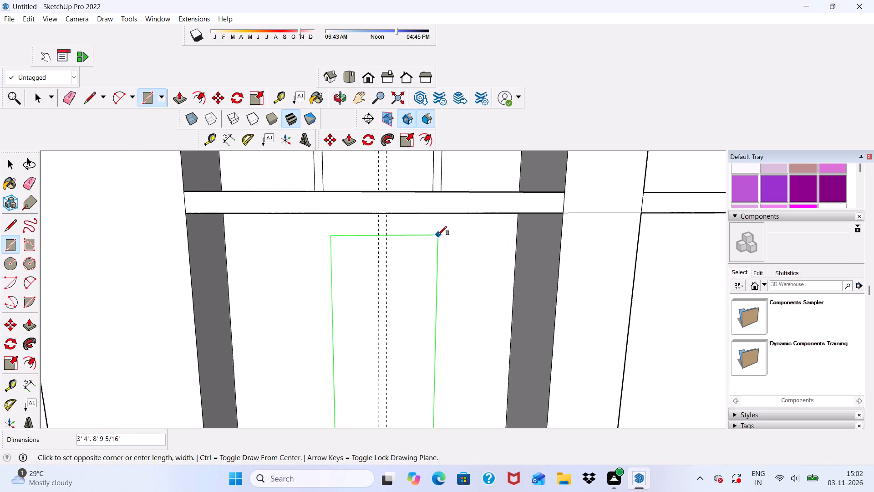
pyautogui.scroll(6, 437, 231)
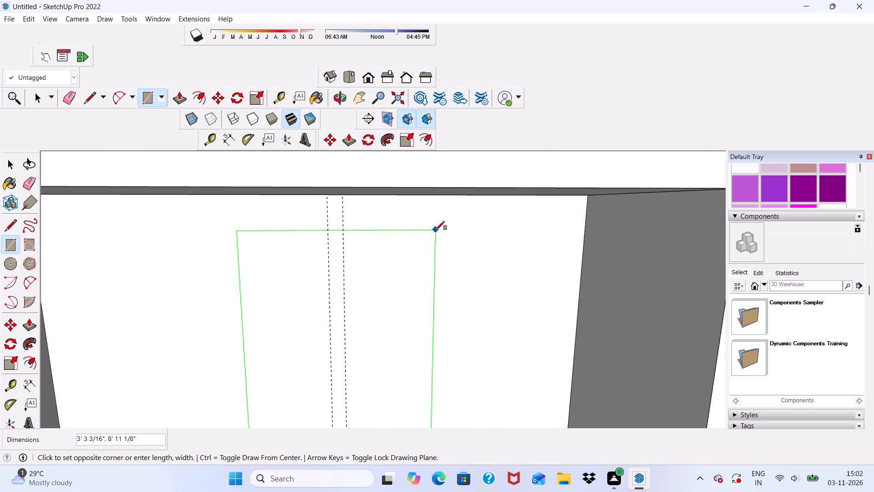
pyautogui.scroll(9, 439, 233)
pyautogui.scroll(-10, 442, 233)
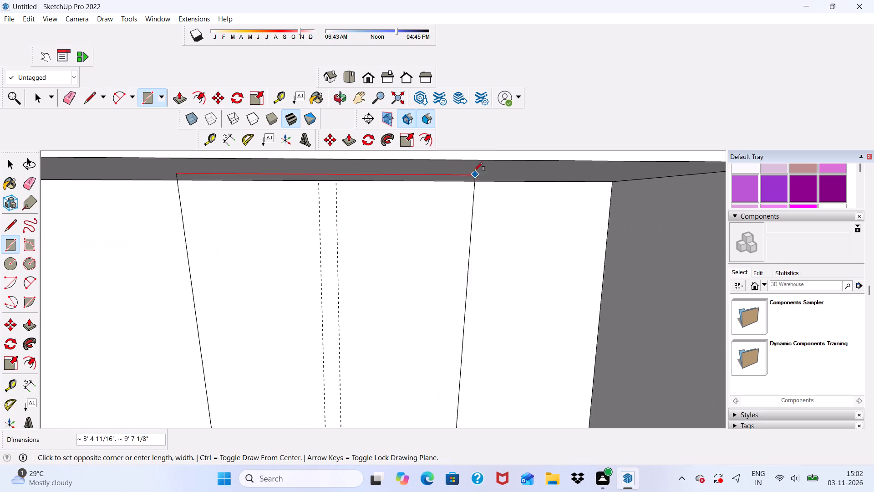
pyautogui.scroll(-4, 474, 171)
pyautogui.scroll(1, 492, 192)
pyautogui.scroll(-2, 479, 223)
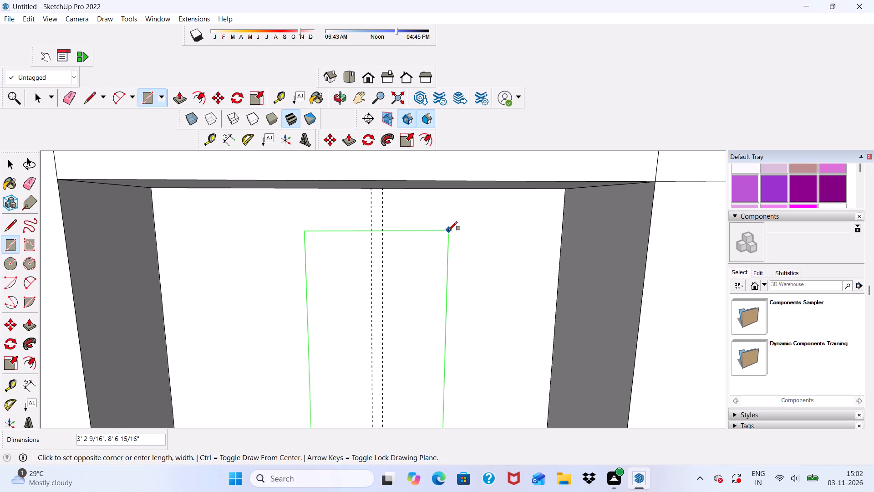
pyautogui.click(448, 231)
# Offset the new door rectangle inward by 3".
pyautogui.scroll(-8, 436, 194)
pyautogui.moveTo(442, 204); pyautogui.dragTo(410, 224, button='middle')
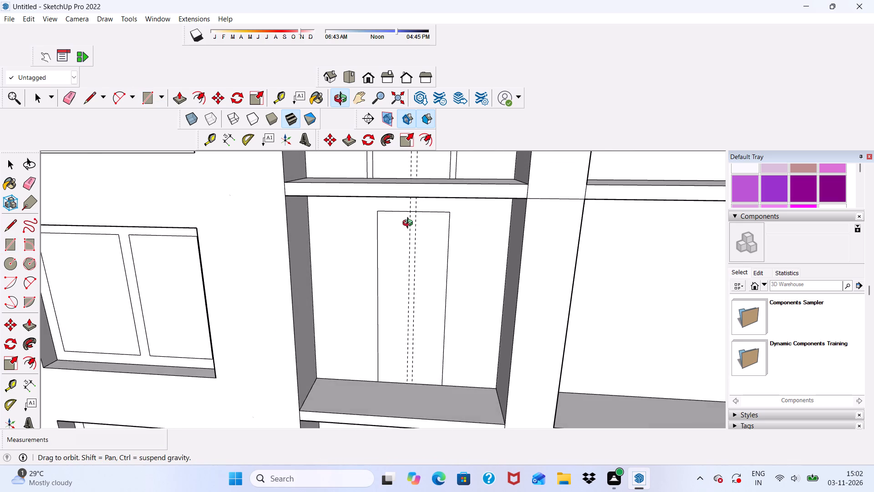
pyautogui.moveTo(410, 224); pyautogui.dragTo(329, 245, button='middle')
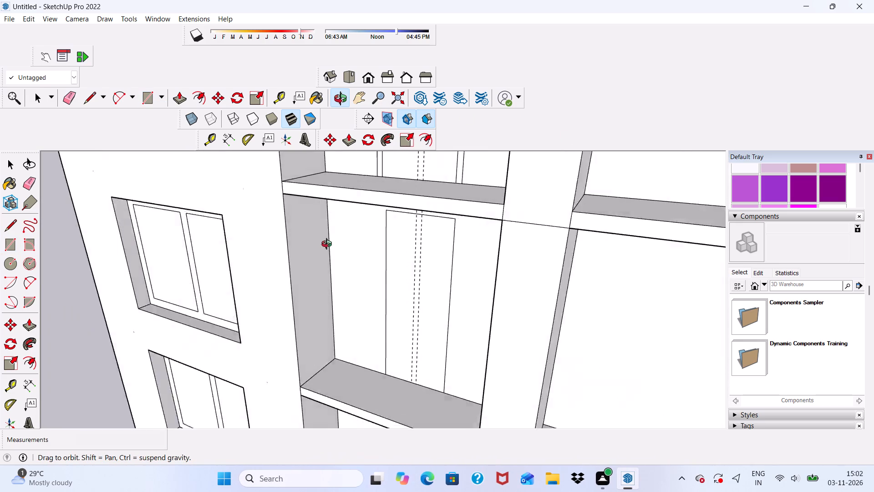
pyautogui.moveTo(329, 245); pyautogui.dragTo(480, 208, button='middle')
pyautogui.scroll(6, 423, 212)
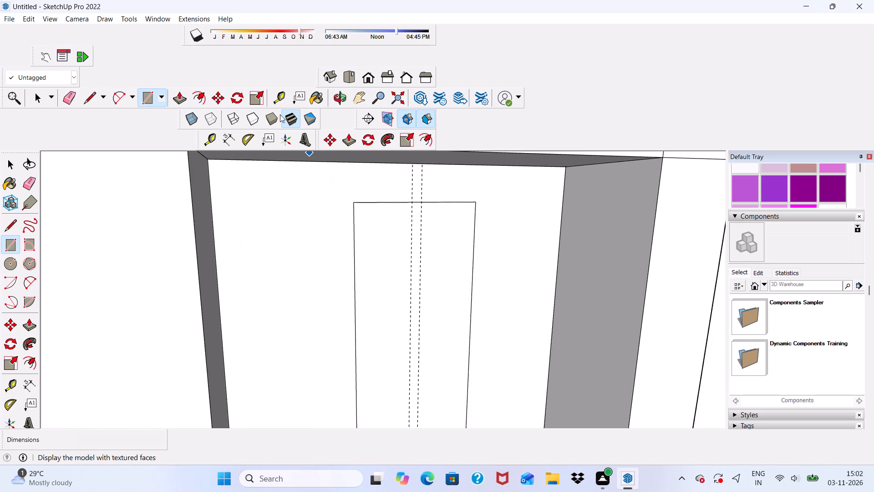
pyautogui.click(197, 91)
pyautogui.scroll(3, 447, 297)
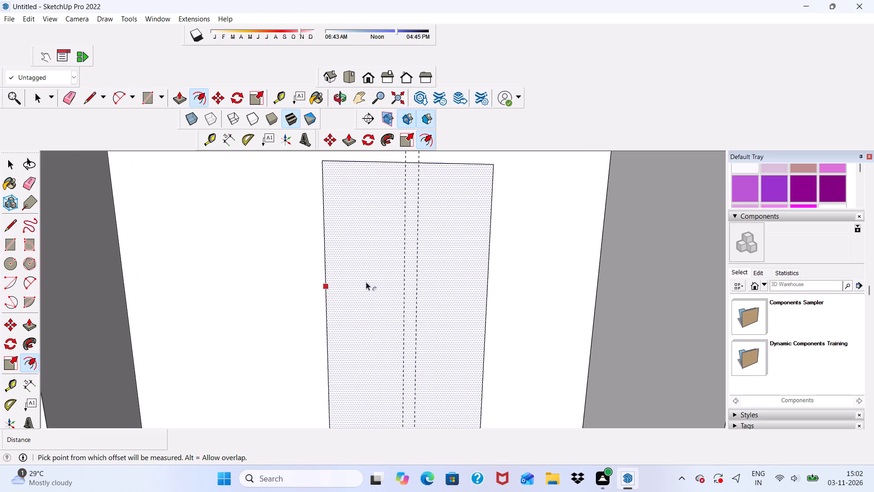
pyautogui.click(346, 275)
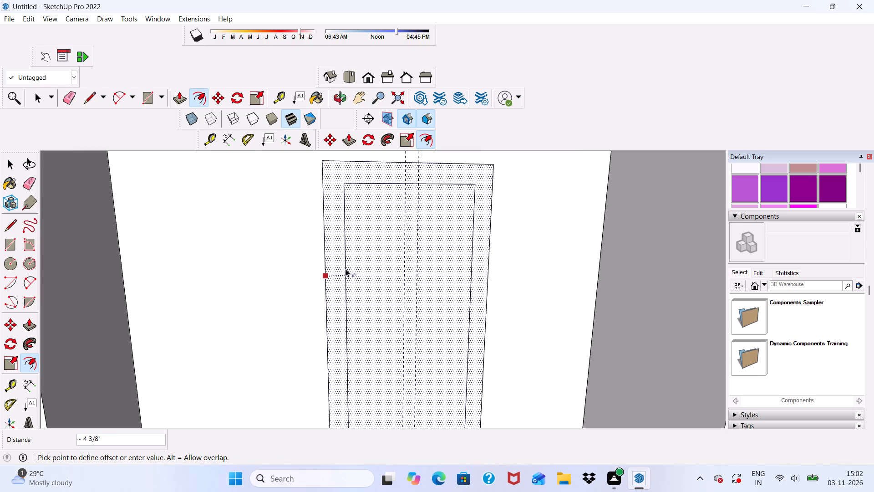
pyautogui.press('3')
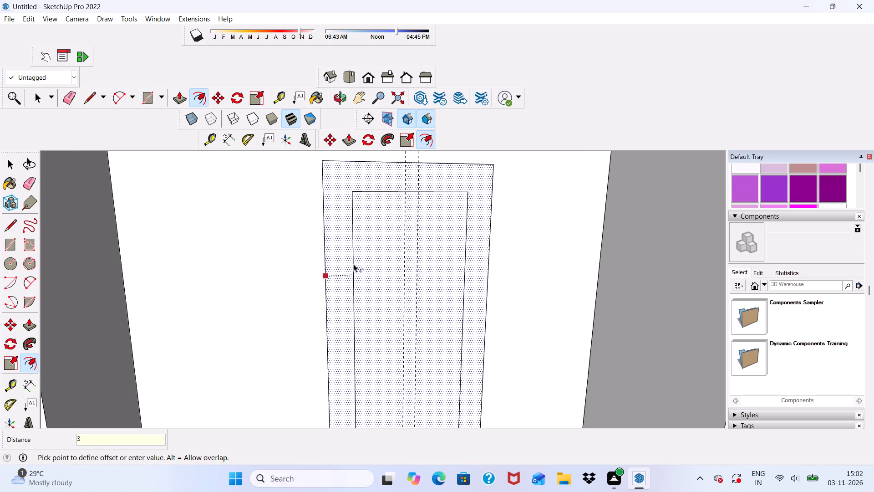
pyautogui.hotkey('shift', '"')
pyautogui.press('Return')
# Draw a vertical line about 8' 4" long along the left guide, from the inner outline's top edge to the floor edge.
pyautogui.scroll(-10, 254, 29)
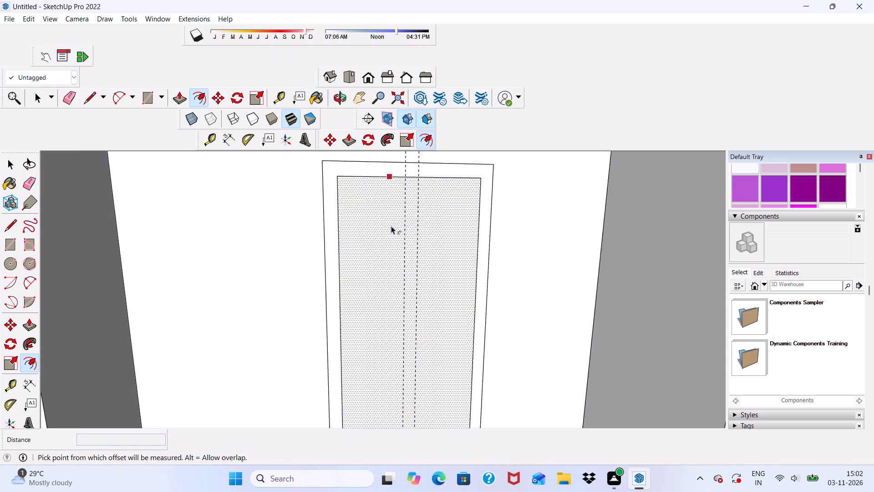
pyautogui.scroll(-6, 388, 195)
pyautogui.moveTo(403, 223); pyautogui.dragTo(353, 182, button='middle')
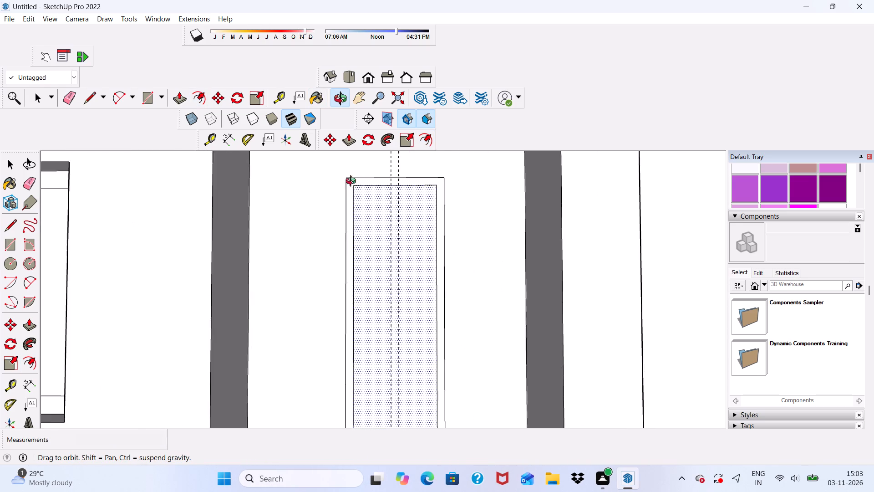
pyautogui.moveTo(353, 182); pyautogui.dragTo(387, 213, button='middle')
pyautogui.scroll(1, 80, 93)
pyautogui.click(91, 95)
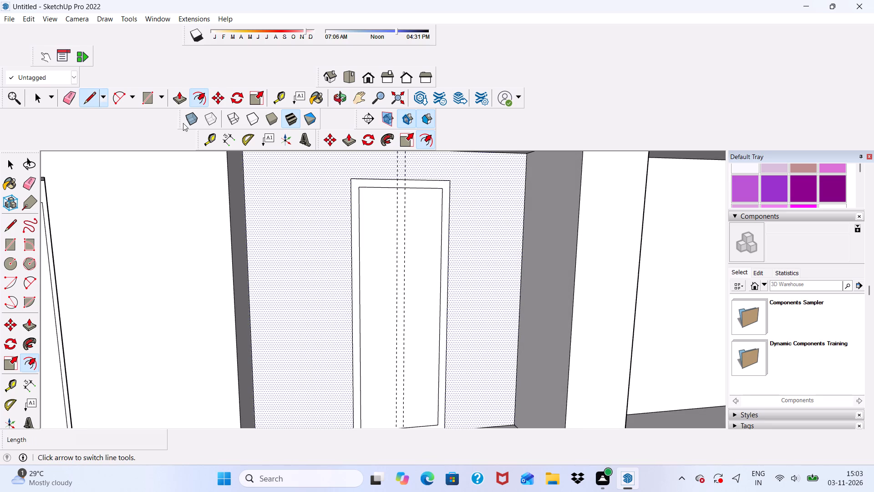
pyautogui.scroll(5, 437, 222)
pyautogui.click(369, 170)
pyautogui.scroll(-1, 391, 225)
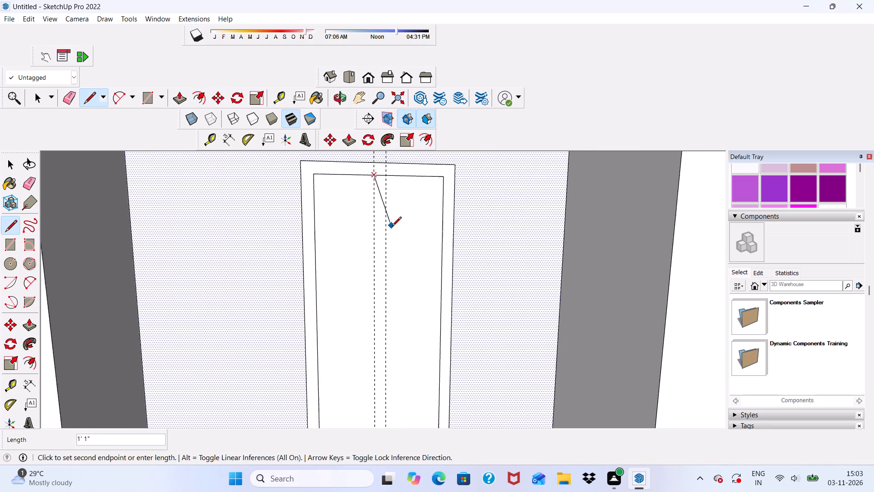
pyautogui.scroll(-2, 392, 227)
pyautogui.scroll(-11, 395, 188)
pyautogui.scroll(4, 403, 333)
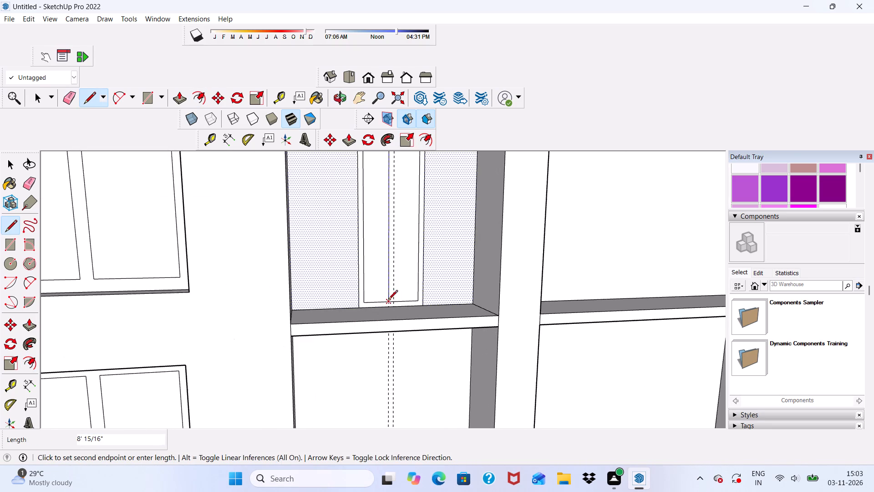
pyautogui.scroll(7, 390, 302)
pyautogui.click(385, 312)
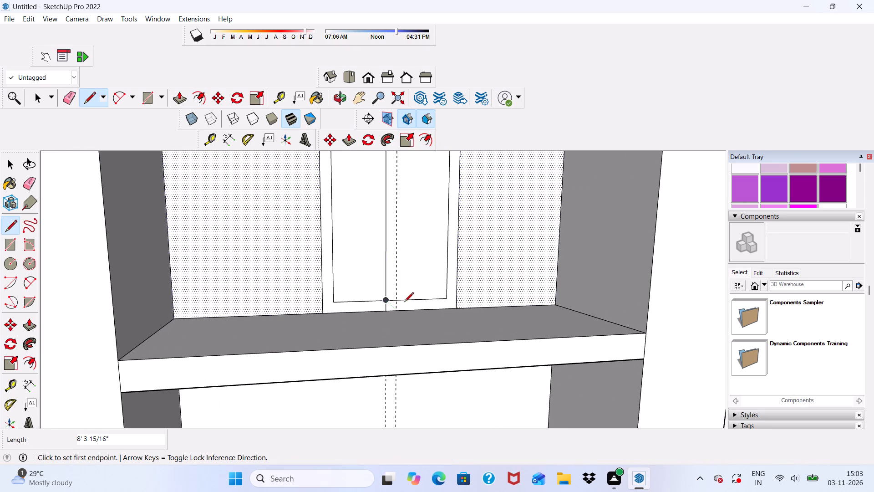
# Draw a vertical line about 8' 4" long along the right guide, from the floor edge to the inner outline's top edge.
pyautogui.click(397, 310)
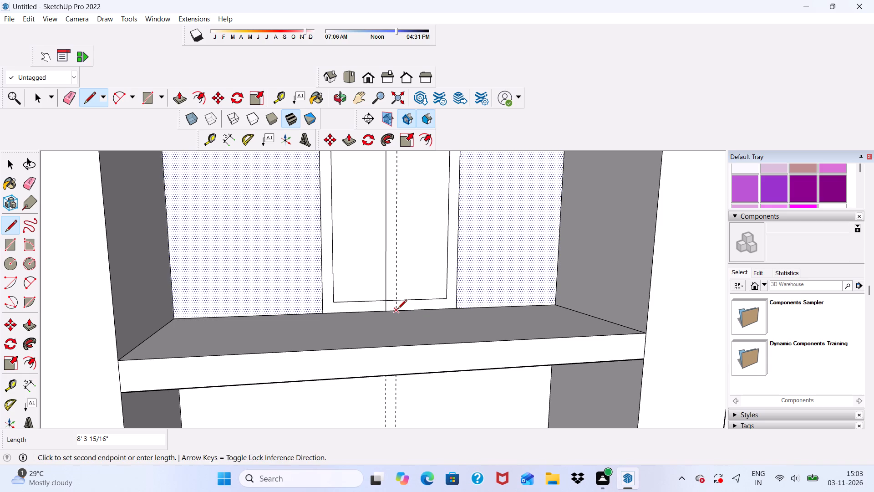
pyautogui.scroll(-13, 396, 267)
pyautogui.scroll(8, 422, 197)
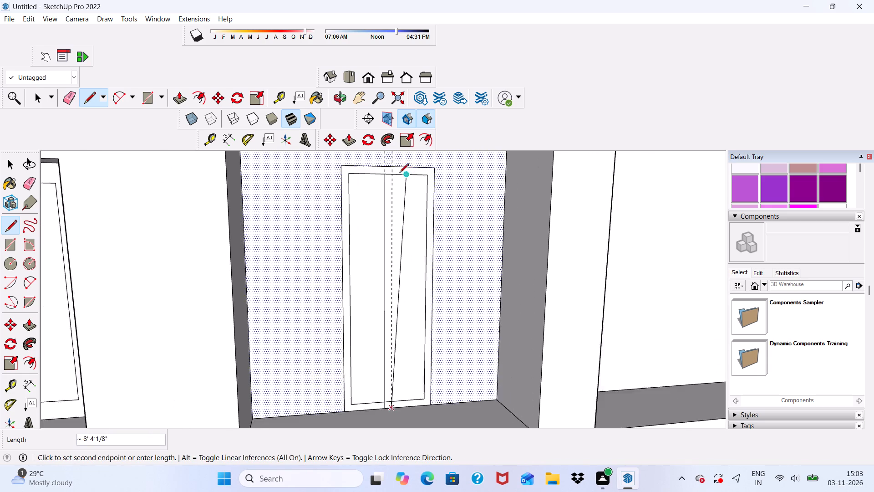
pyautogui.scroll(4, 399, 174)
pyautogui.click(390, 176)
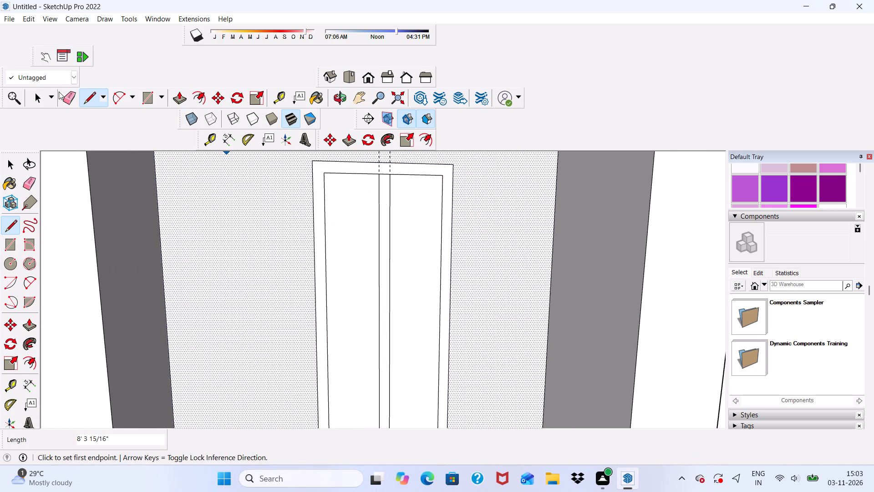
# Erase both vertical guides and the short top edge segment between the door's two centre lines.
pyautogui.click(62, 92)
pyautogui.scroll(-5, 248, 189)
pyautogui.scroll(6, 377, 189)
pyautogui.moveTo(327, 165); pyautogui.dragTo(346, 164)
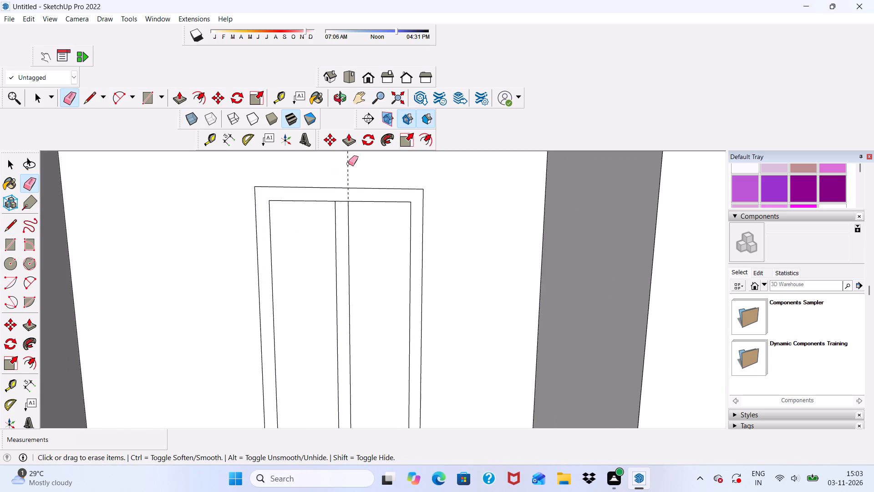
pyautogui.scroll(6, 340, 207)
pyautogui.moveTo(336, 180); pyautogui.dragTo(346, 198)
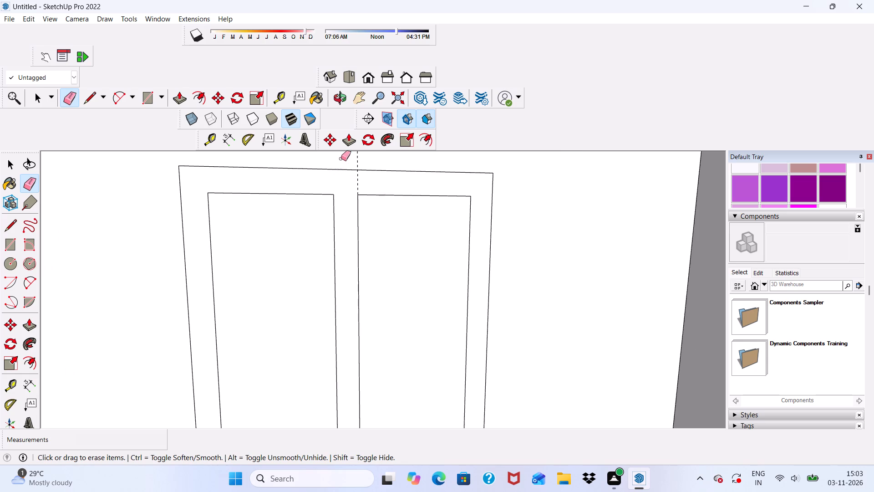
pyautogui.moveTo(341, 159); pyautogui.dragTo(371, 157)
# Erase the bottom edge segments of the inner door outline on both leaves and between the centre lines.
pyautogui.scroll(-20, 380, 181)
pyautogui.scroll(-2, 380, 181)
pyautogui.scroll(7, 399, 305)
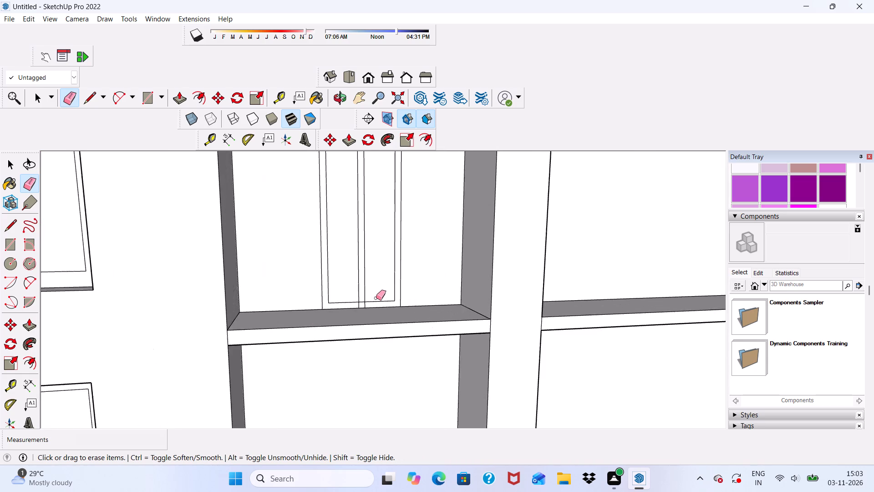
pyautogui.scroll(5, 376, 298)
pyautogui.moveTo(374, 294); pyautogui.dragTo(376, 304)
pyautogui.scroll(5, 343, 312)
pyautogui.moveTo(359, 298); pyautogui.dragTo(359, 304)
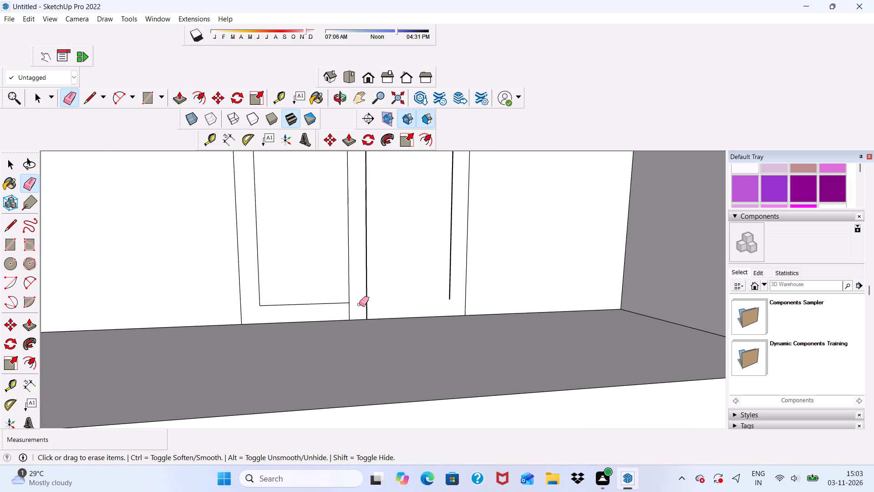
pyautogui.click(322, 302)
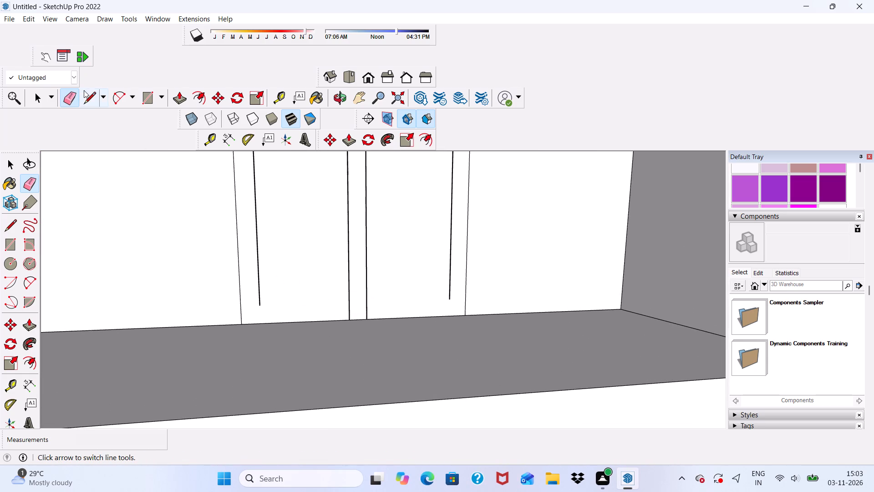
# Extend both inner jamb lines of the door in the left wing's second opening from the top down to the floor edge.
pyautogui.click(93, 92)
pyautogui.scroll(5, 297, 310)
pyautogui.click(239, 297)
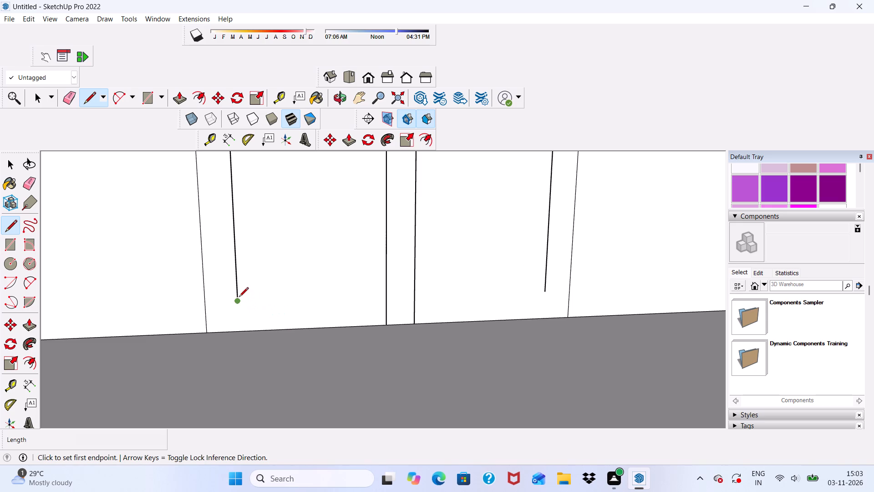
pyautogui.click(243, 330)
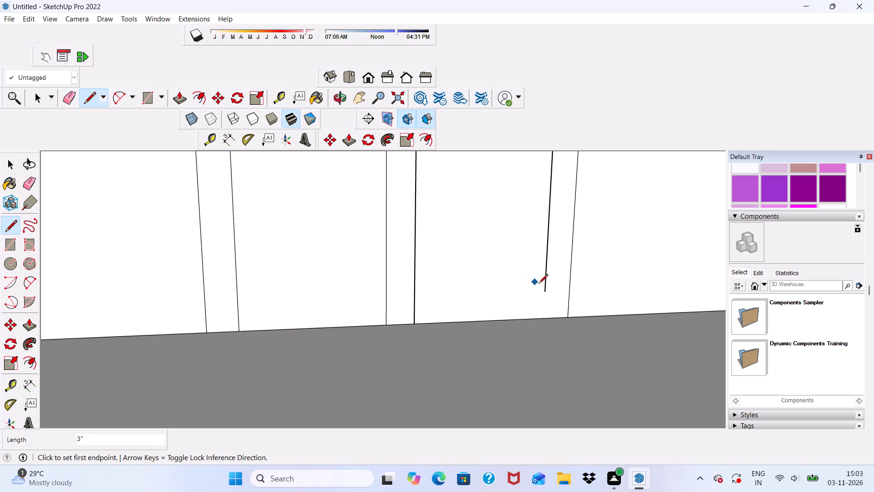
pyautogui.click(548, 288)
pyautogui.click(549, 317)
# Place a vertical guide about 1' 8" from the inner outline's left edge on the top-floor door of the left wing.
pyautogui.scroll(-6, 519, 262)
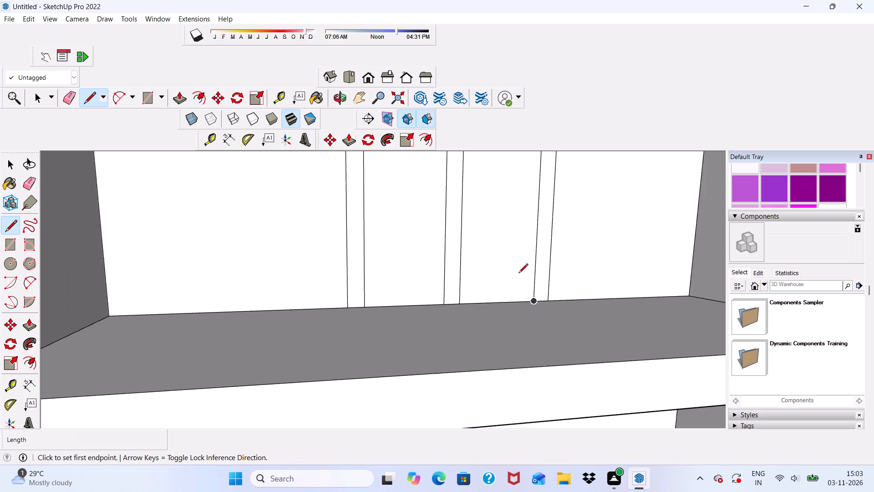
pyautogui.scroll(-16, 518, 274)
pyautogui.scroll(-5, 502, 329)
pyautogui.moveTo(506, 340); pyautogui.dragTo(440, 317, button='middle')
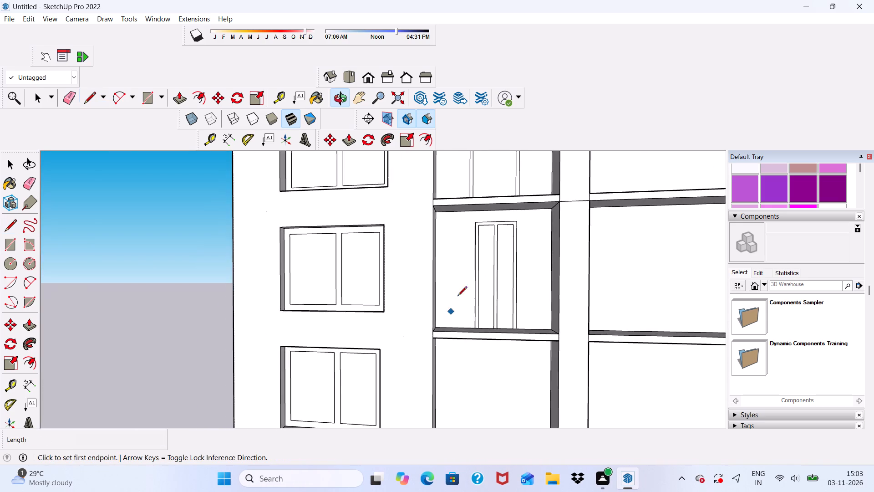
pyautogui.scroll(-9, 440, 232)
pyautogui.moveTo(485, 293); pyautogui.dragTo(526, 322, button='middle')
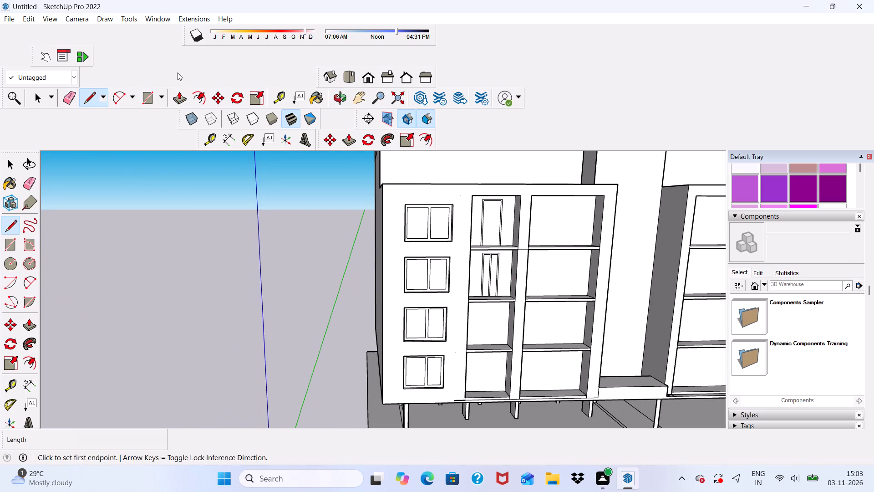
pyautogui.click(280, 92)
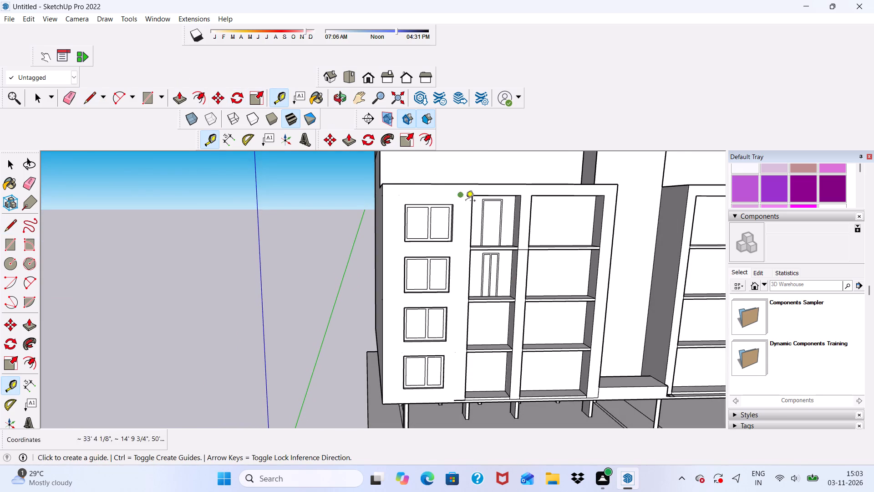
pyautogui.scroll(10, 470, 205)
pyautogui.click(489, 210)
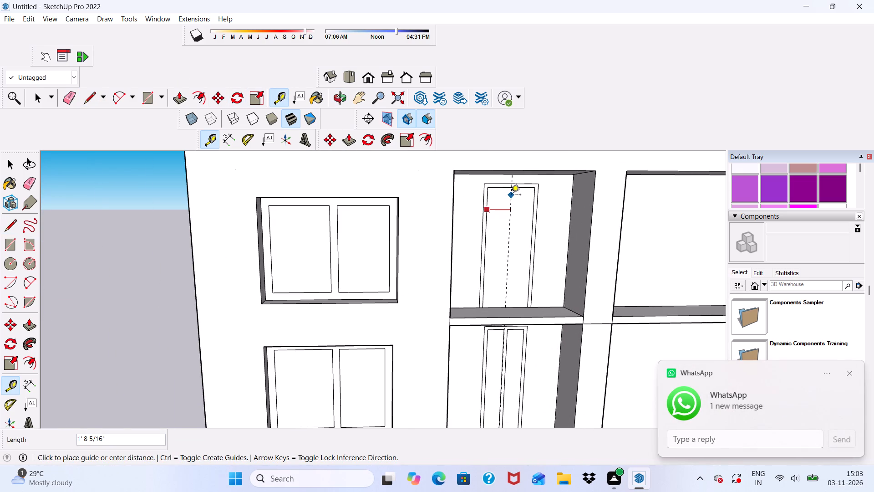
pyautogui.scroll(5, 512, 195)
pyautogui.scroll(-10, 492, 165)
pyautogui.scroll(5, 509, 195)
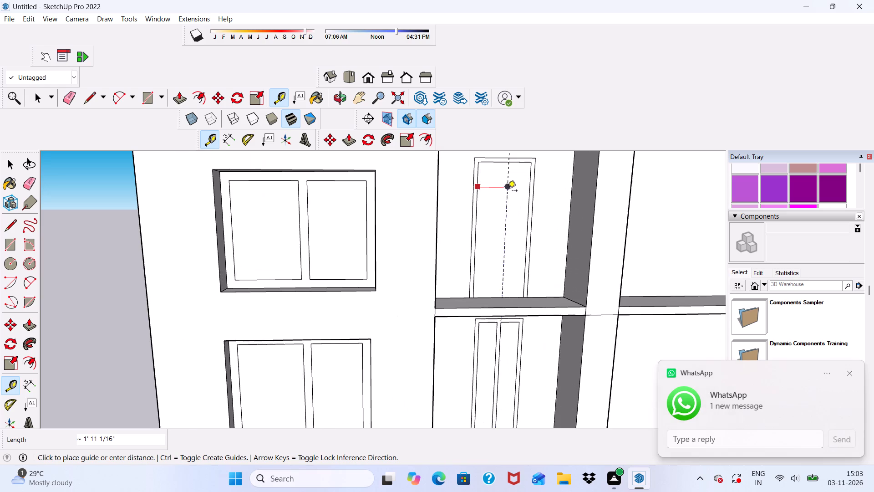
pyautogui.click(498, 189)
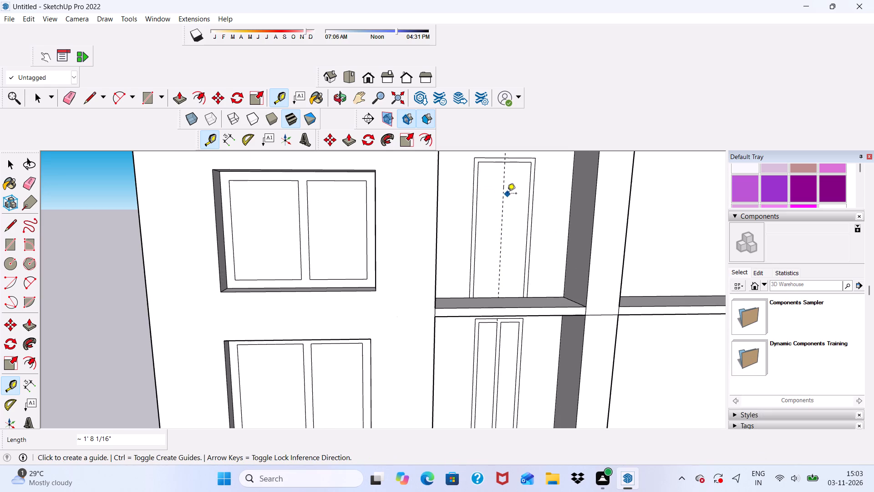
# Place a second vertical guide 3" to the right of the first guide on the top-floor door.
pyautogui.click(501, 203)
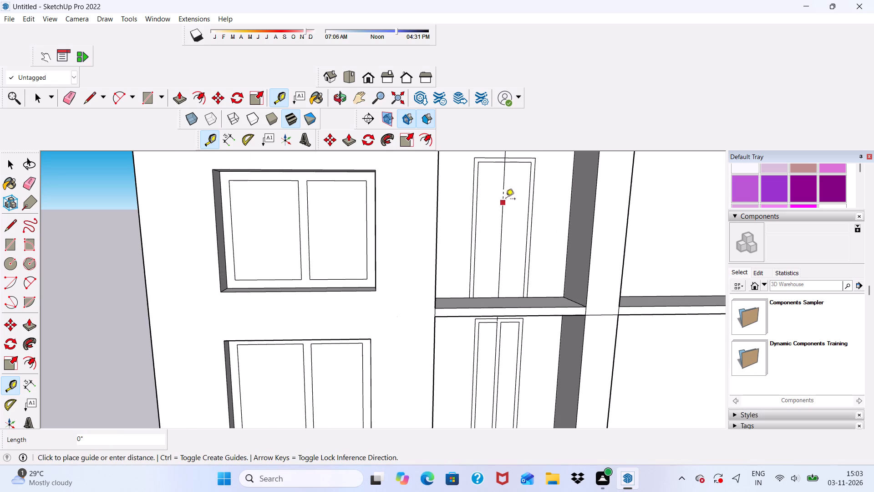
pyautogui.scroll(4, 507, 199)
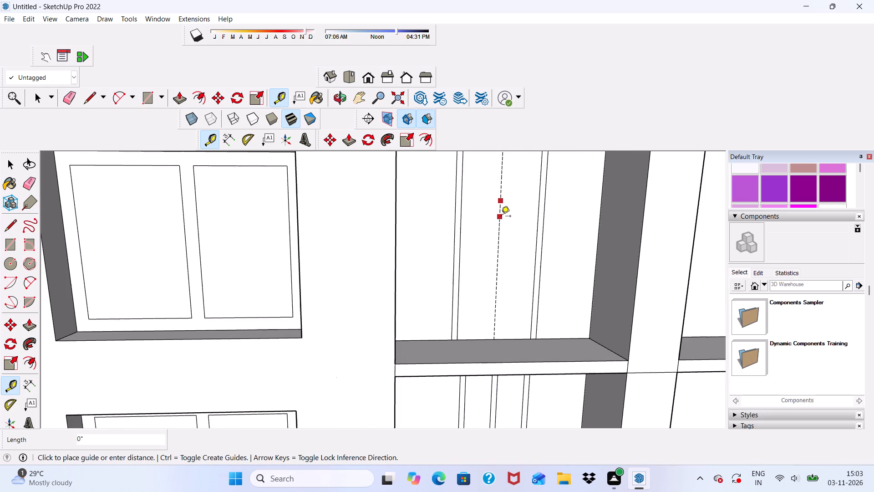
pyautogui.scroll(2, 510, 217)
pyautogui.scroll(-2, 509, 217)
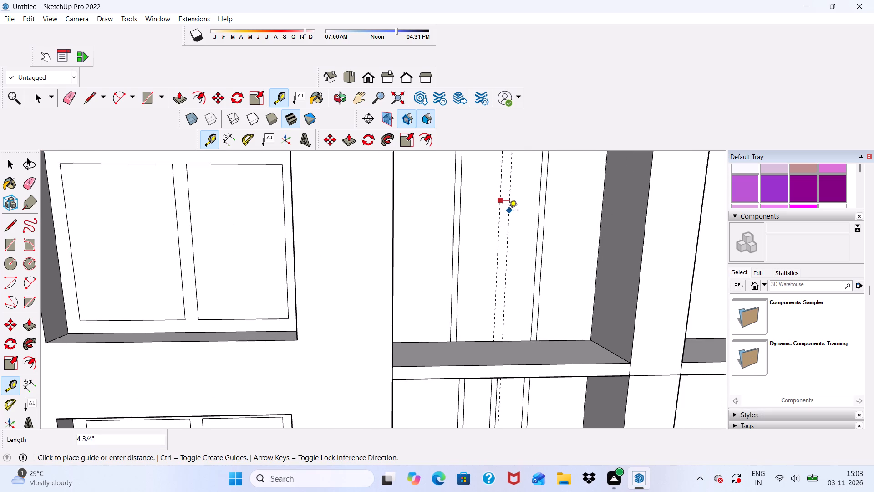
pyautogui.click(508, 205)
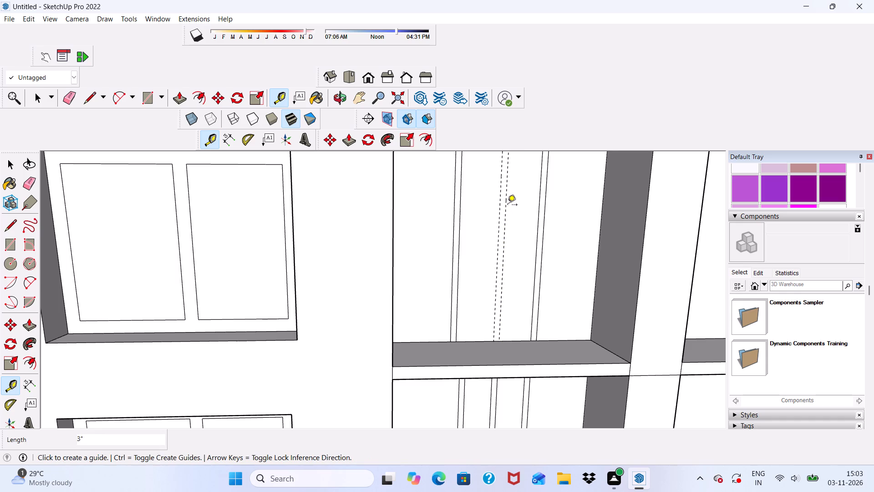
# Draw a vertical line about 8' 7" long along the left guide, from the inner outline's top edge to the floor edge.
pyautogui.scroll(-5, 507, 212)
pyautogui.click(85, 95)
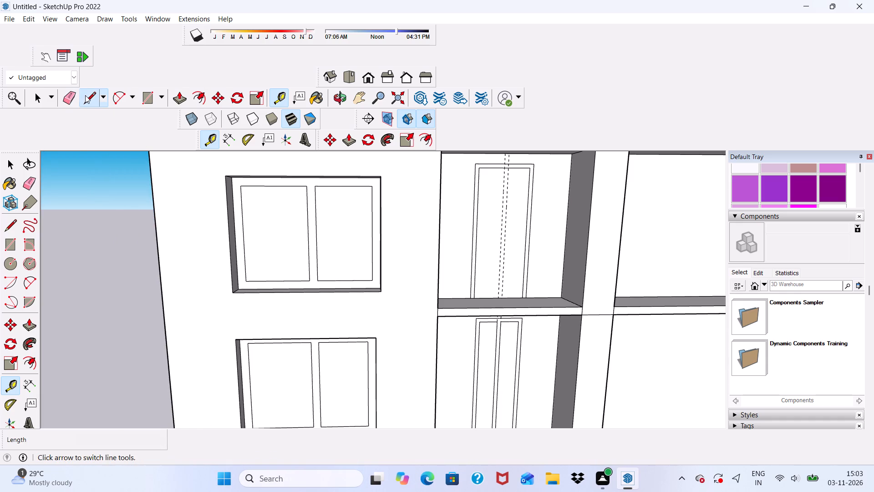
pyautogui.scroll(5, 486, 176)
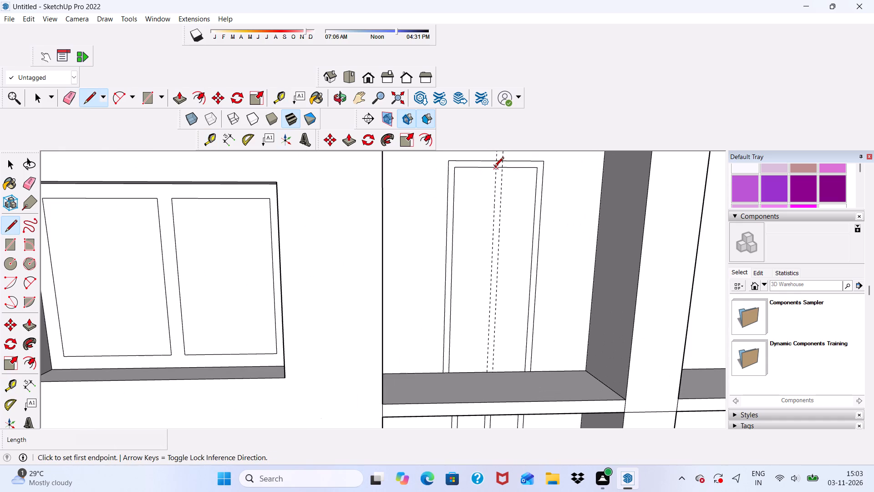
pyautogui.click(494, 167)
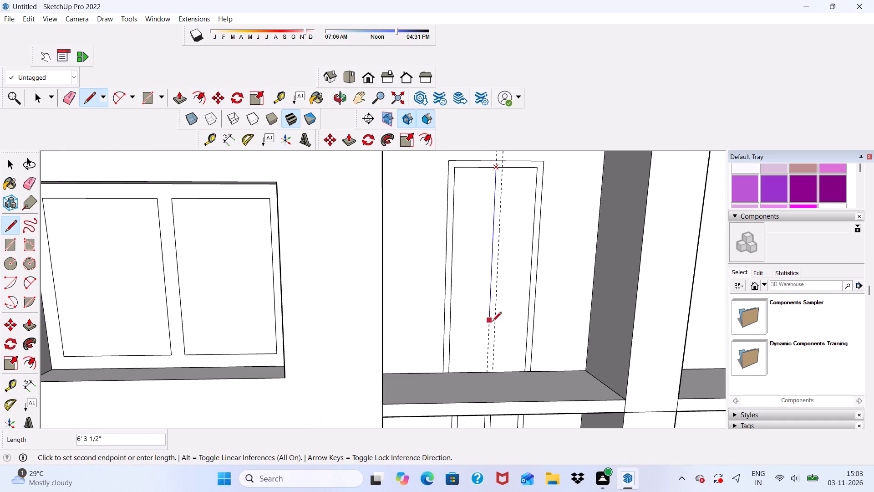
pyautogui.click(486, 369)
pyautogui.scroll(-2, 497, 314)
pyautogui.middleClick(488, 369)
pyautogui.scroll(6, 488, 369)
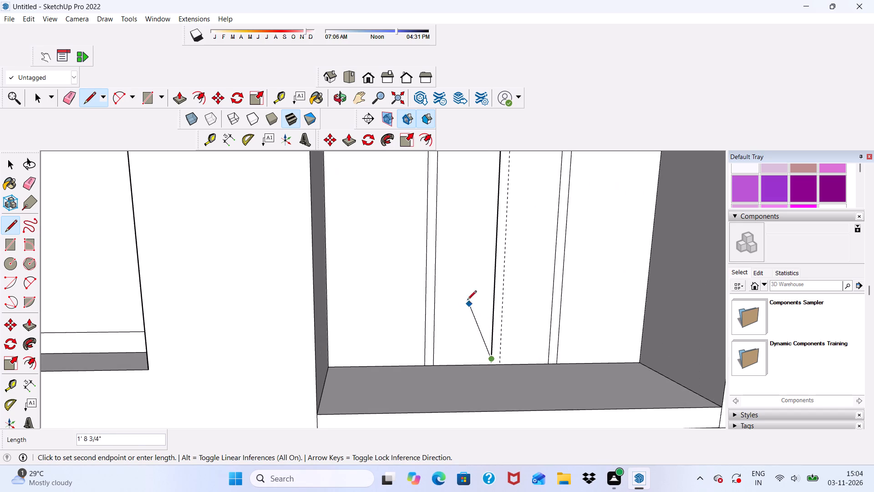
pyautogui.scroll(14, 503, 376)
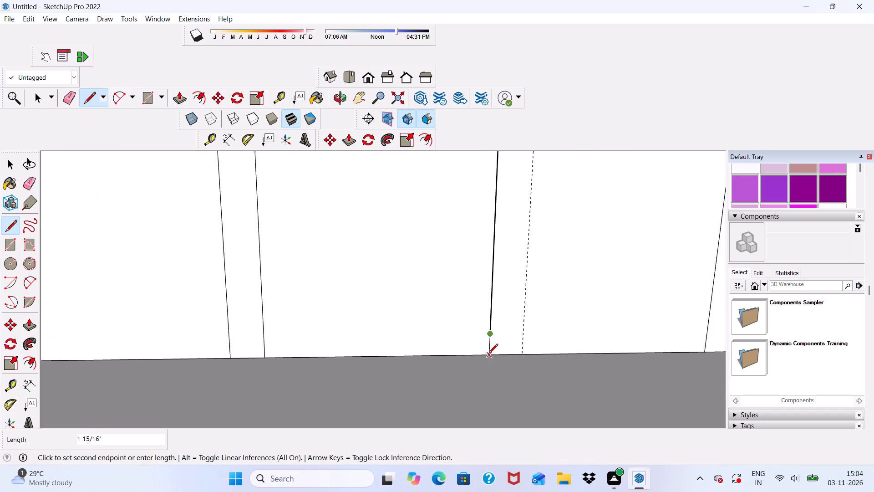
pyautogui.click(488, 354)
# Draw a vertical line about 8' 7" long along the right guide, from the floor edge to the inner outline's top edge.
pyautogui.click(523, 353)
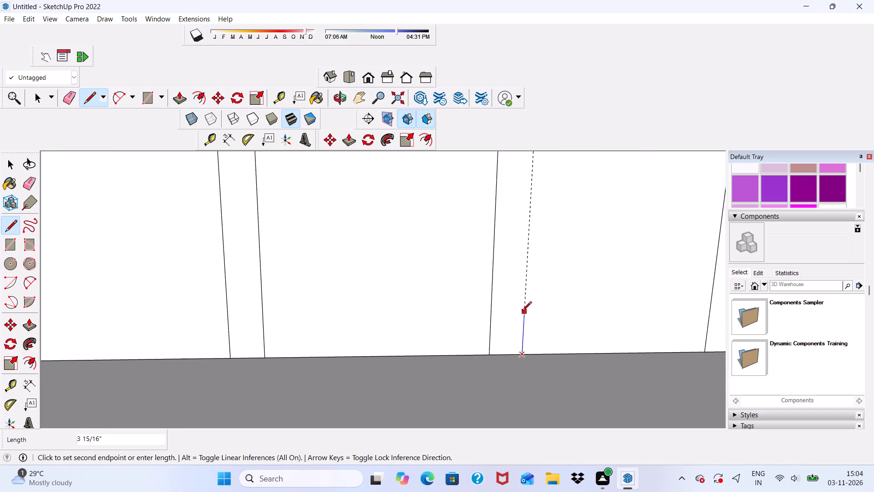
pyautogui.scroll(-5, 522, 312)
pyautogui.scroll(-20, 513, 299)
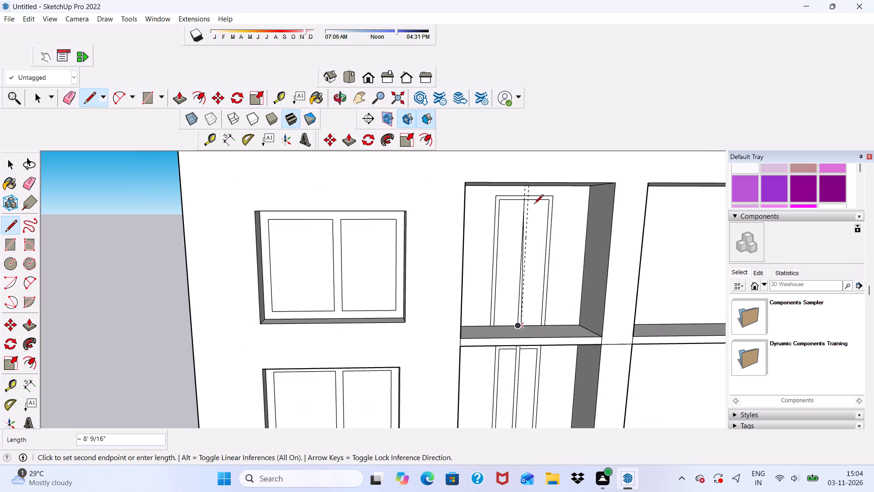
pyautogui.scroll(12, 534, 205)
pyautogui.click(521, 198)
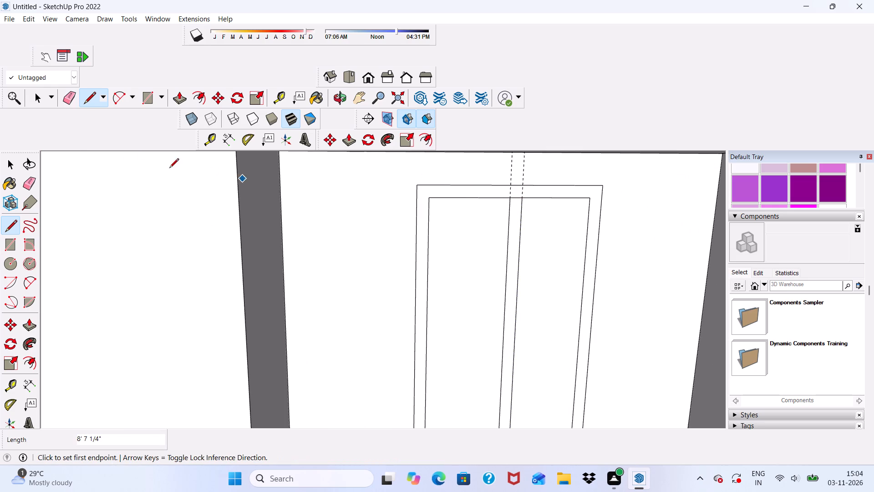
# Erase both vertical guides and the short top edge segment between the top-floor door's two centre lines.
pyautogui.click(69, 95)
pyautogui.scroll(1, 422, 187)
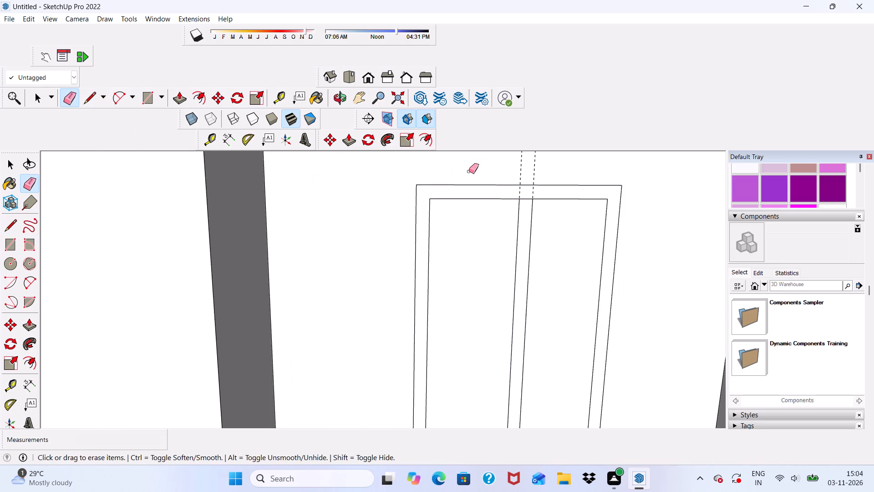
pyautogui.scroll(1, 482, 169)
pyautogui.moveTo(494, 164); pyautogui.dragTo(545, 162)
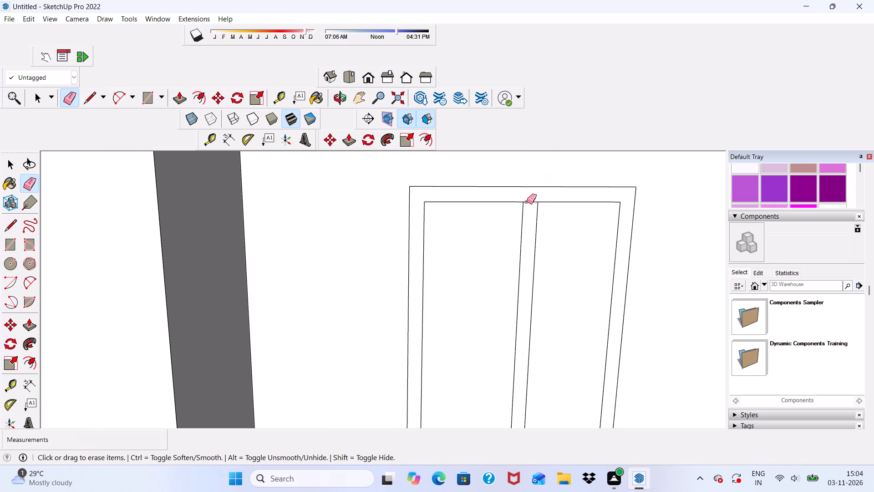
pyautogui.click(528, 201)
# Push/Pull the top-floor door's frame face out by 3".
pyautogui.click(181, 97)
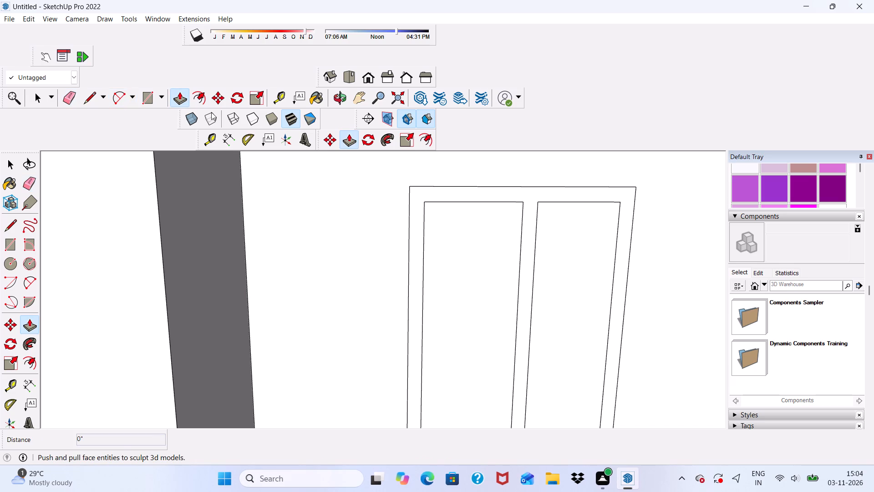
pyautogui.scroll(-1, 380, 216)
pyautogui.scroll(2, 475, 250)
pyautogui.click(516, 184)
pyautogui.scroll(-8, 465, 207)
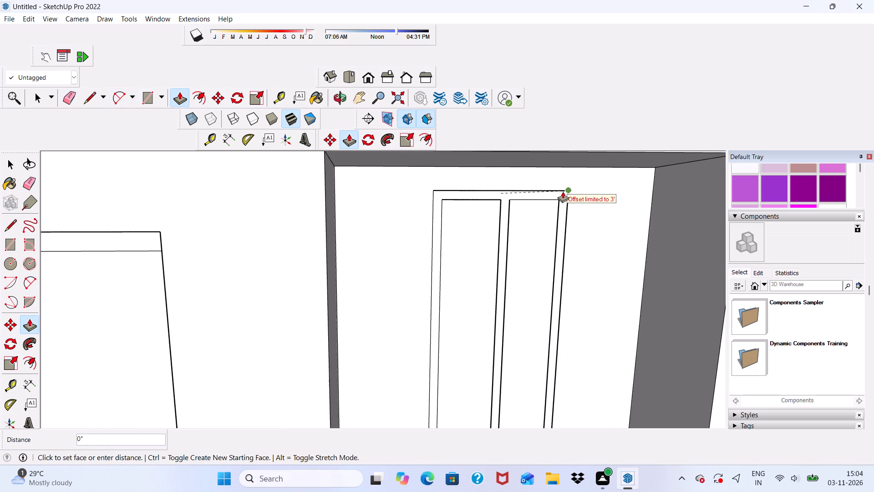
pyautogui.press('3')
pyautogui.hotkey('shift', '"')
pyautogui.press('Return')
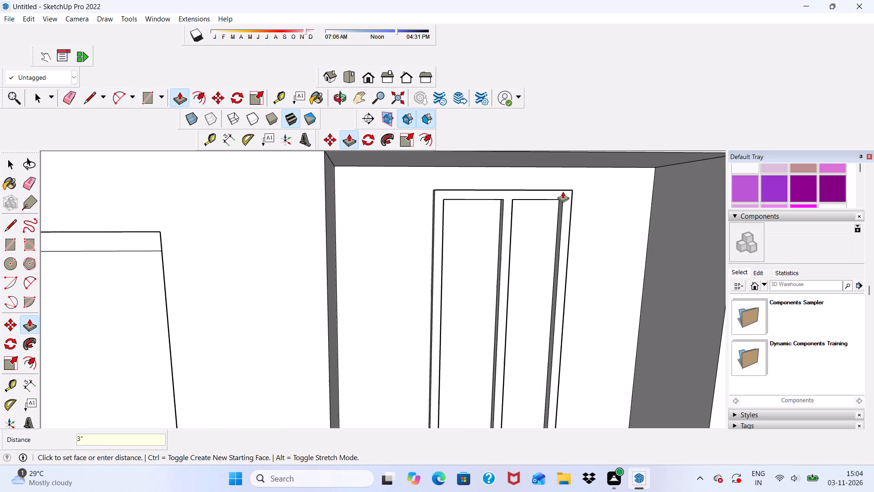
# Examine the left wing's facade and its door openings alongside the right wing's doors.
pyautogui.scroll(-15, 495, 169)
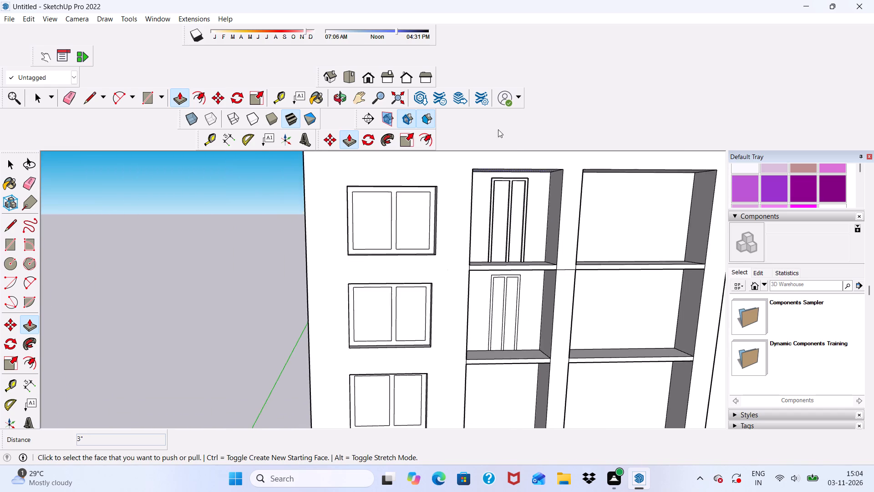
pyautogui.scroll(-4, 498, 129)
pyautogui.moveTo(518, 275); pyautogui.dragTo(498, 238, button='middle')
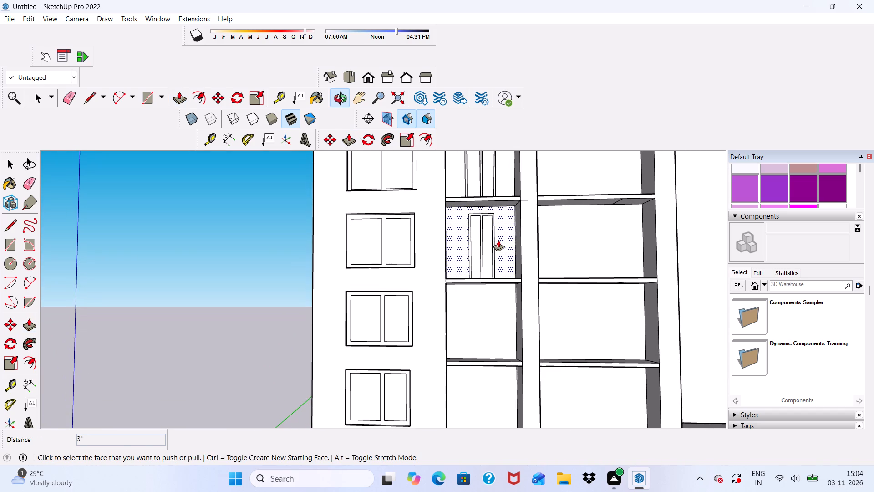
pyautogui.moveTo(341, 272); pyautogui.dragTo(350, 278, button='middle')
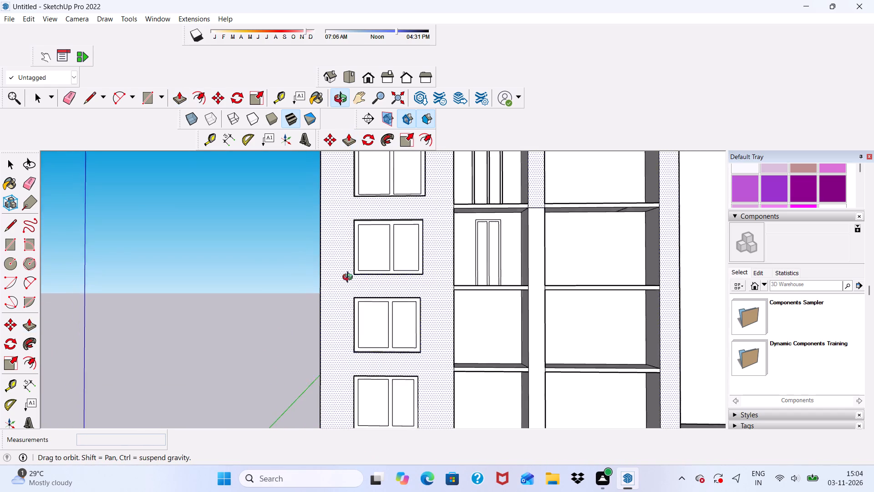
pyautogui.moveTo(350, 278); pyautogui.dragTo(368, 337, button='middle')
pyautogui.press('space')
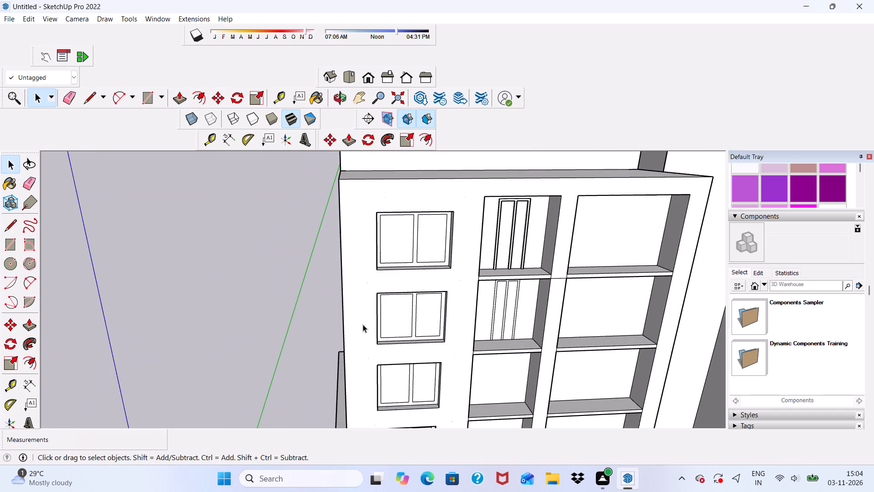
pyautogui.scroll(1, 346, 312)
pyautogui.scroll(-6, 339, 306)
pyautogui.moveTo(402, 290); pyautogui.dragTo(408, 196, button='middle')
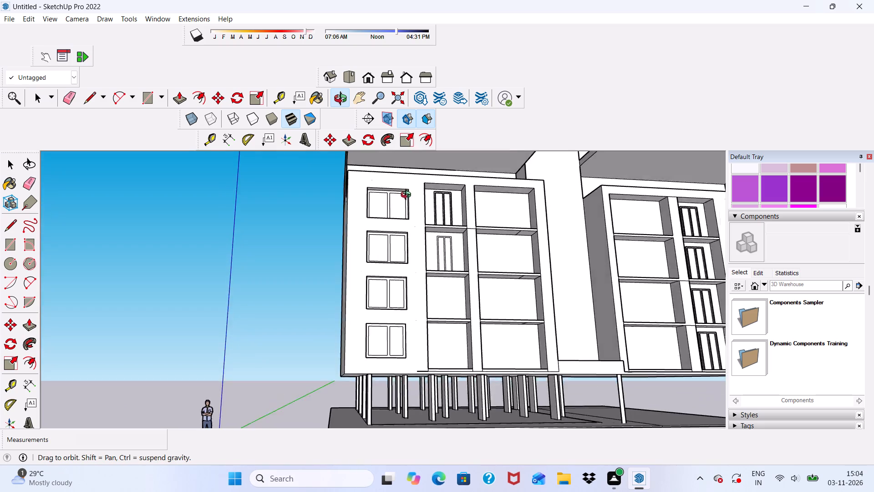
pyautogui.moveTo(408, 196); pyautogui.dragTo(406, 263, button='middle')
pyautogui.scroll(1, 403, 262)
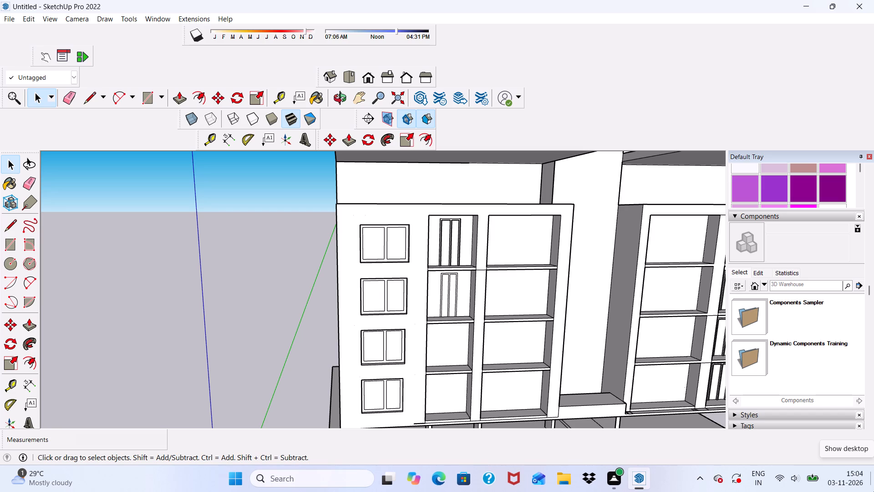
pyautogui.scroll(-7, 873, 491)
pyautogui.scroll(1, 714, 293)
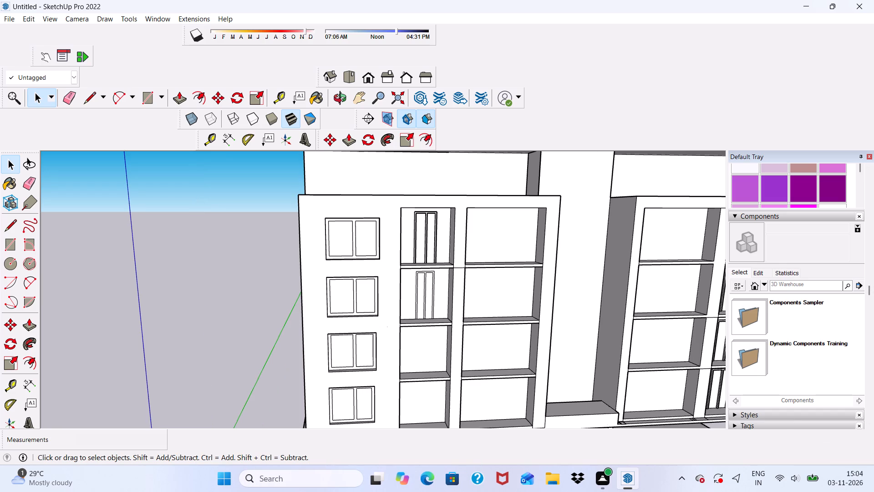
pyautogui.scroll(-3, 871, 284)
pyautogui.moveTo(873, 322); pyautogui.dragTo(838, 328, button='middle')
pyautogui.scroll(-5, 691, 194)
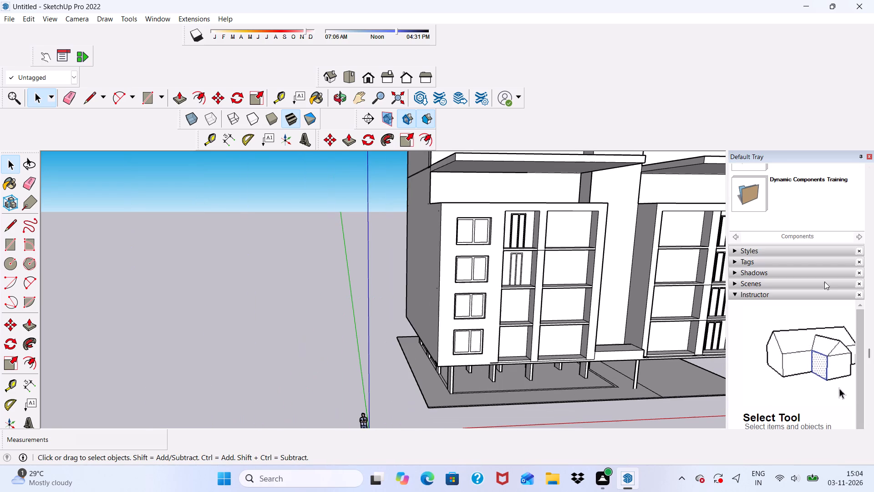
# Draw a door rectangle about 3' 6" wide and 9' high, rising from the floor edge in the left wing's narrow bay, third level down.
pyautogui.scroll(-1, 579, 335)
pyautogui.moveTo(575, 338); pyautogui.dragTo(503, 327, button='middle')
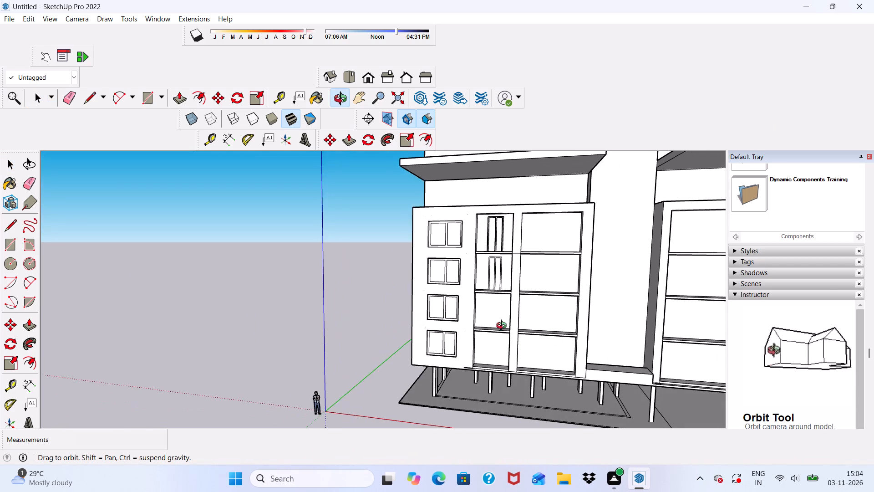
pyautogui.moveTo(503, 327); pyautogui.dragTo(503, 338, button='middle')
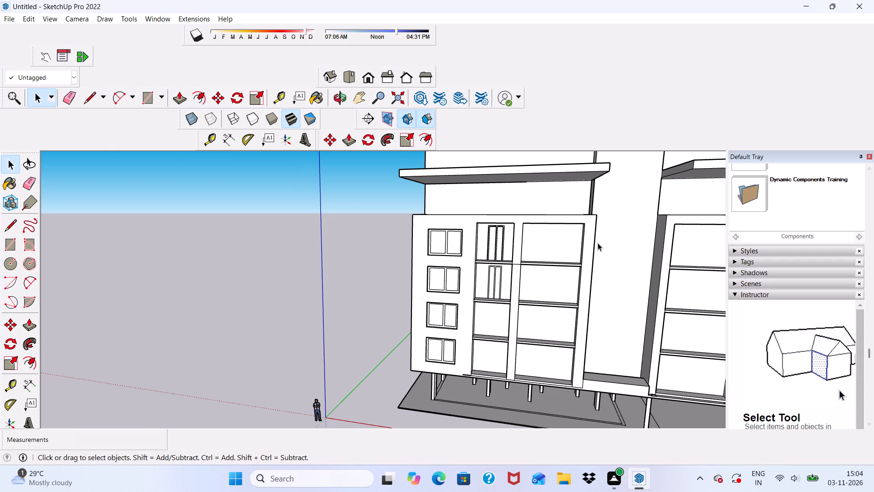
pyautogui.click(143, 105)
pyautogui.scroll(-1, 489, 395)
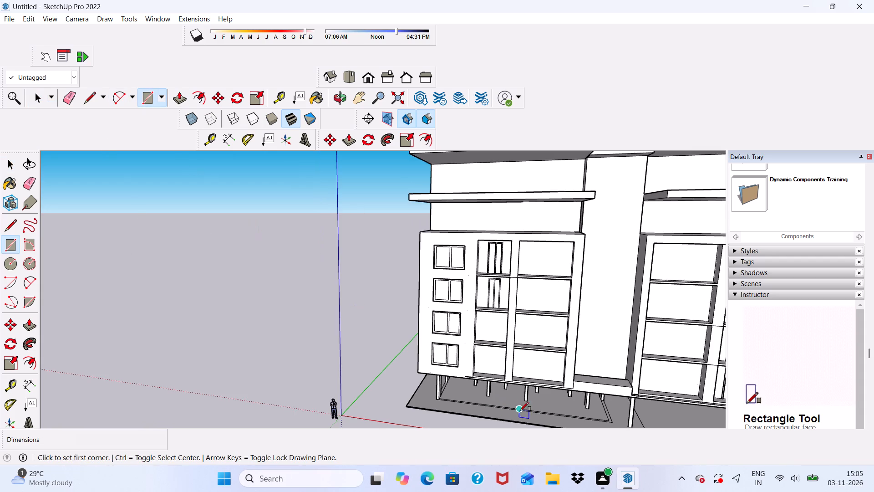
pyautogui.scroll(1, 521, 409)
pyautogui.scroll(5, 462, 327)
pyautogui.scroll(4, 496, 290)
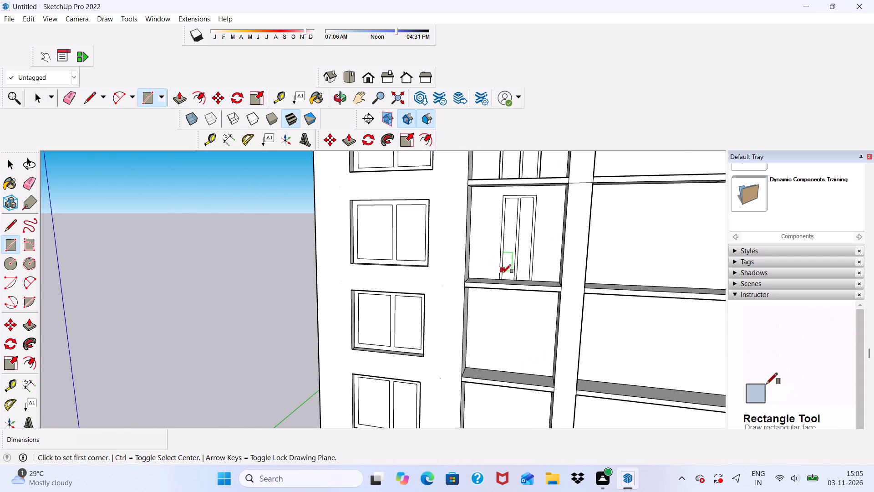
pyautogui.click(493, 369)
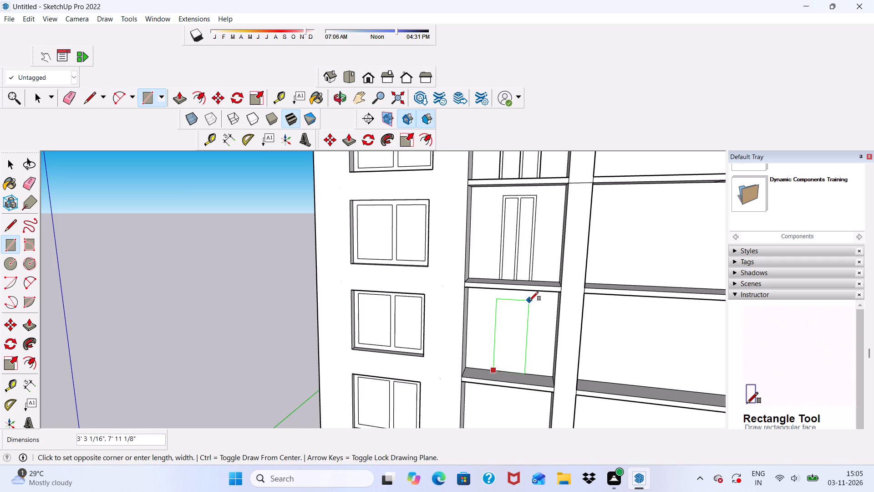
pyautogui.scroll(6, 529, 301)
pyautogui.moveTo(532, 267); pyautogui.dragTo(541, 239, button='middle')
pyautogui.scroll(8, 537, 258)
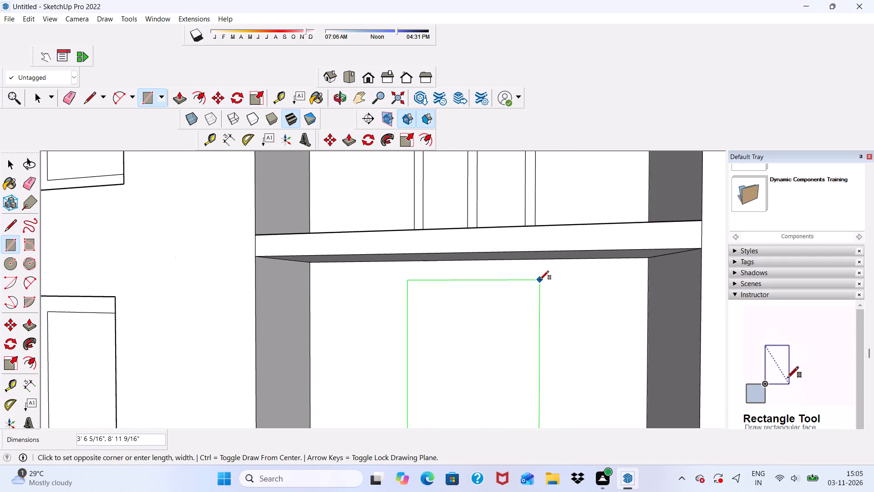
pyautogui.click(540, 280)
pyautogui.scroll(-8, 478, 324)
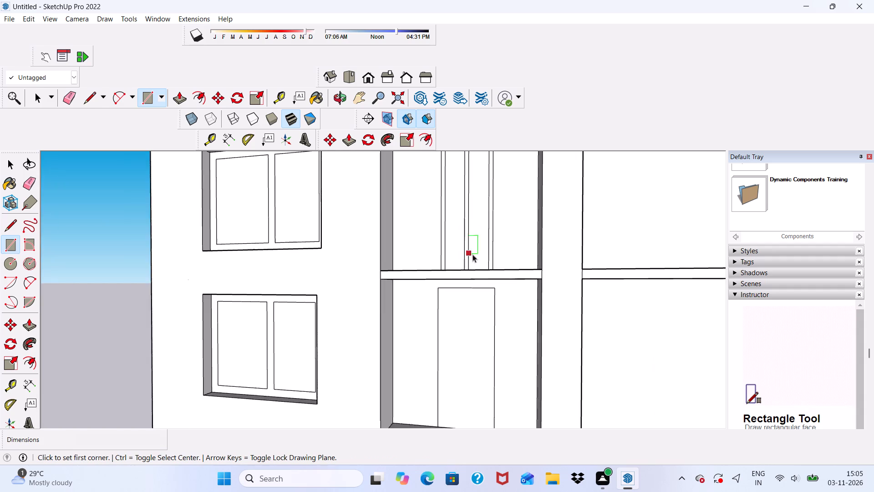
pyautogui.press('space')
# Offset the new door rectangle's outline inward by 3" to form the frame.
pyautogui.scroll(-5, 473, 254)
pyautogui.moveTo(471, 289); pyautogui.dragTo(518, 319, button='middle')
pyautogui.moveTo(576, 316); pyautogui.dragTo(541, 296, button='middle')
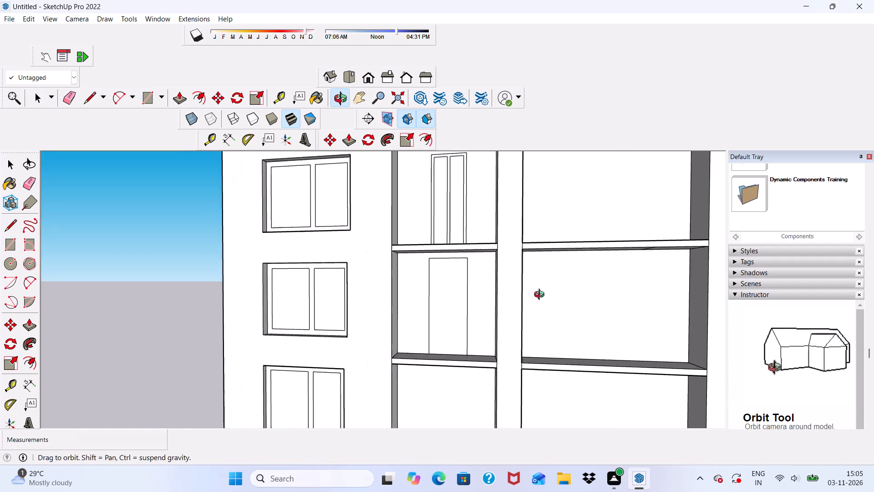
pyautogui.moveTo(541, 296); pyautogui.dragTo(555, 350, button='middle')
pyautogui.moveTo(493, 374); pyautogui.dragTo(508, 331, button='middle')
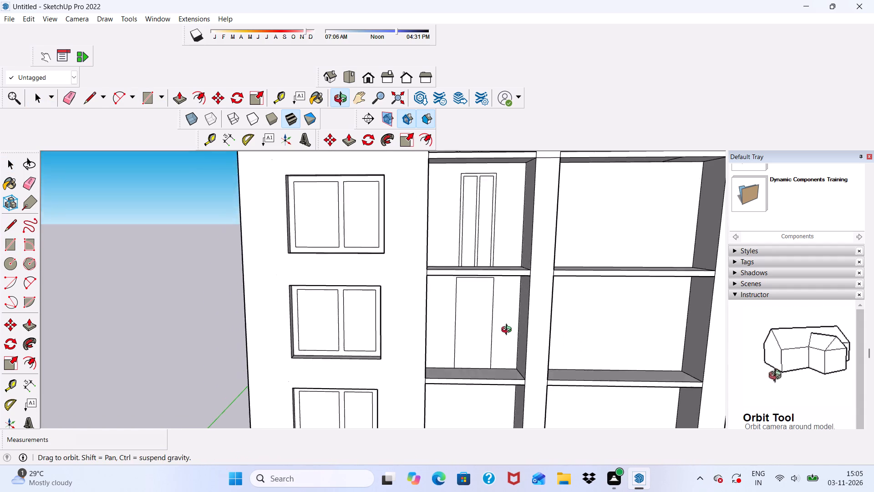
pyautogui.moveTo(508, 331); pyautogui.dragTo(472, 329, button='middle')
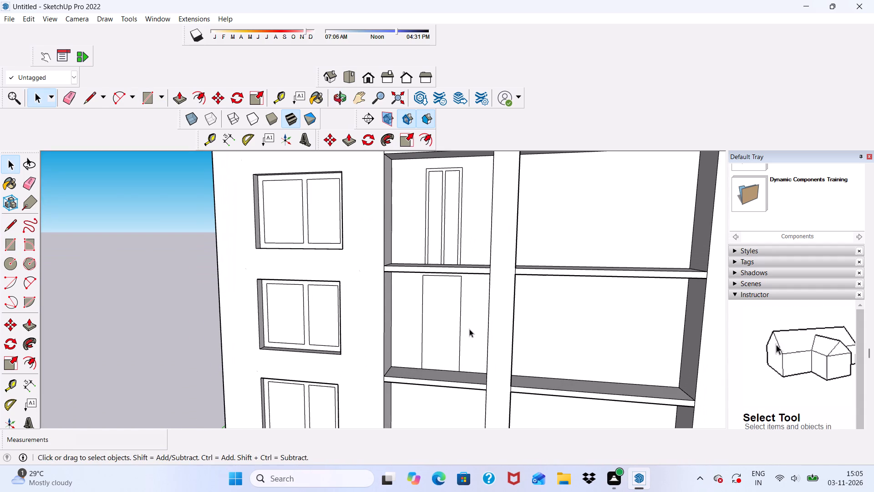
pyautogui.moveTo(197, 96); pyautogui.dragTo(202, 100)
pyautogui.scroll(3, 463, 363)
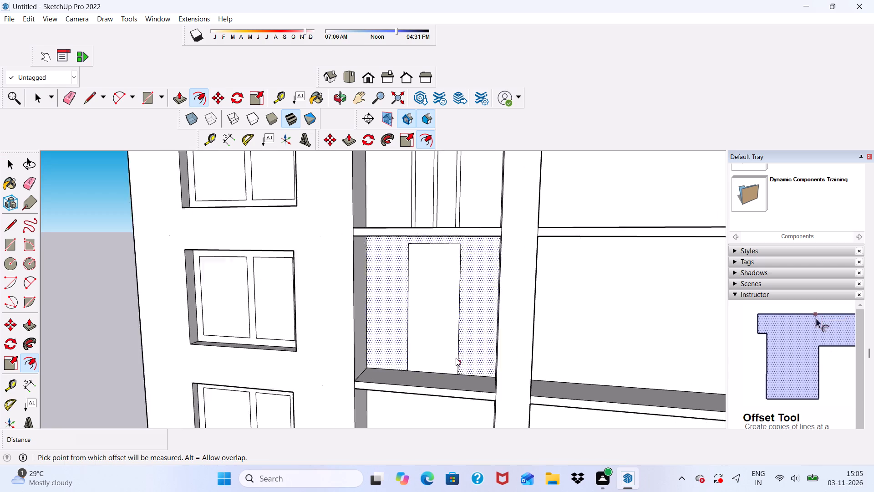
pyautogui.scroll(1, 456, 358)
pyautogui.click(405, 311)
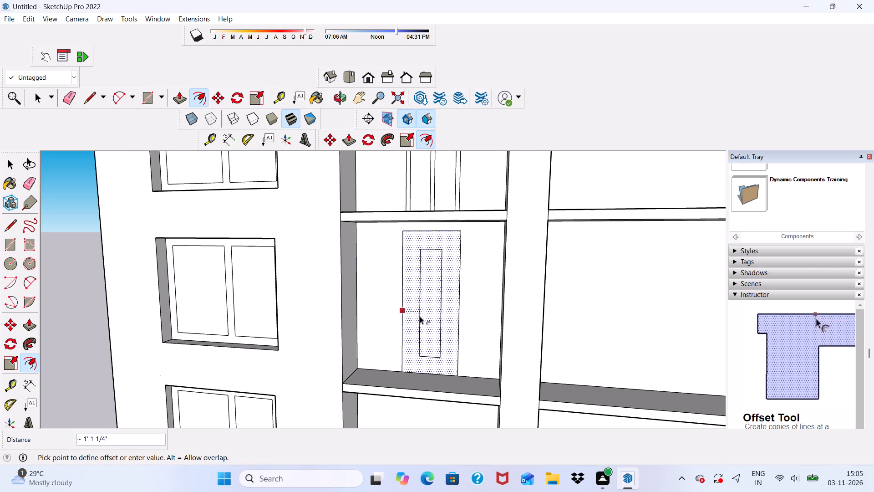
pyautogui.press('Return')
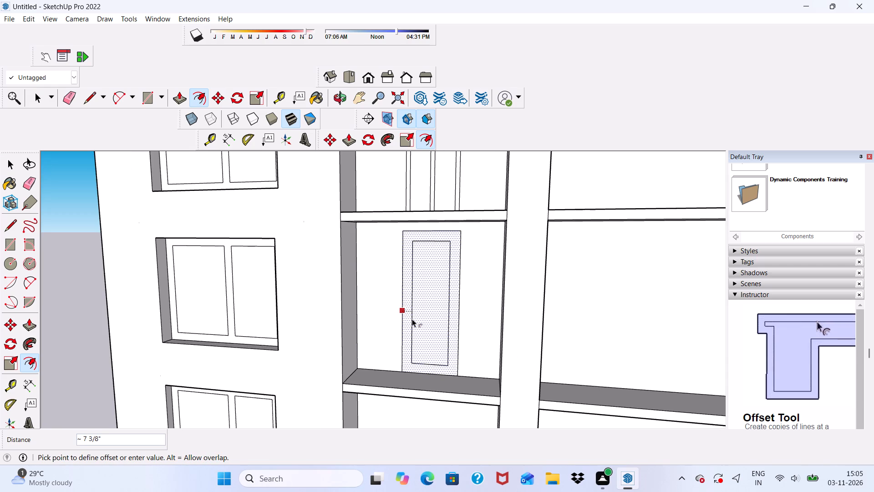
pyautogui.hotkey('shift', '"')
pyautogui.press('Return')
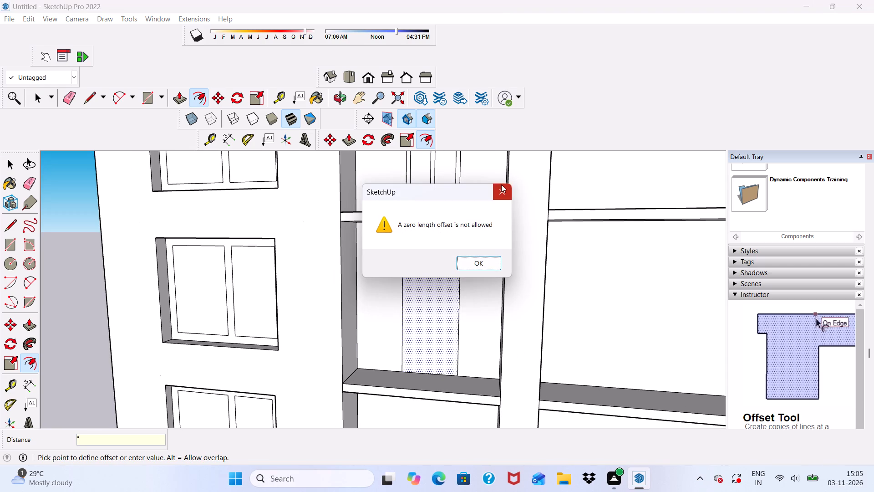
pyautogui.click(501, 184)
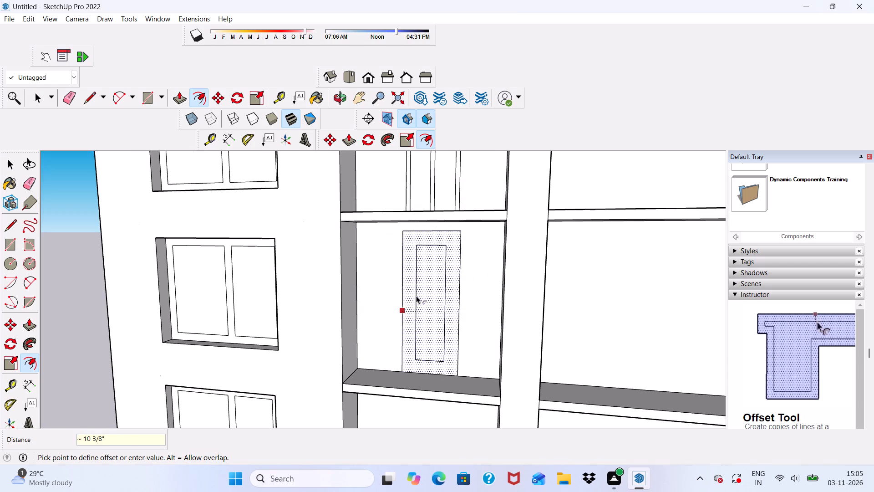
pyautogui.press('3')
pyautogui.hotkey('shift', '"')
pyautogui.press('Return')
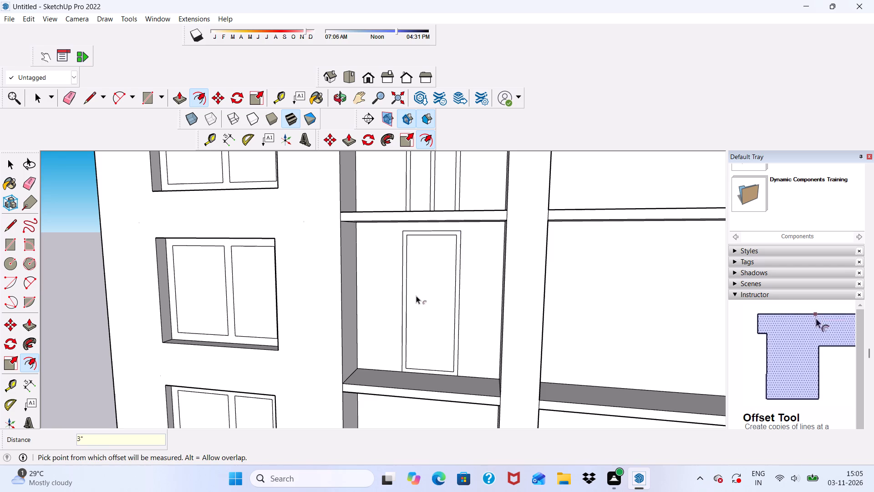
pyautogui.press('space')
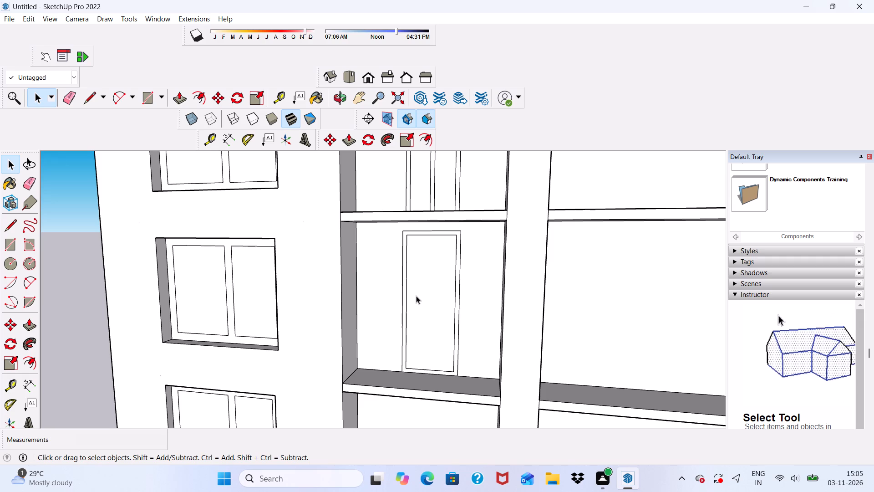
# Place a vertical guide on the new door's centre, about 1' 6" from the inner outline's left edge.
pyautogui.click(279, 94)
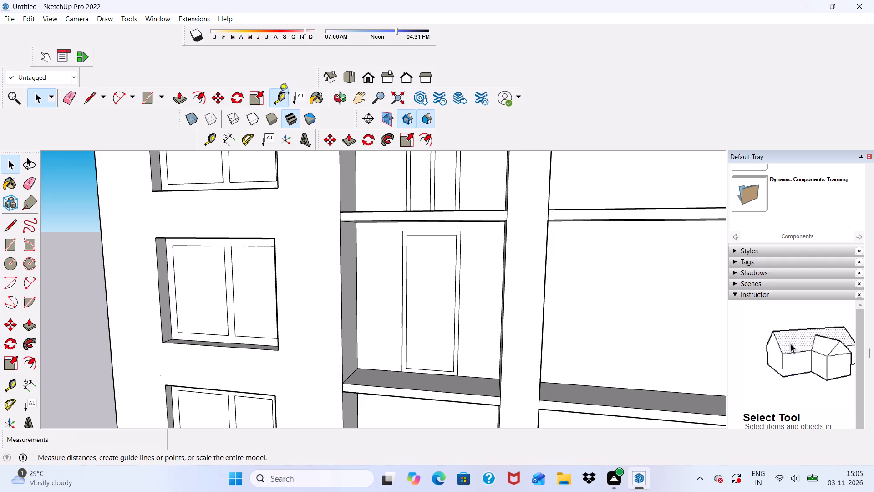
pyautogui.scroll(1, 427, 307)
pyautogui.click(401, 286)
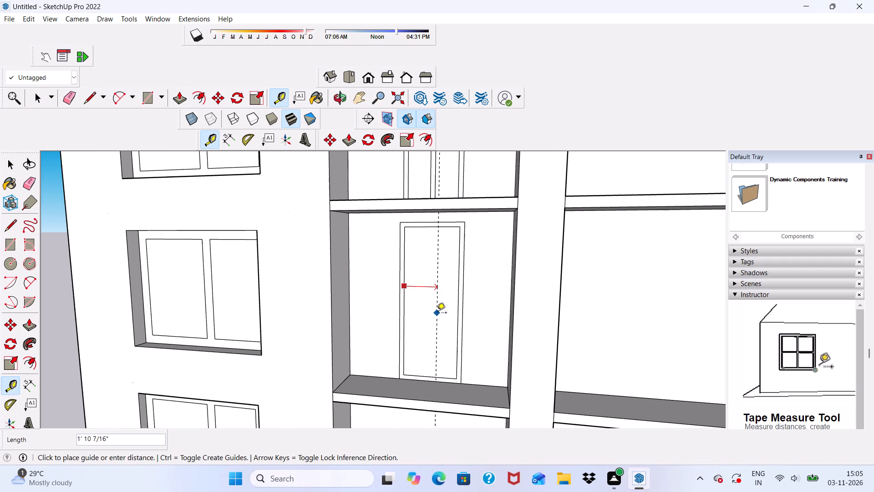
pyautogui.scroll(3, 432, 221)
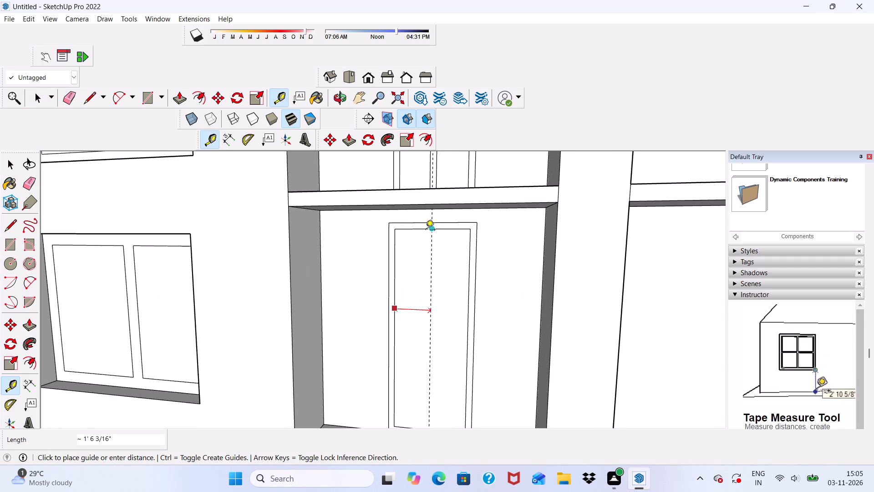
pyautogui.scroll(4, 426, 234)
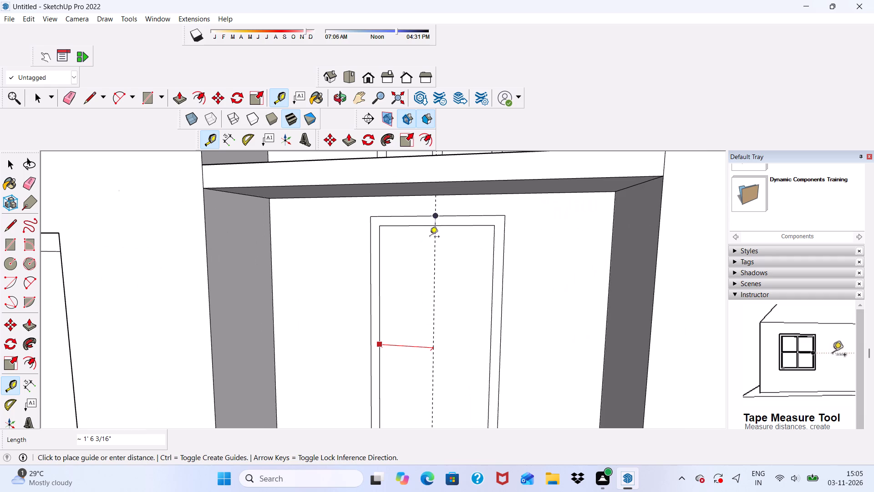
pyautogui.scroll(-7, 427, 239)
pyautogui.moveTo(437, 255); pyautogui.dragTo(499, 278, button='middle')
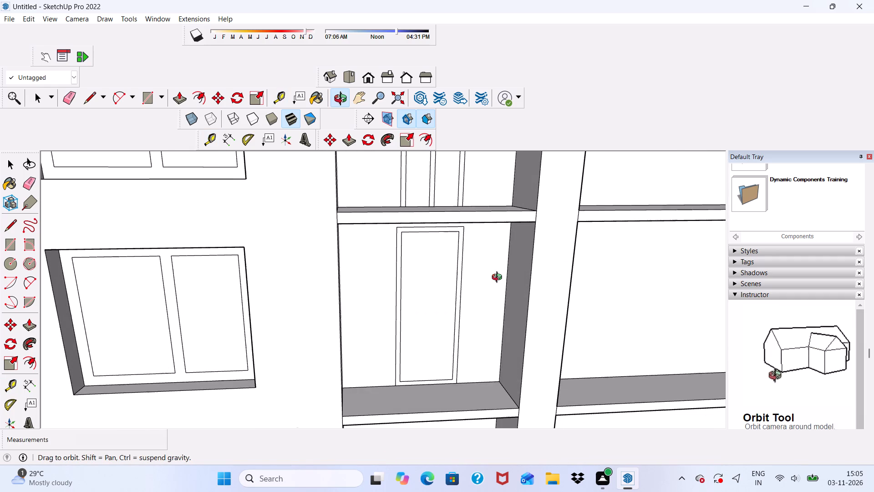
pyautogui.moveTo(499, 278); pyautogui.dragTo(497, 278, button='middle')
pyautogui.scroll(4, 423, 241)
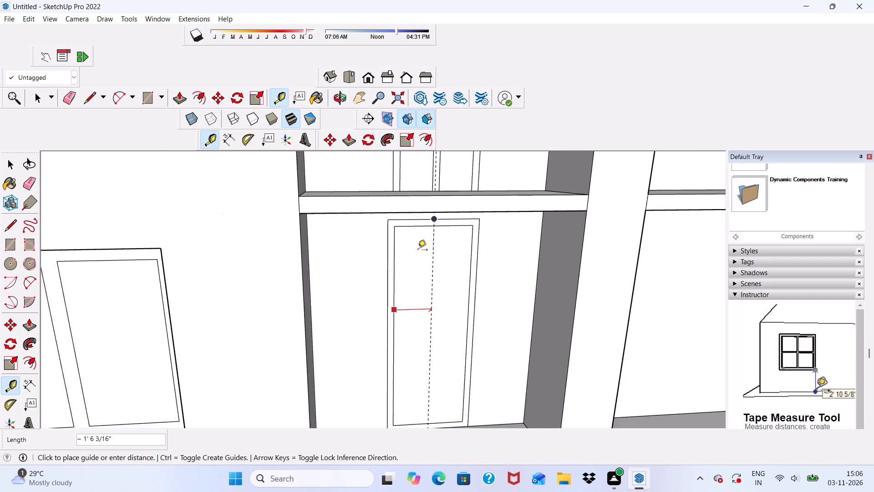
pyautogui.scroll(-5, 416, 268)
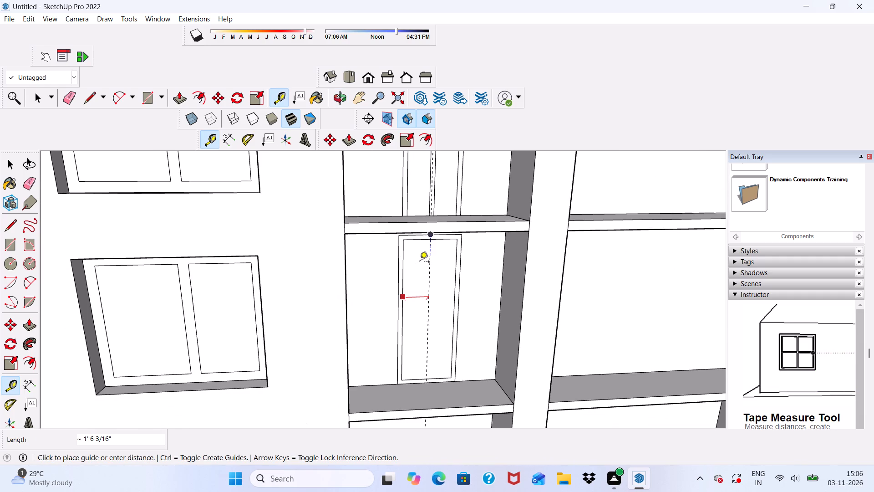
pyautogui.click(420, 262)
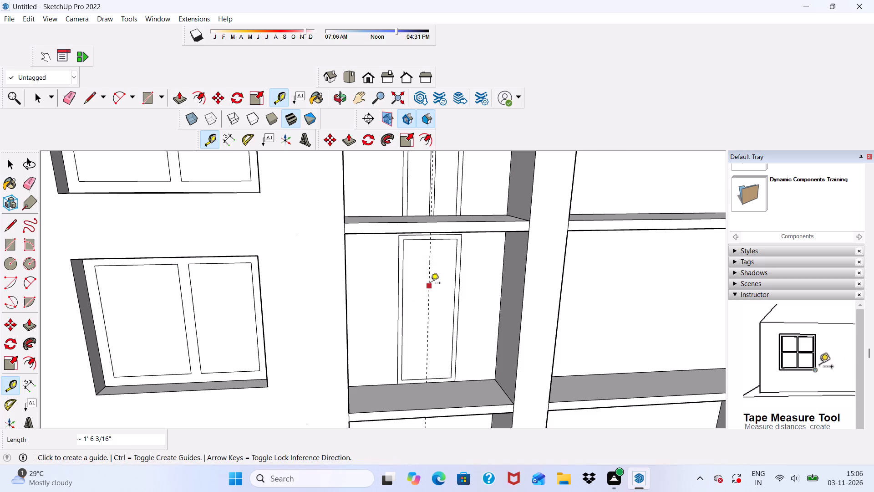
# Place a second vertical guide parallel to the door's centre guide, a short distance to its right.
pyautogui.click(432, 282)
pyautogui.scroll(4, 435, 271)
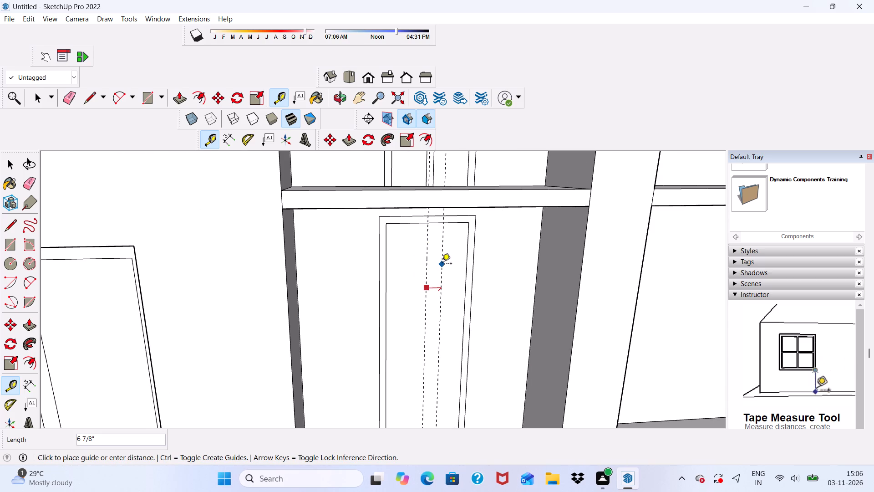
pyautogui.scroll(4, 439, 264)
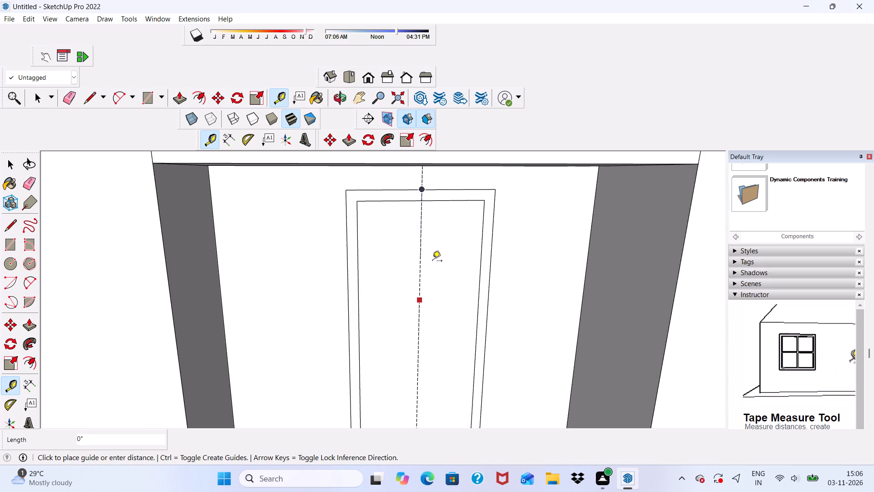
pyautogui.scroll(1, 433, 261)
pyautogui.click(433, 261)
pyautogui.scroll(-2, 416, 263)
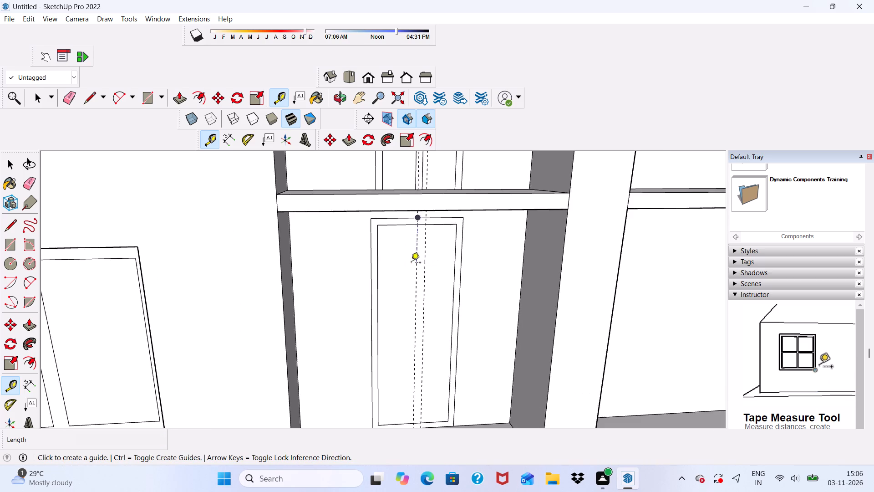
# Draw a vertical line about 8' 9" long along the left guide, from the inner outline's top edge to the floor edge.
pyautogui.scroll(-8, 411, 263)
pyautogui.moveTo(441, 278); pyautogui.dragTo(433, 257, button='middle')
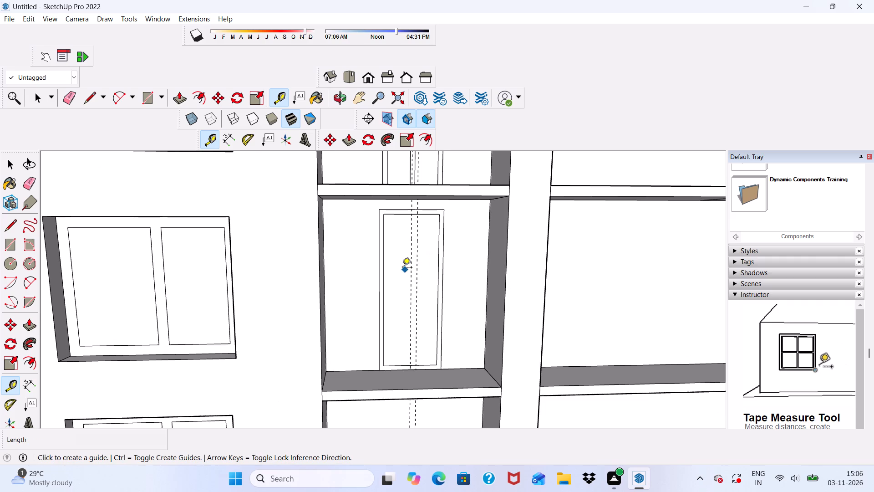
pyautogui.click(92, 98)
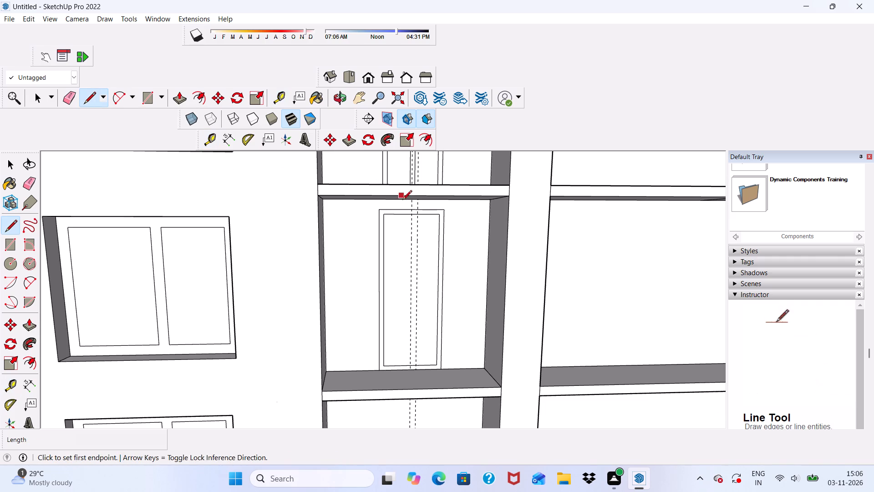
pyautogui.scroll(5, 414, 241)
pyautogui.click(408, 198)
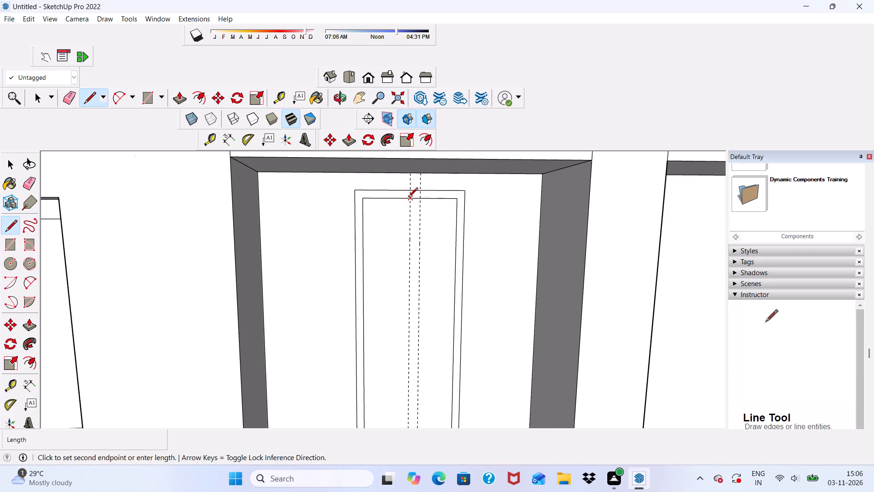
pyautogui.scroll(-11, 417, 281)
pyautogui.scroll(16, 422, 338)
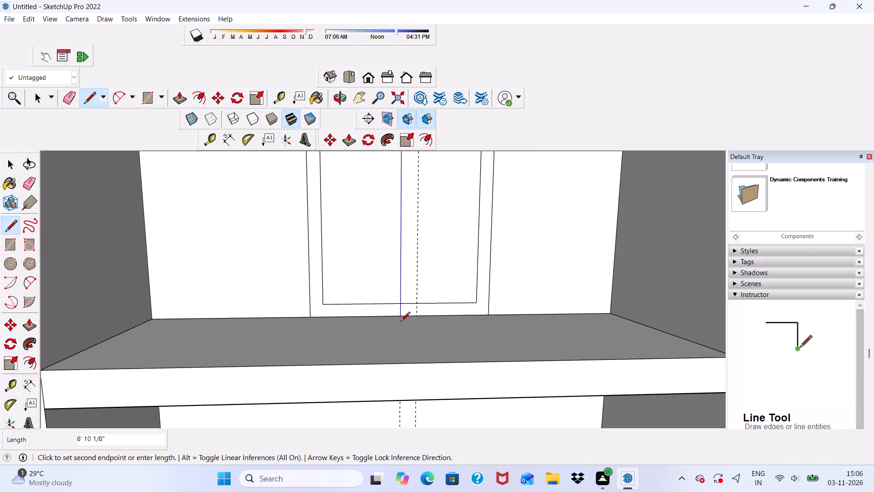
pyautogui.click(402, 316)
# Draw a vertical line about 8' 9" long along the right guide, from the floor edge to the inner outline's top edge.
pyautogui.click(419, 316)
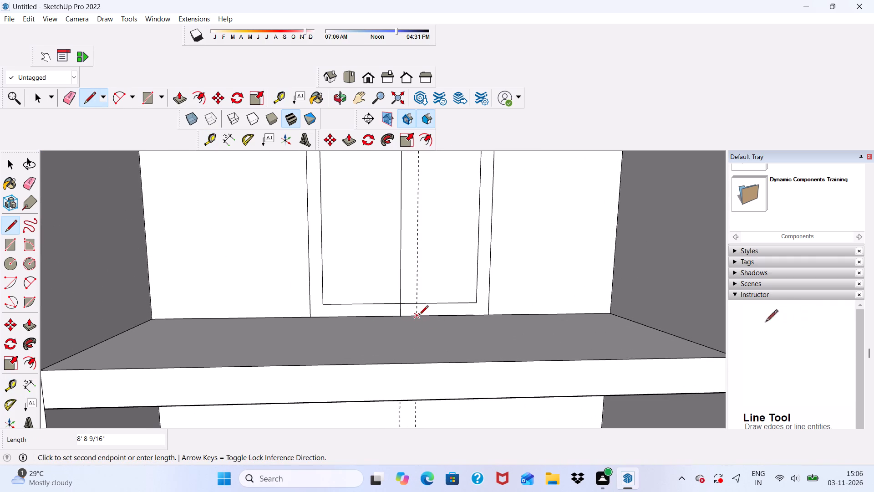
pyautogui.scroll(-18, 419, 334)
pyautogui.scroll(1, 462, 320)
pyautogui.scroll(6, 426, 219)
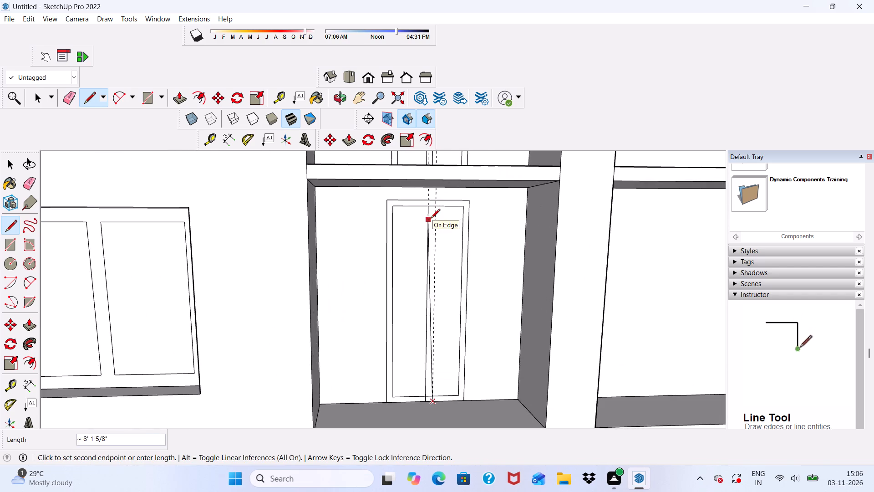
pyautogui.scroll(6, 431, 219)
pyautogui.click(438, 198)
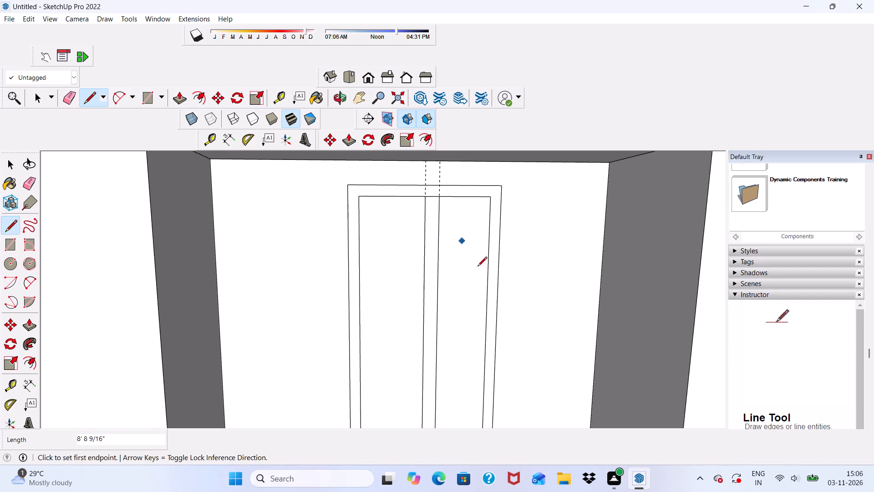
# Erase the two vertical guides above the door and the inner outline's top edge segment between the two centre lines.
pyautogui.click(66, 92)
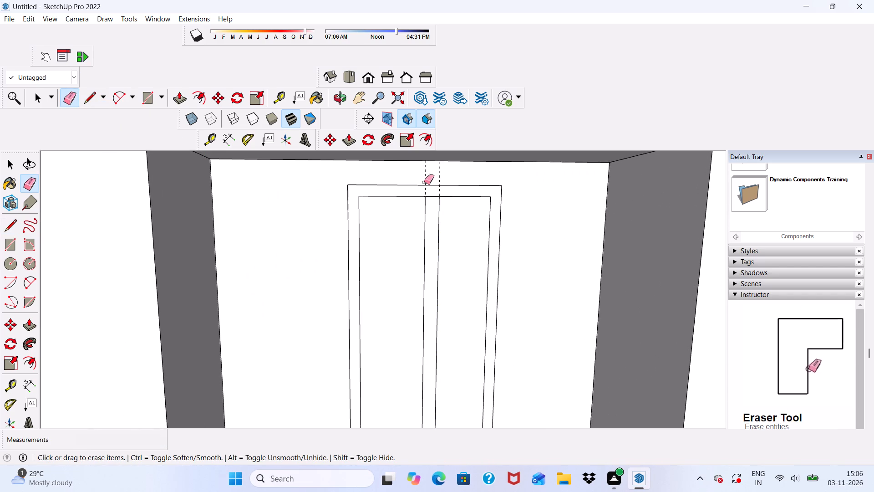
pyautogui.moveTo(419, 178); pyautogui.dragTo(447, 174)
pyautogui.moveTo(433, 193); pyautogui.dragTo(434, 200)
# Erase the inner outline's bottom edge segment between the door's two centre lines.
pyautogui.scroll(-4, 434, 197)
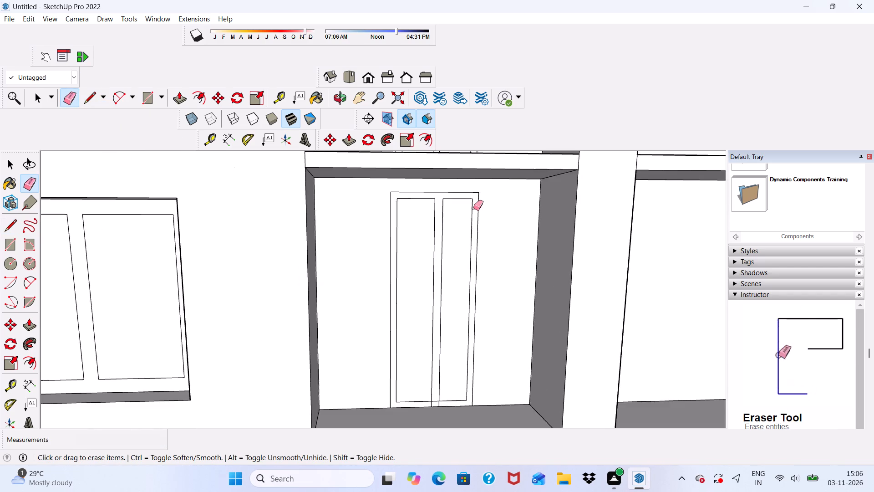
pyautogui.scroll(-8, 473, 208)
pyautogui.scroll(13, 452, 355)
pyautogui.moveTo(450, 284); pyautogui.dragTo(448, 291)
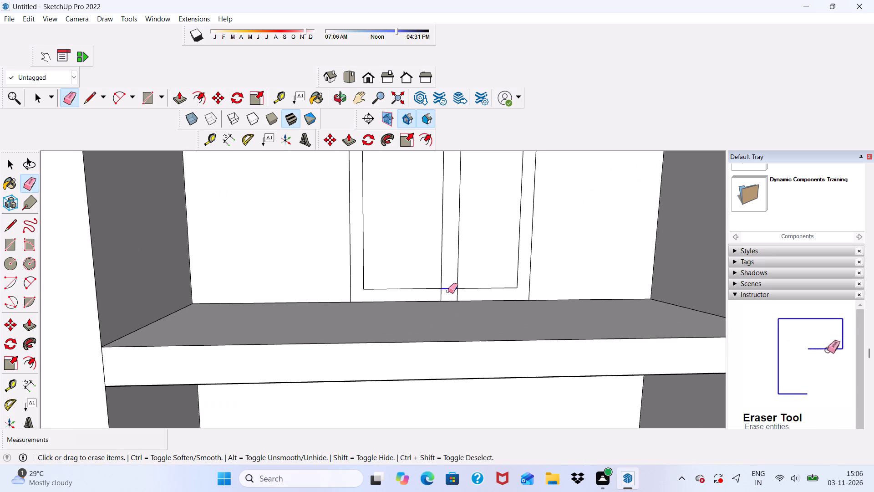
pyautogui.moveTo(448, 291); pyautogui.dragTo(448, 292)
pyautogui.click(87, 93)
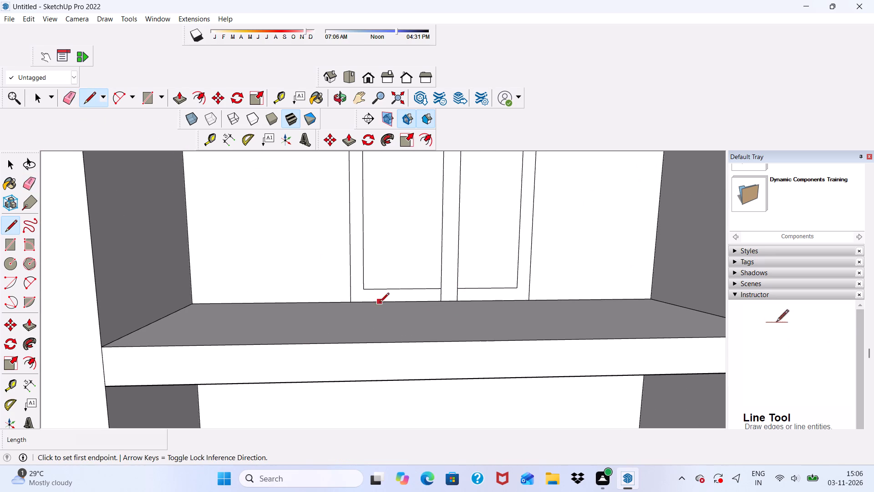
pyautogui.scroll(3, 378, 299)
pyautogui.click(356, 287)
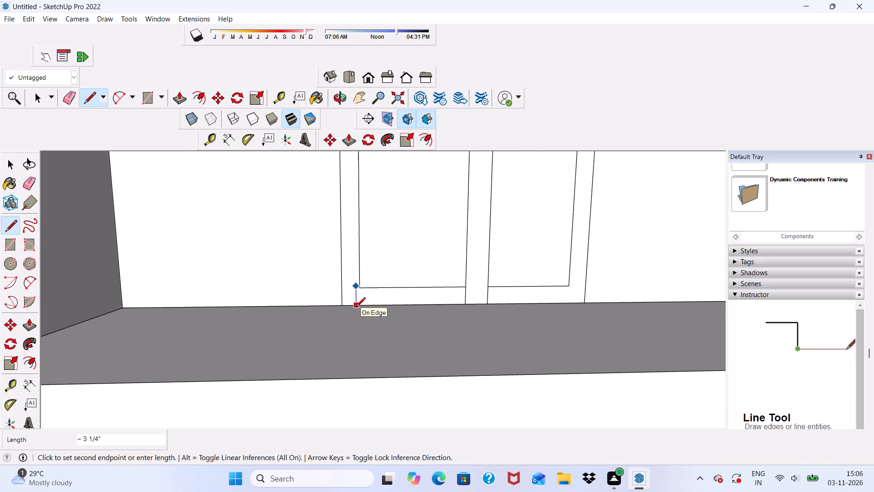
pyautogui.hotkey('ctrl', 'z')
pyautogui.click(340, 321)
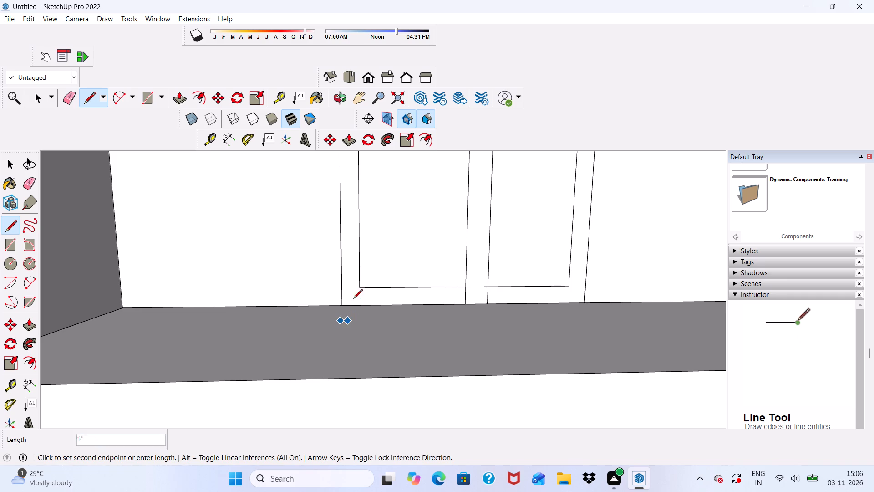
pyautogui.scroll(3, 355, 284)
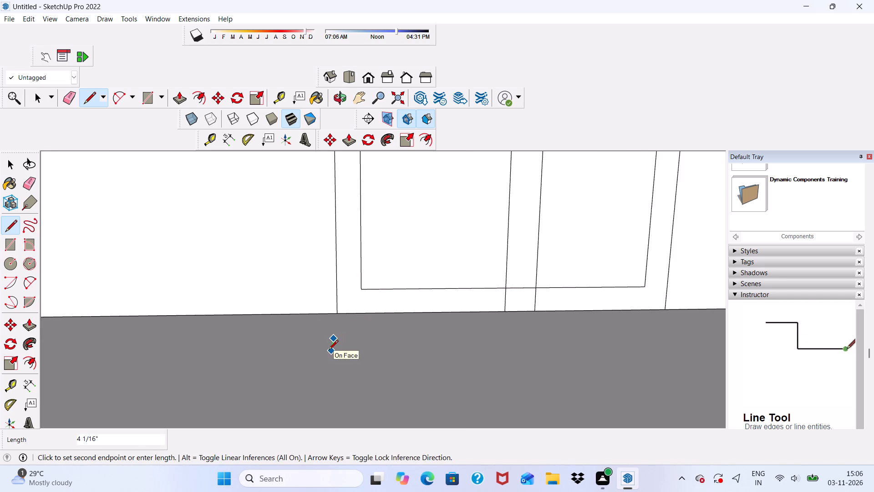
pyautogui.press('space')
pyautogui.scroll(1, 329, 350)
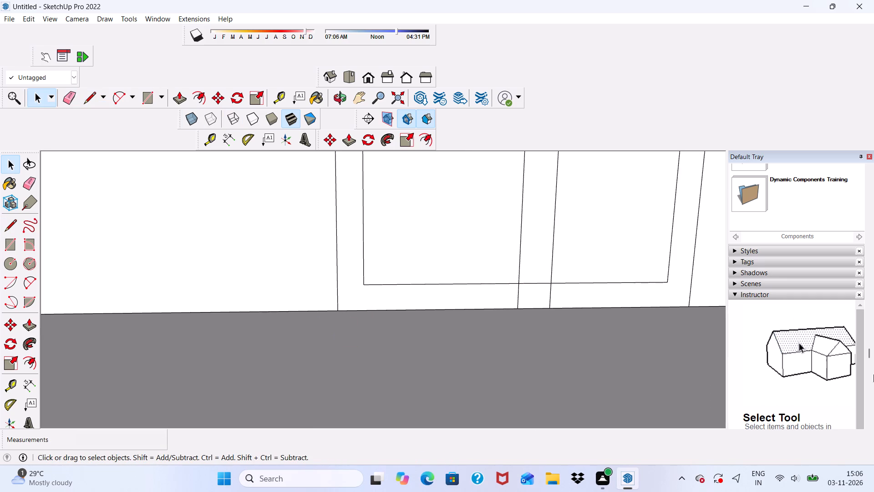
# Draw two 3" vertical lines extending both sides of the door's inner outline down to the floor edge.
pyautogui.click(97, 96)
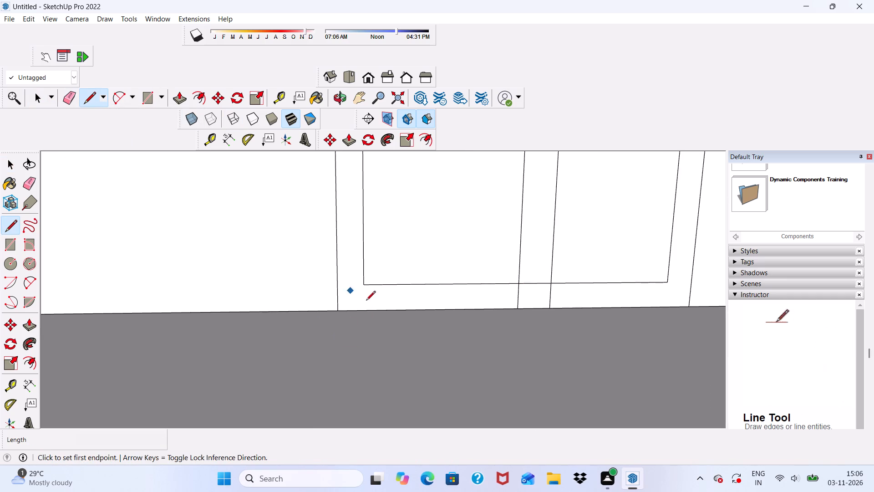
pyautogui.click(364, 288)
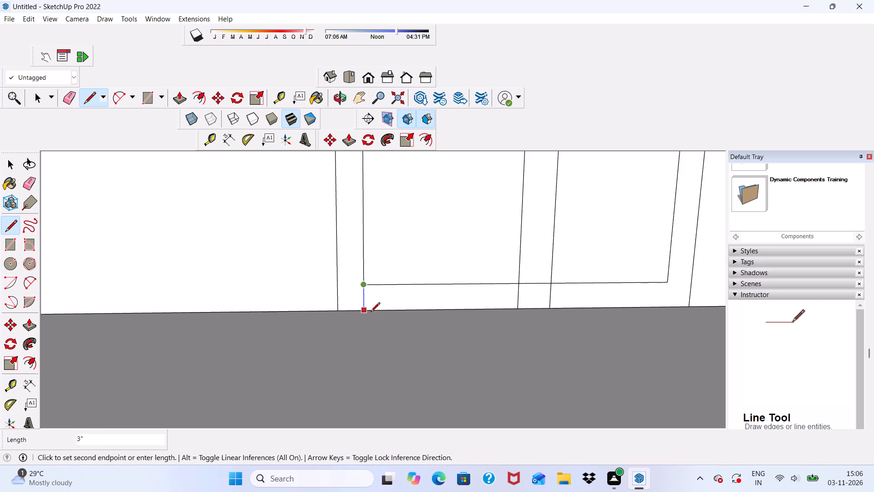
pyautogui.click(365, 311)
pyautogui.scroll(-3, 368, 322)
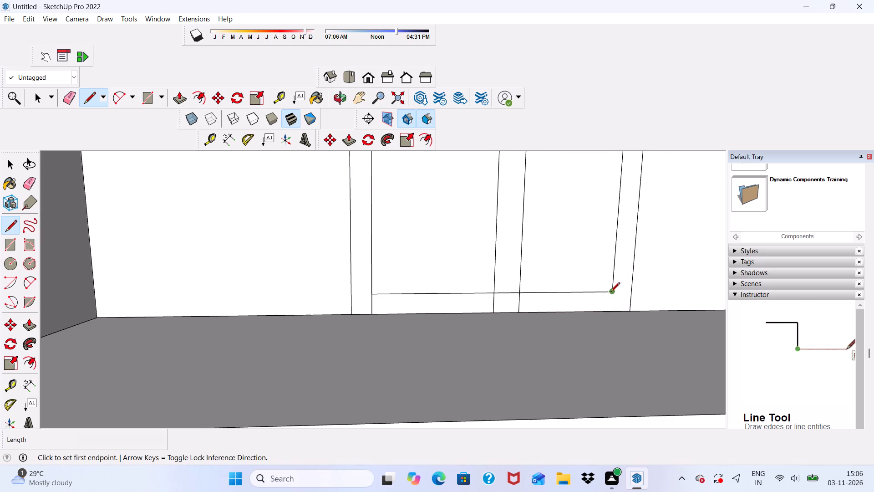
pyautogui.click(610, 292)
pyautogui.click(612, 312)
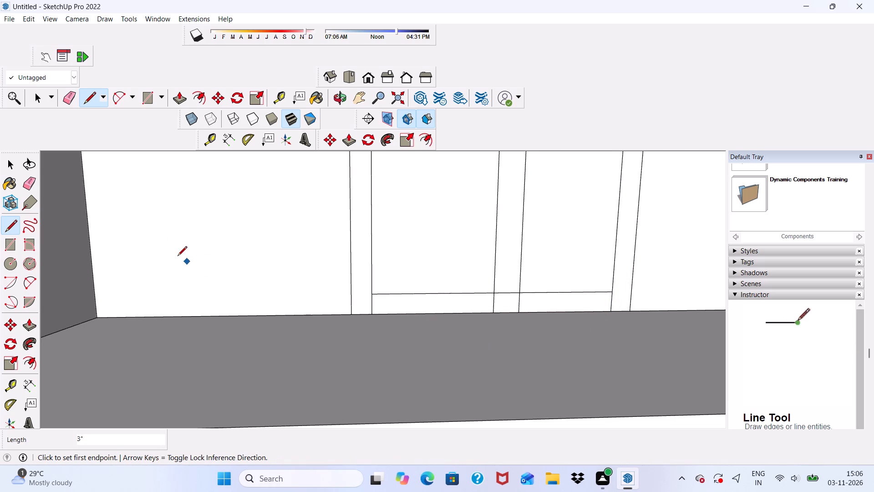
# Erase all three segments of the inner outline's bottom edge so both door panels reach the floor.
pyautogui.click(71, 95)
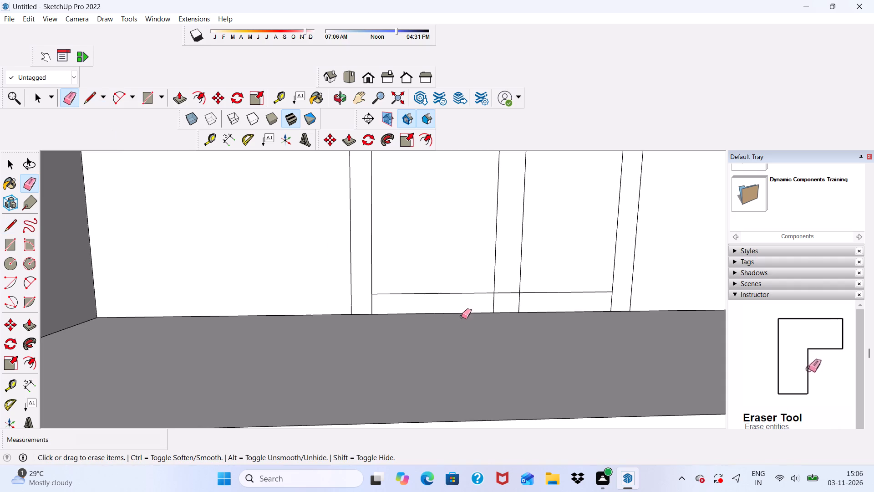
pyautogui.click(457, 290)
pyautogui.moveTo(502, 288); pyautogui.dragTo(509, 297)
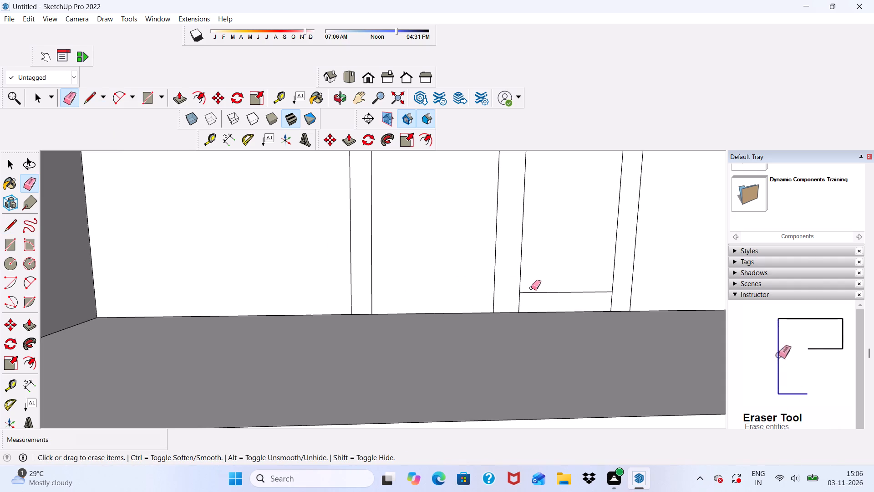
pyautogui.moveTo(531, 288); pyautogui.dragTo(536, 297)
# Extrude the new door's frame outward 3" with Push/Pull, leaving both panels recessed.
pyautogui.scroll(-20, 497, 327)
pyautogui.scroll(-3, 497, 327)
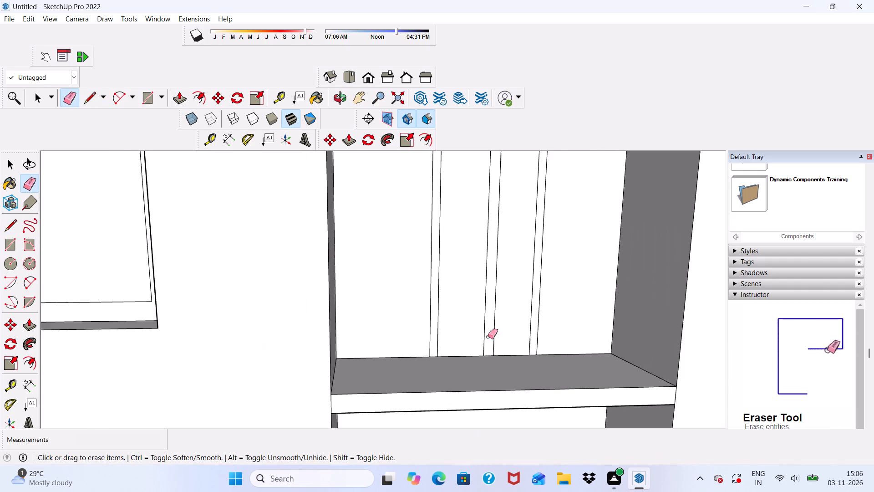
pyautogui.scroll(-8, 488, 337)
pyautogui.moveTo(488, 330); pyautogui.dragTo(462, 332, button='middle')
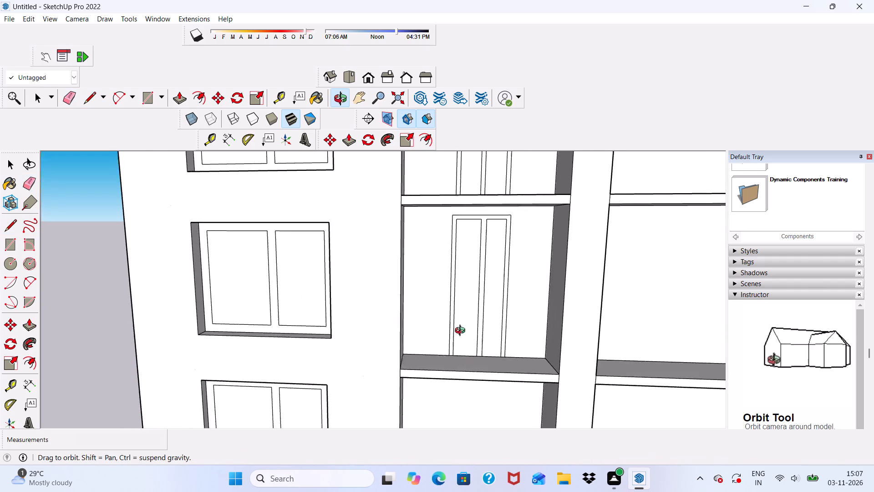
pyautogui.moveTo(462, 332); pyautogui.dragTo(472, 353, button='middle')
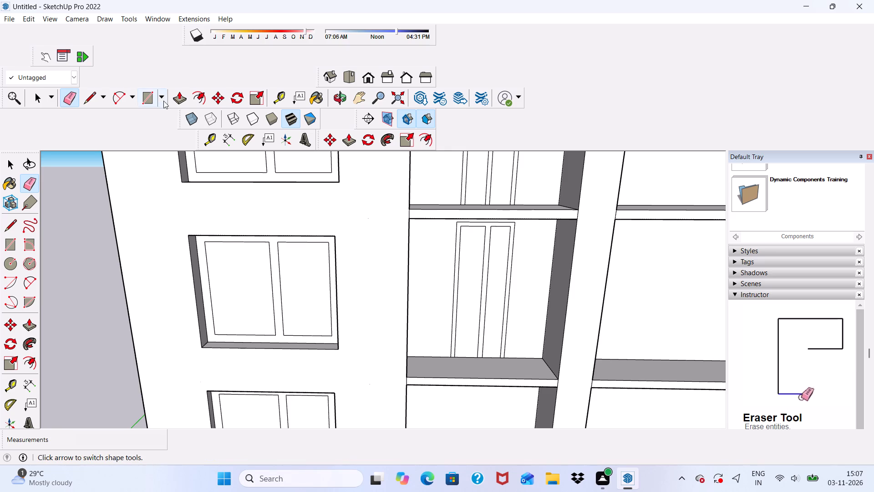
pyautogui.doubleClick(178, 98)
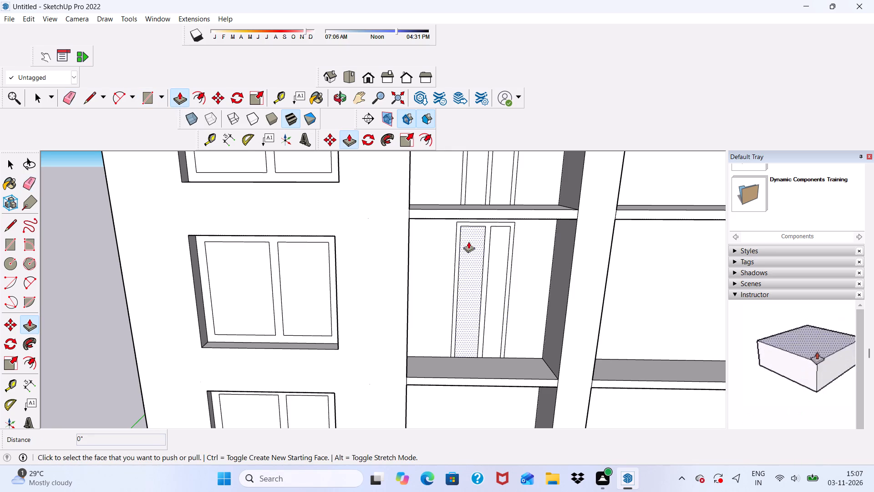
pyautogui.scroll(9, 469, 236)
pyautogui.click(496, 248)
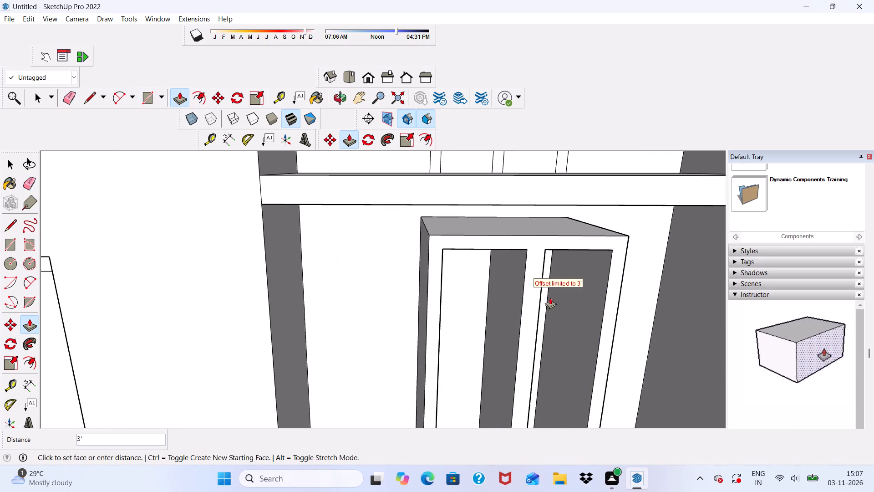
pyautogui.press('3')
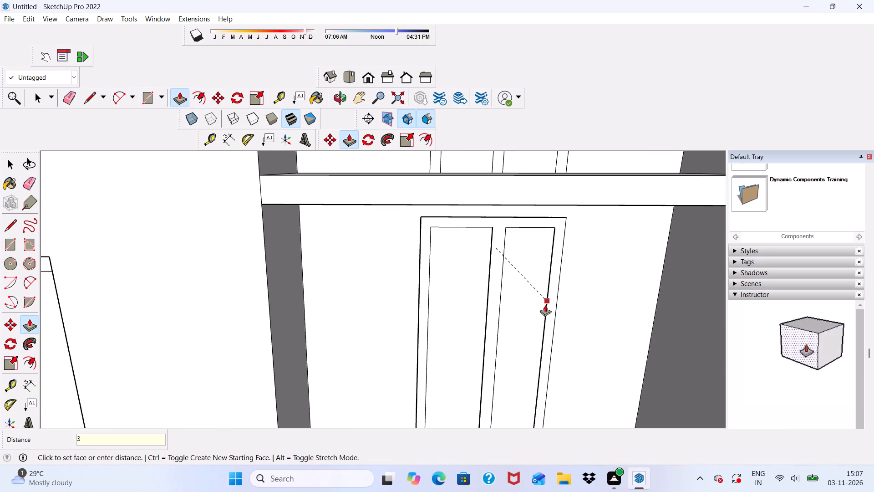
pyautogui.hotkey('shift', '"')
pyautogui.press('Return')
# Extrude the frame of the flat door one level above outward 3" with Push/Pull.
pyautogui.scroll(-9, 518, 261)
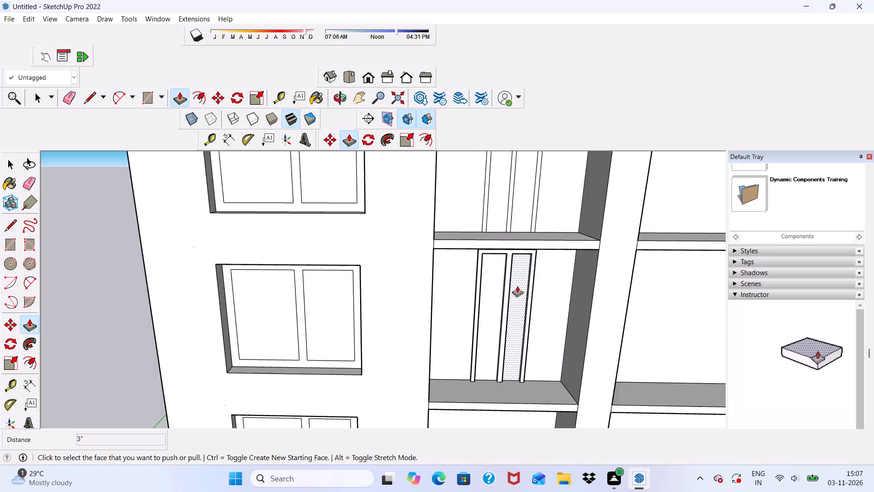
pyautogui.scroll(-6, 517, 286)
pyautogui.scroll(5, 474, 178)
pyautogui.scroll(-6, 508, 249)
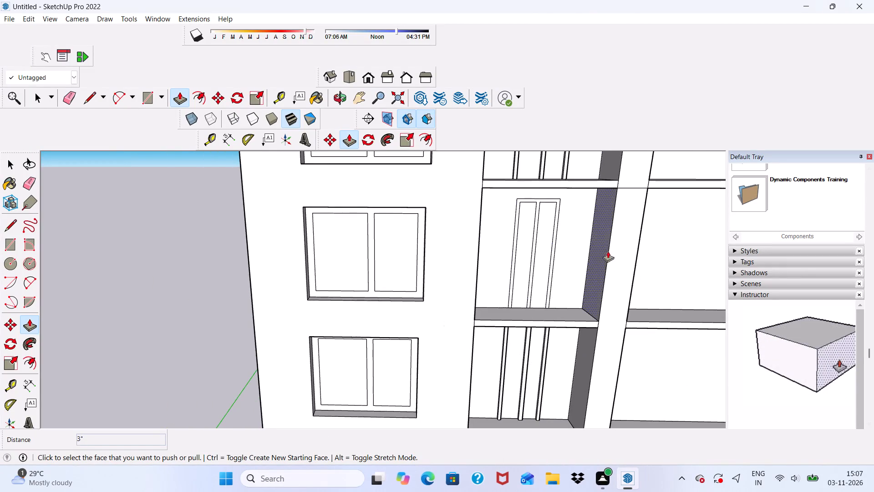
pyautogui.scroll(5, 578, 222)
pyautogui.scroll(11, 547, 194)
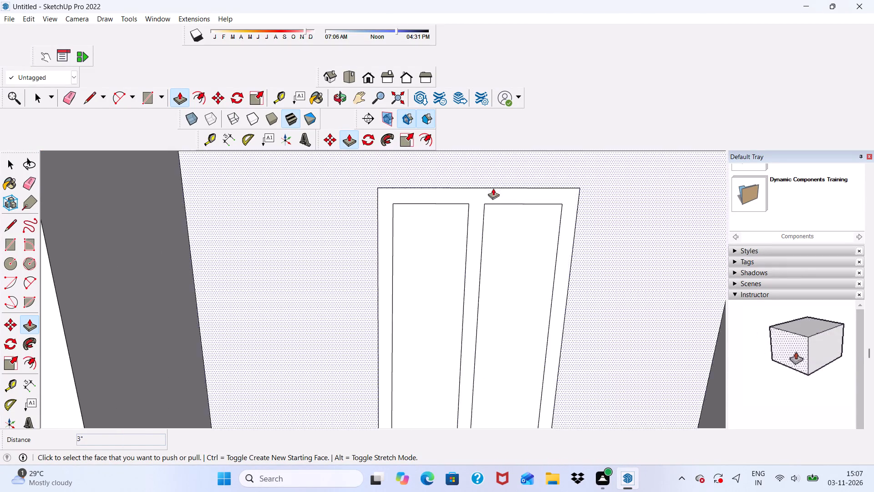
pyautogui.click(478, 202)
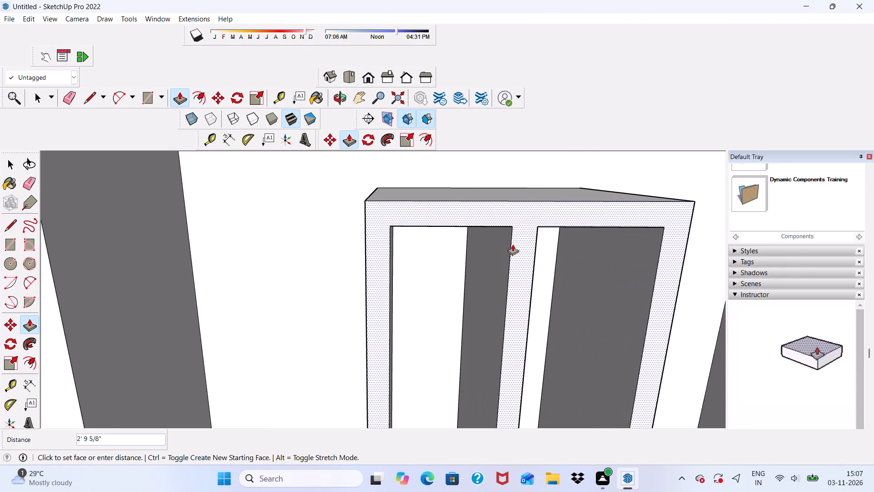
pyautogui.press('3')
pyautogui.hotkey('shift', '"')
pyautogui.press('Return')
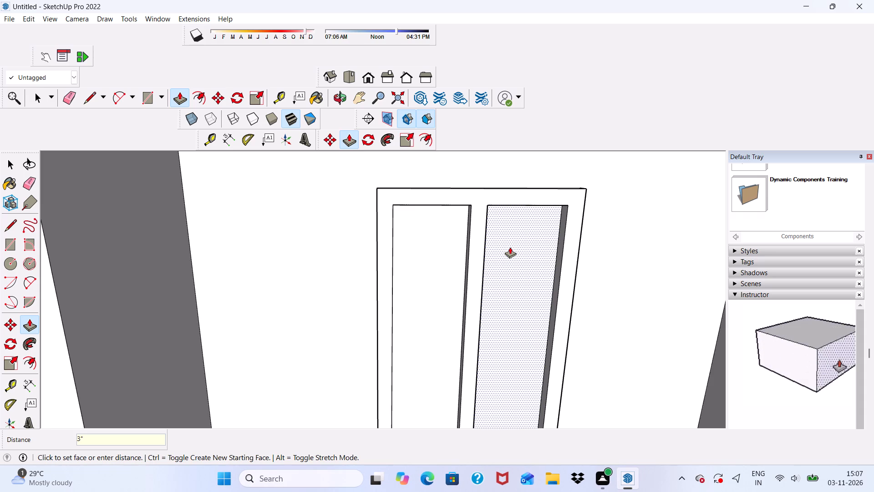
# Draw a door rectangle about 3' 10 1/2" by 8' 10" on the back wall of the left wing's lowest recessed opening, starting at floor level.
pyautogui.scroll(3, 499, 254)
pyautogui.scroll(-19, 484, 248)
pyautogui.moveTo(499, 310); pyautogui.dragTo(490, 305, button='middle')
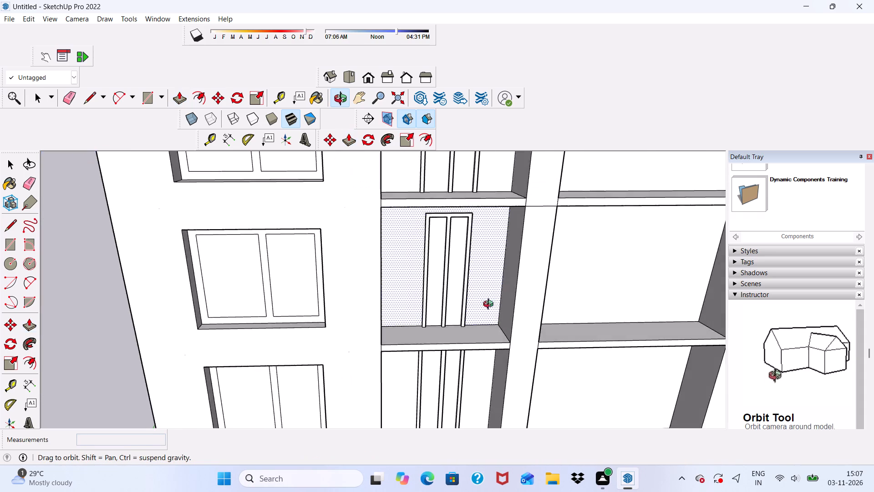
pyautogui.moveTo(490, 305); pyautogui.dragTo(562, 318, button='middle')
pyautogui.scroll(1, 549, 307)
pyautogui.scroll(-10, 436, 270)
pyautogui.moveTo(462, 398); pyautogui.dragTo(432, 299, button='middle')
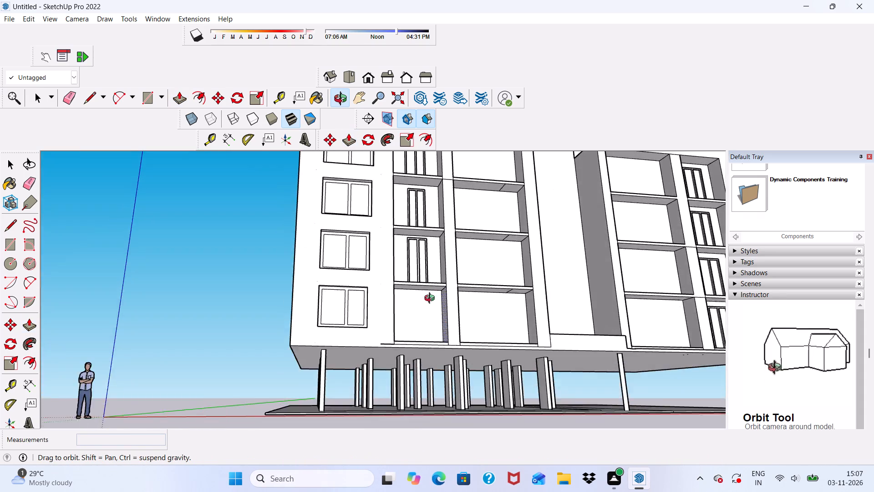
pyautogui.moveTo(432, 299); pyautogui.dragTo(425, 344, button='middle')
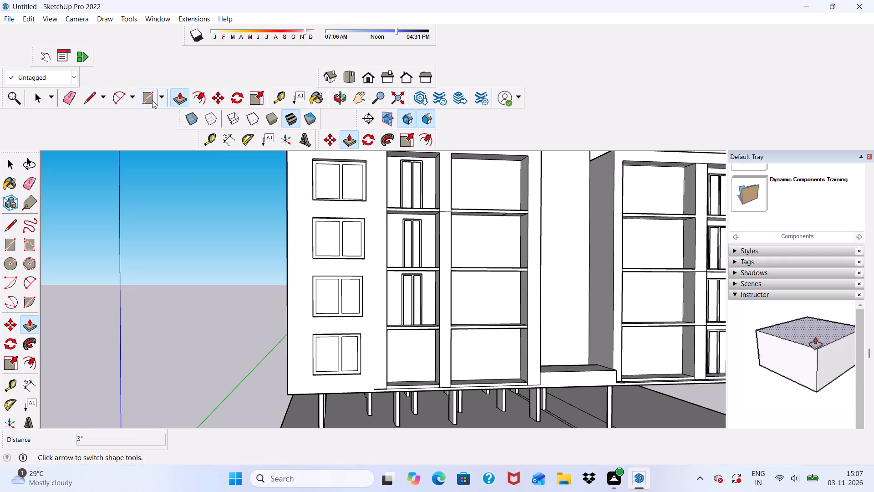
pyautogui.click(149, 99)
pyautogui.scroll(4, 415, 370)
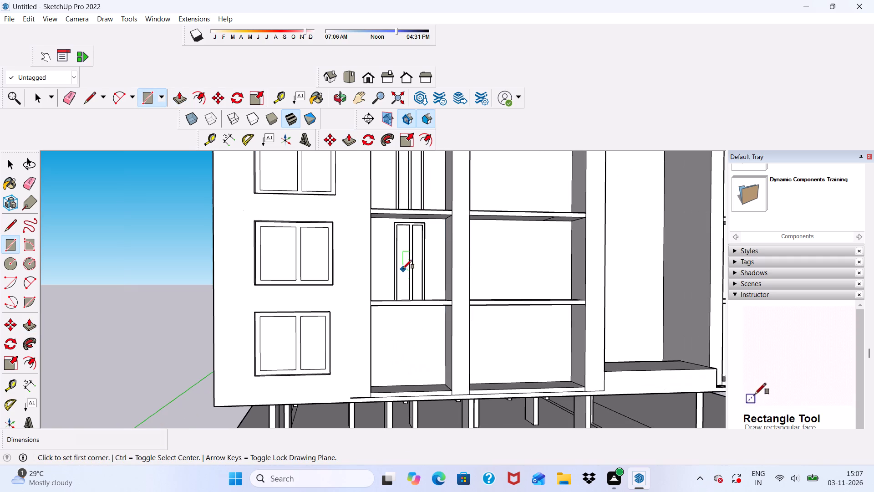
pyautogui.scroll(9, 387, 308)
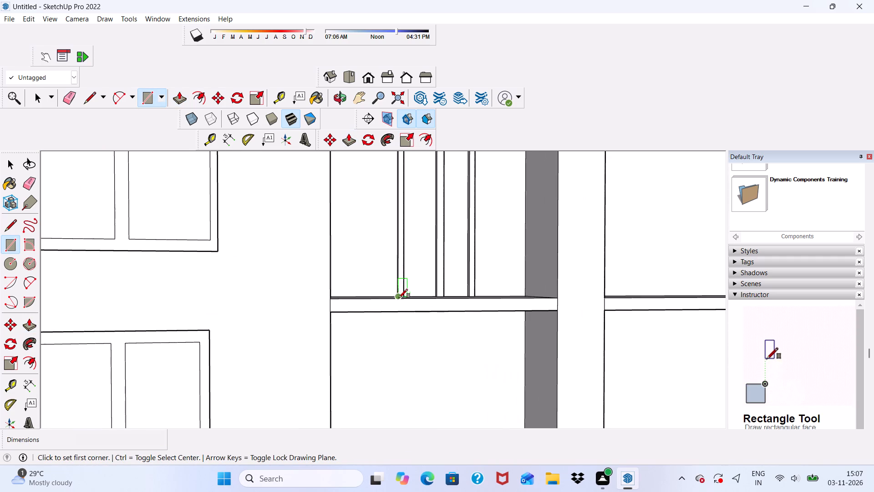
pyautogui.moveTo(406, 330); pyautogui.dragTo(402, 308, button='middle')
pyautogui.scroll(2, 402, 308)
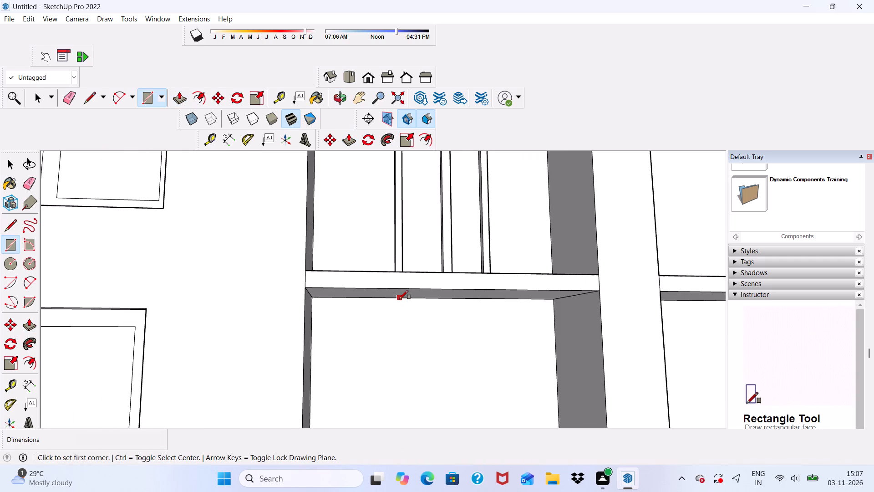
pyautogui.scroll(-9, 401, 255)
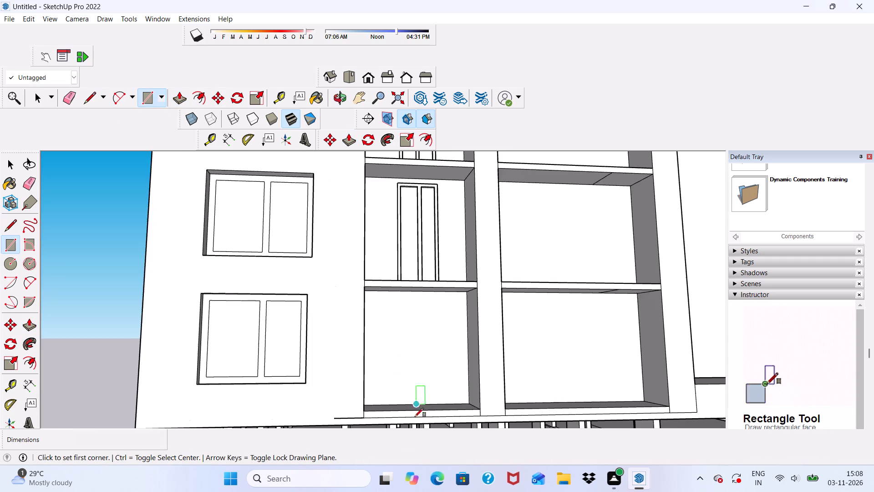
pyautogui.scroll(3, 414, 420)
pyautogui.click(397, 401)
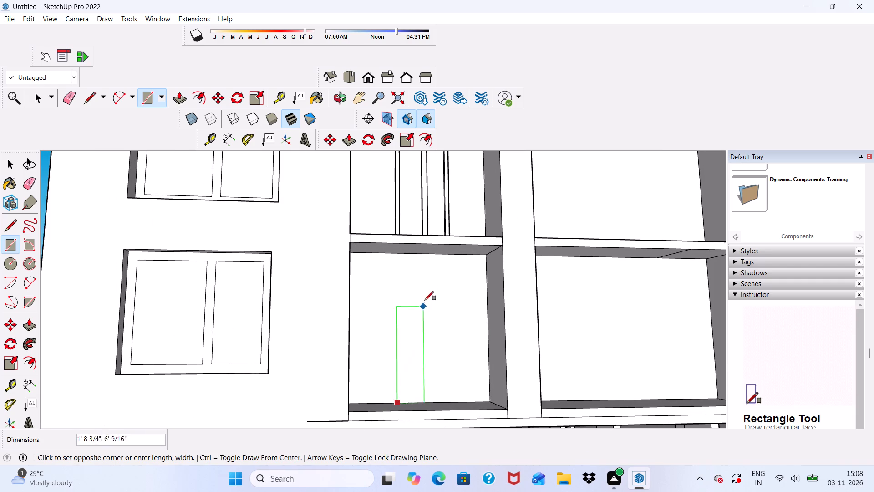
pyautogui.scroll(6, 461, 261)
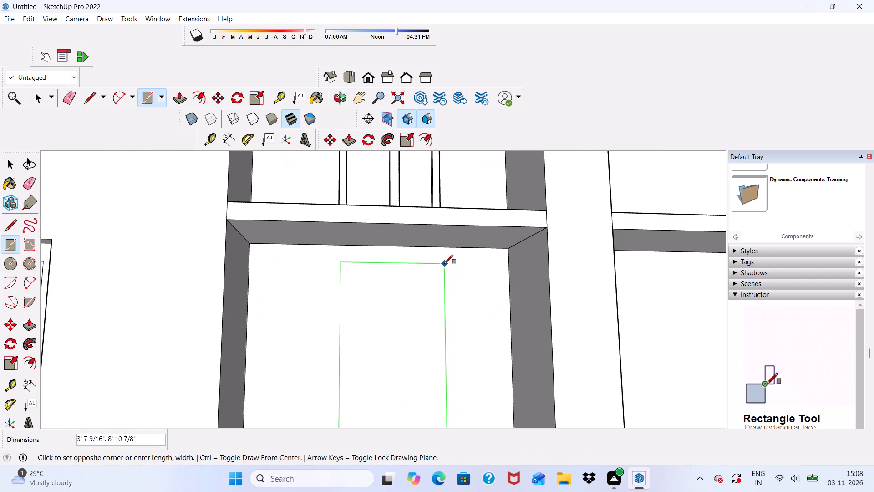
pyautogui.click(451, 265)
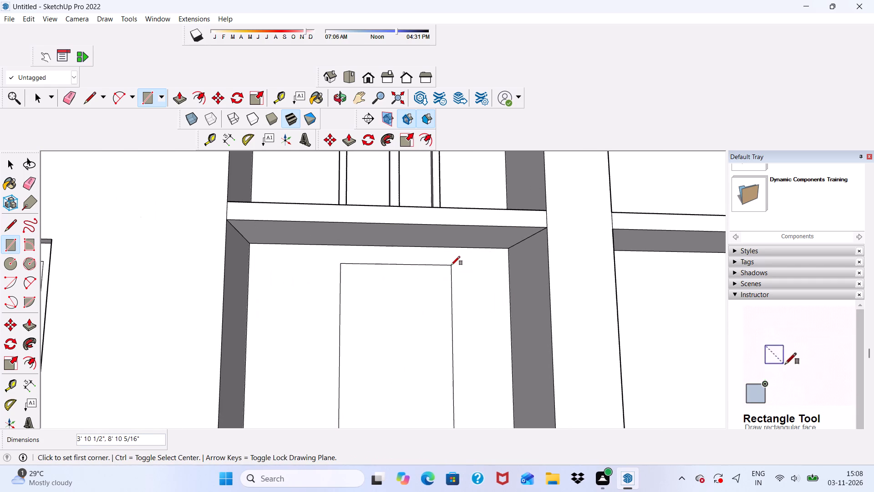
# Offset the lowest door rectangle's outline inward by 3" to form the frame border.
pyautogui.scroll(-16, 415, 344)
pyautogui.moveTo(507, 371); pyautogui.dragTo(508, 459, button='middle')
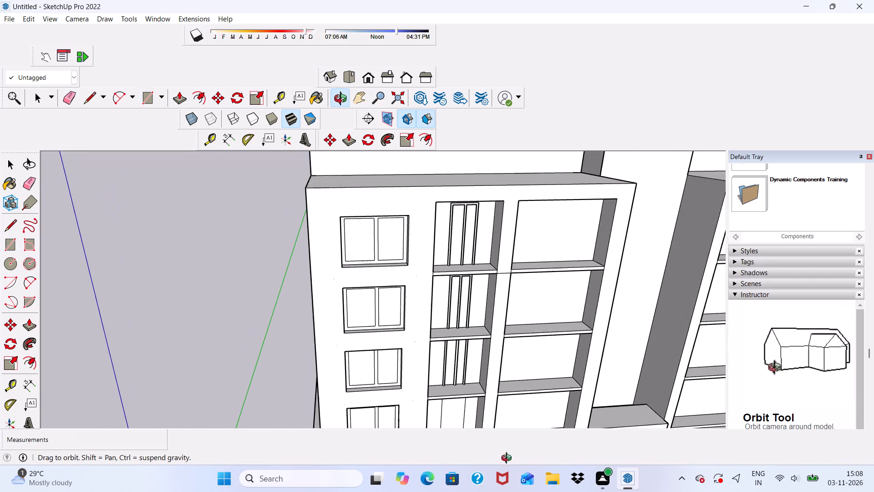
pyautogui.moveTo(508, 459); pyautogui.dragTo(509, 458, button='middle')
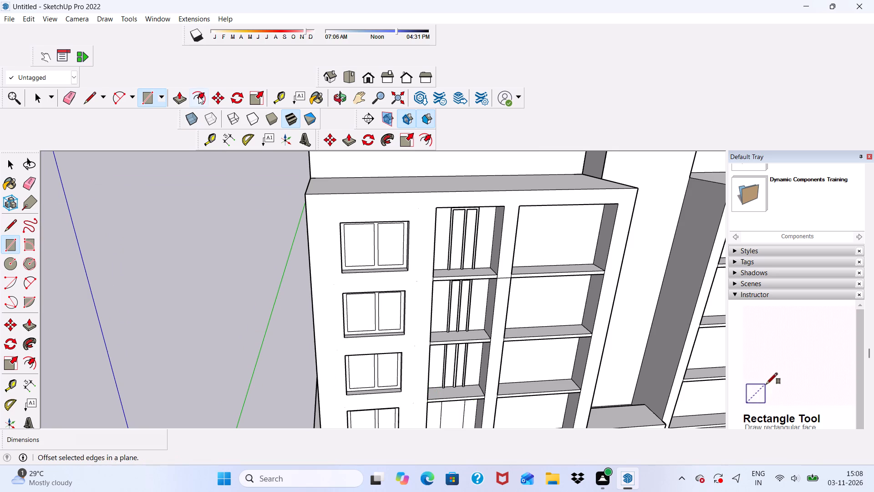
pyautogui.click(199, 97)
pyautogui.scroll(-2, 382, 275)
pyautogui.moveTo(434, 352); pyautogui.dragTo(422, 283, button='middle')
pyautogui.scroll(5, 432, 358)
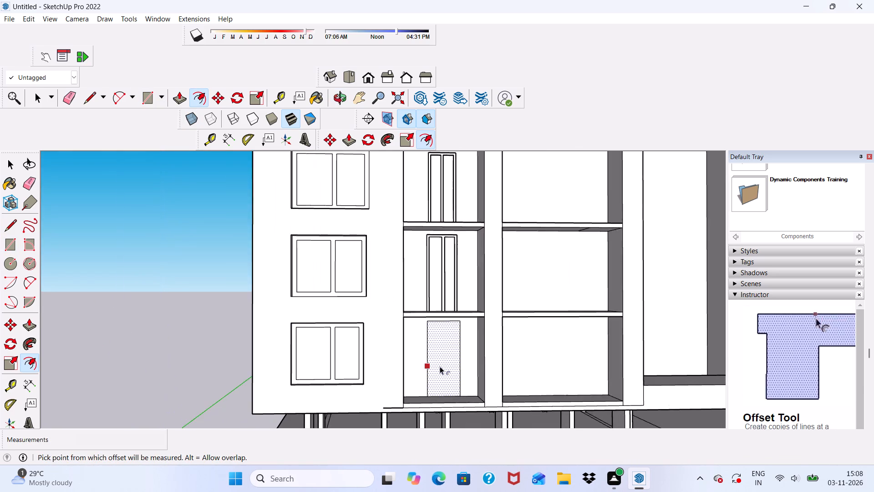
pyautogui.click(440, 366)
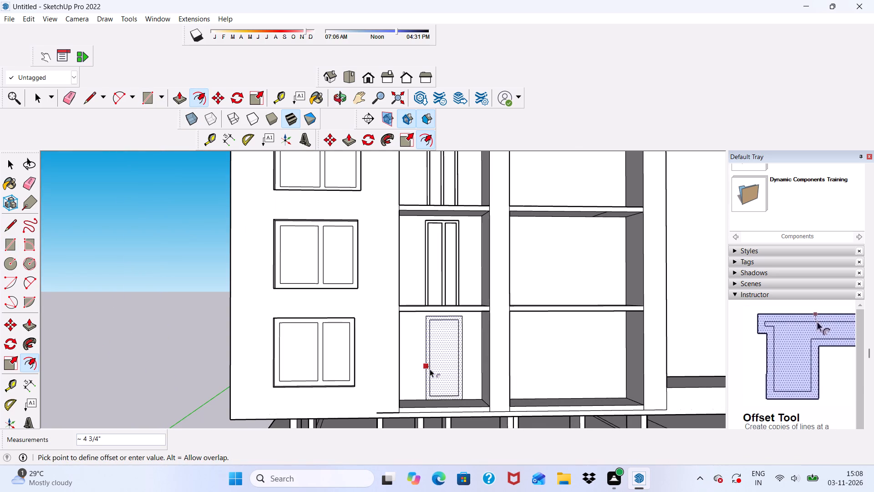
pyautogui.press('3')
pyautogui.hotkey('shift', '"')
pyautogui.press('Return')
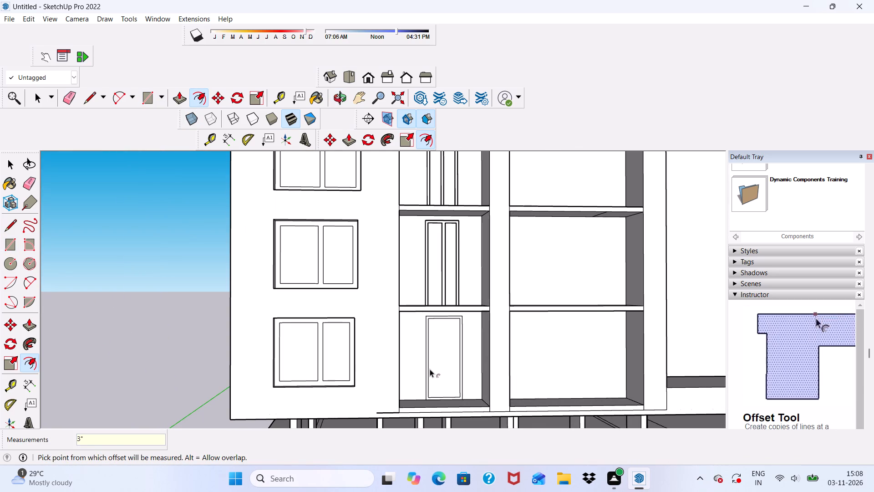
# Place two vertical guides for the center mullion, one 1' 6 11/16" from the inner outline's left edge and another 2 3/4" beyond it.
pyautogui.click(277, 101)
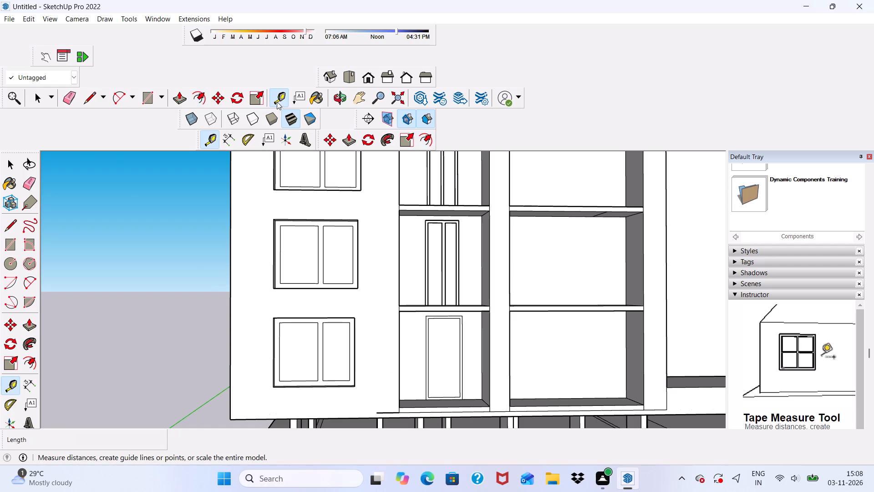
pyautogui.scroll(4, 492, 336)
pyautogui.scroll(1, 407, 341)
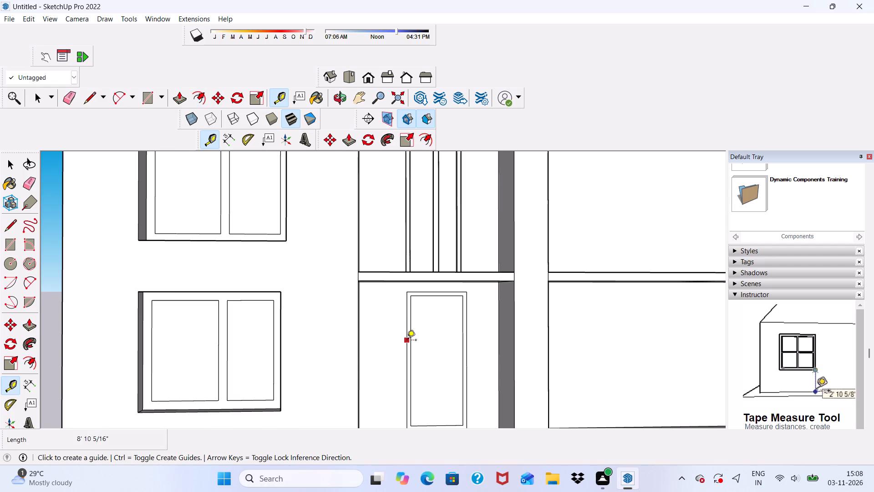
pyautogui.click(413, 343)
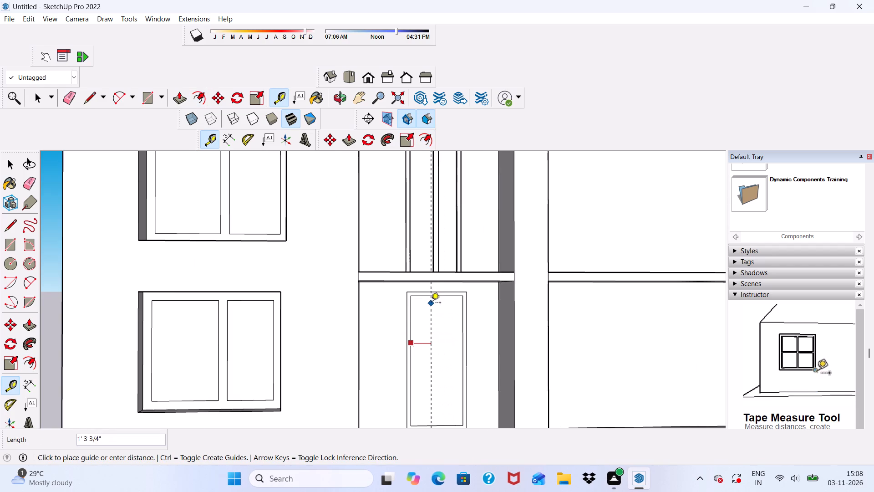
pyautogui.scroll(8, 432, 299)
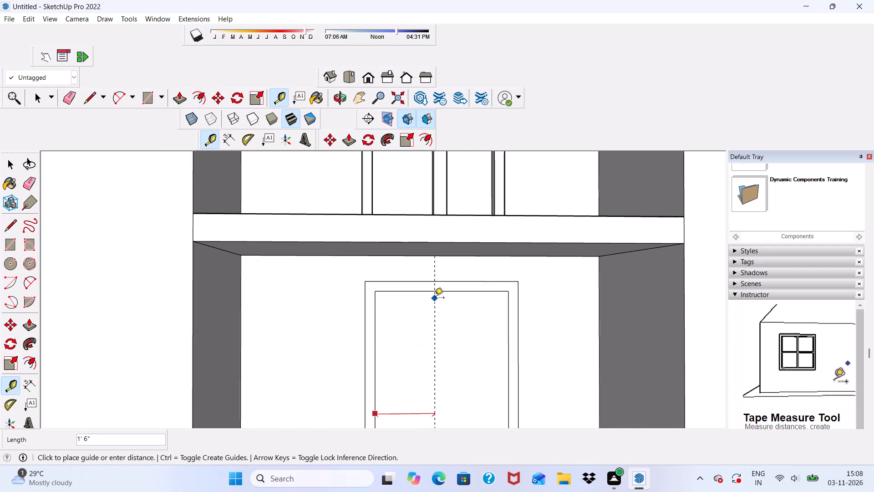
pyautogui.scroll(1, 435, 298)
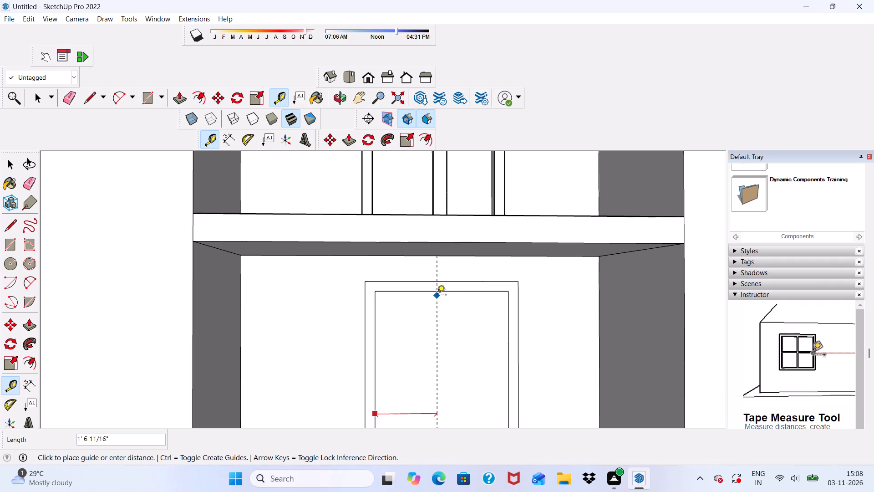
pyautogui.click(437, 296)
pyautogui.click(439, 308)
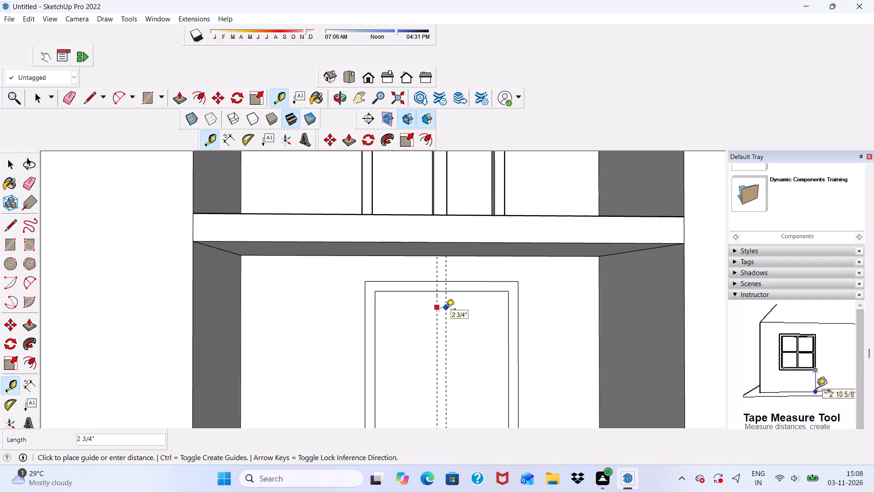
pyautogui.click(446, 310)
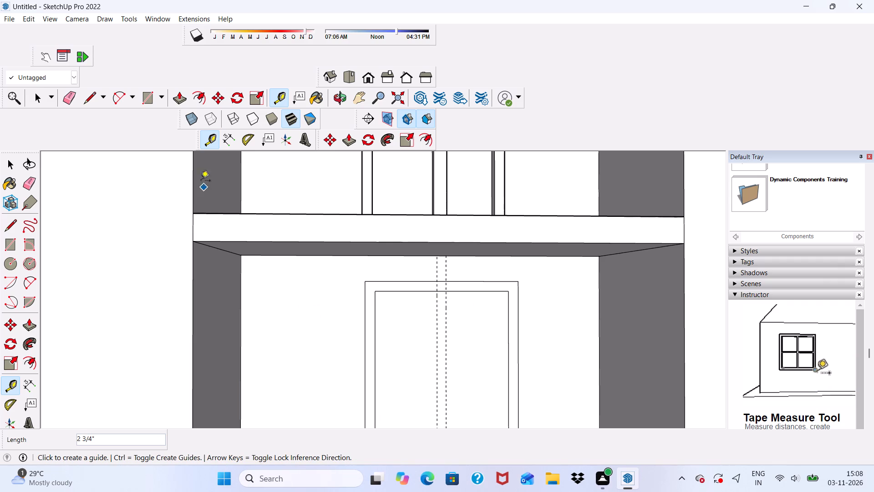
# Draw two vertical mullion lines along the guides, from the inner outline's top edge down to the floor edge.
pyautogui.click(89, 101)
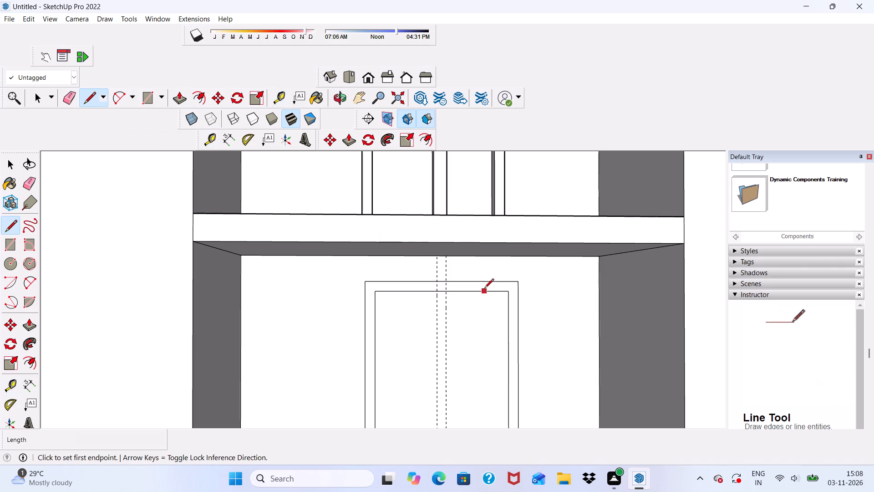
pyautogui.scroll(3, 419, 278)
pyautogui.click(442, 297)
pyautogui.scroll(-4, 445, 269)
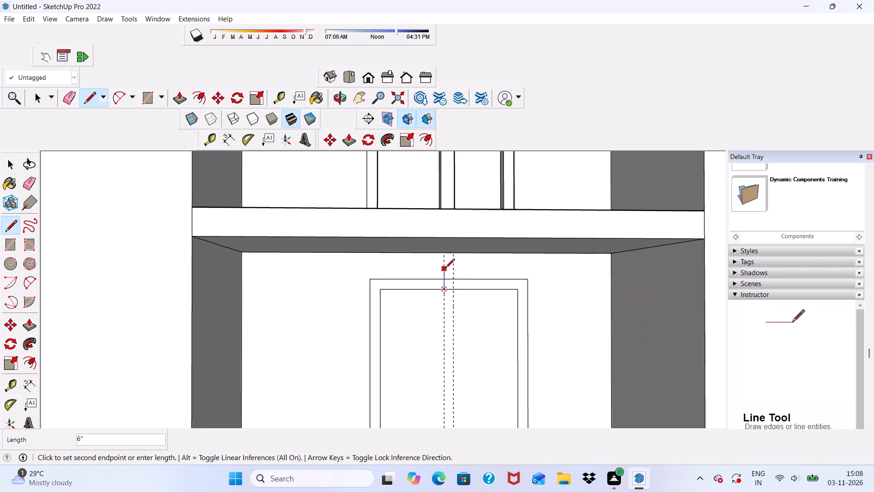
pyautogui.scroll(-6, 436, 244)
pyautogui.scroll(-9, 428, 280)
pyautogui.scroll(9, 441, 376)
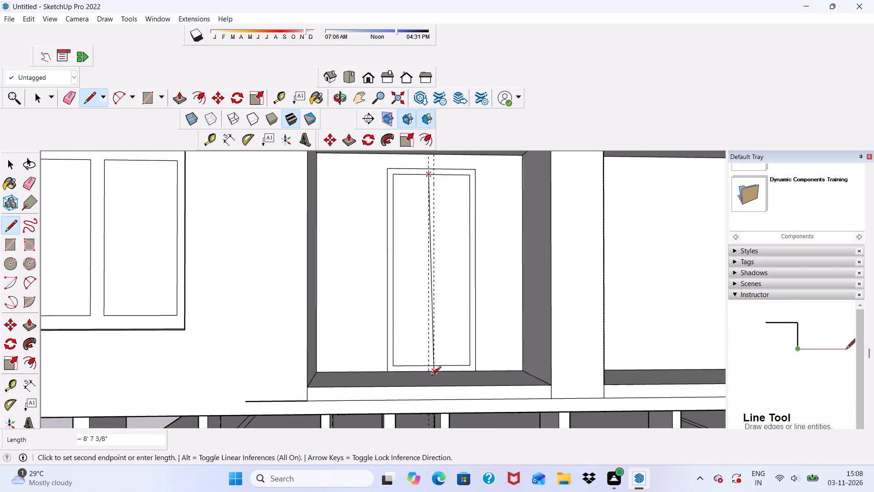
pyautogui.scroll(12, 432, 376)
pyautogui.click(428, 365)
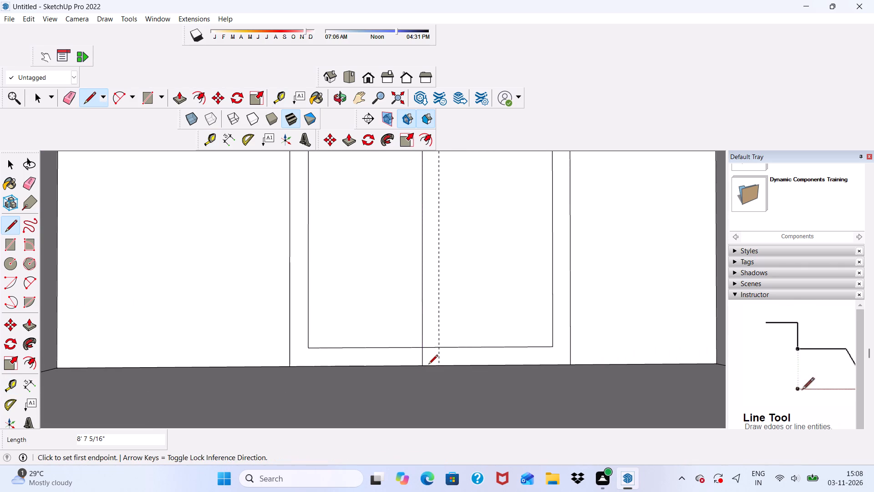
pyautogui.click(442, 365)
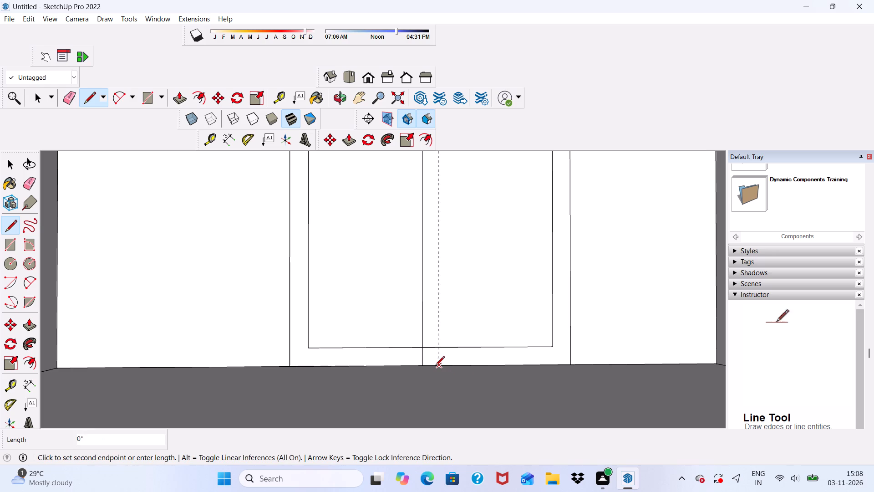
pyautogui.scroll(-19, 441, 387)
pyautogui.scroll(2, 440, 243)
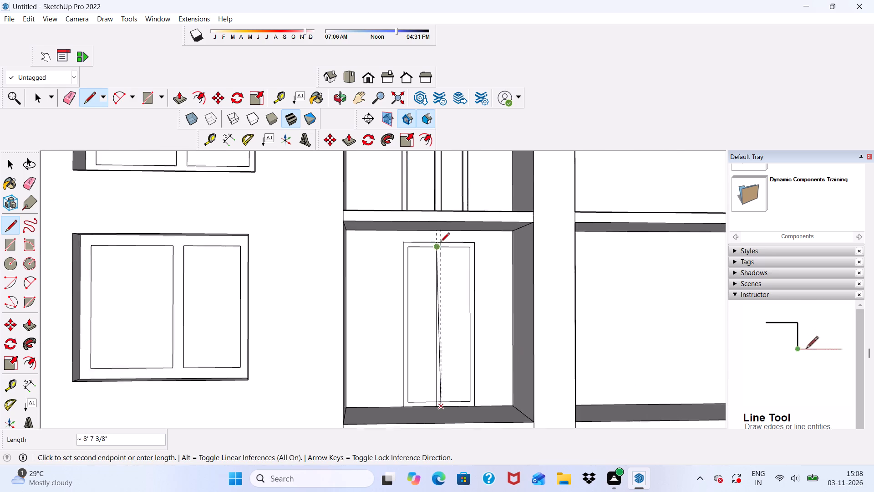
pyautogui.scroll(11, 440, 243)
pyautogui.click(441, 248)
# Extend both side edges of the inner outline straight down 3" to the floor edge with lines.
pyautogui.scroll(-5, 430, 293)
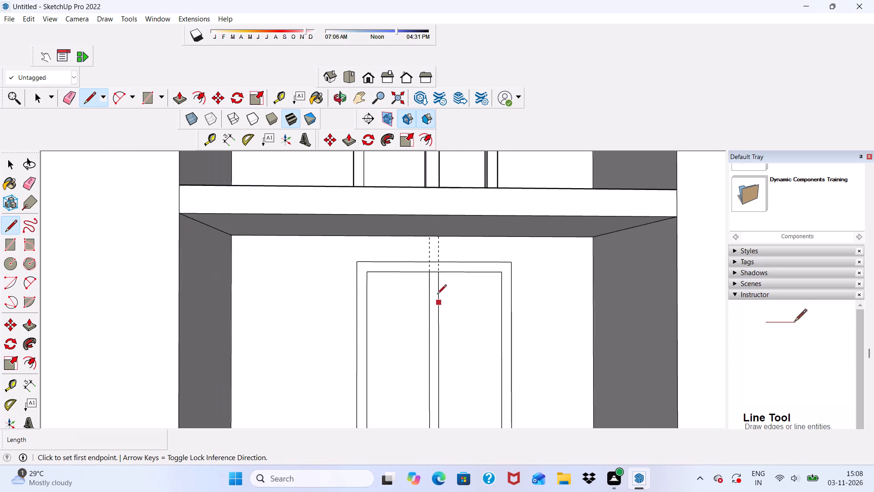
pyautogui.scroll(-15, 418, 267)
pyautogui.moveTo(454, 341); pyautogui.dragTo(460, 387, button='middle')
pyautogui.scroll(4, 460, 387)
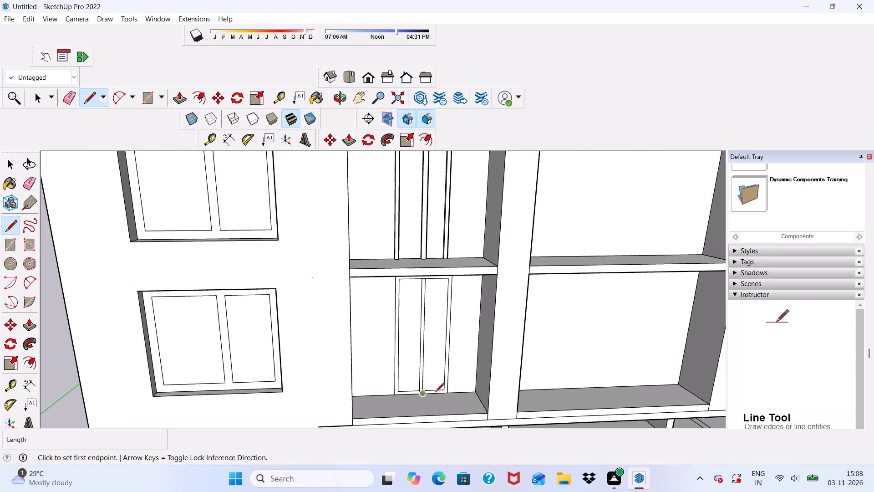
pyautogui.scroll(19, 467, 394)
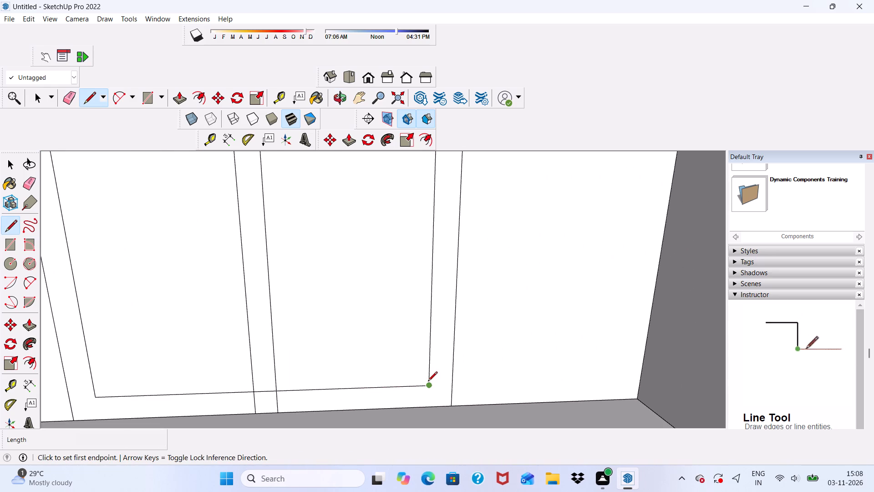
pyautogui.click(427, 386)
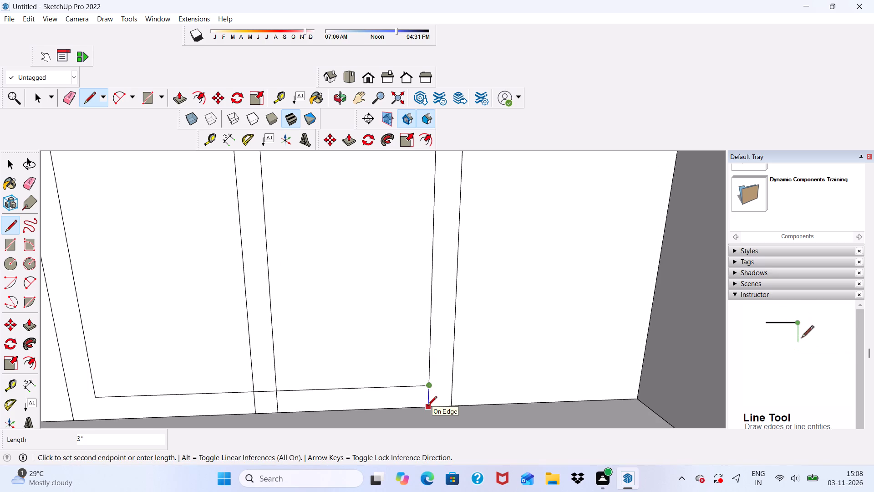
pyautogui.click(427, 406)
pyautogui.scroll(-11, 449, 351)
pyautogui.scroll(6, 338, 370)
pyautogui.click(338, 369)
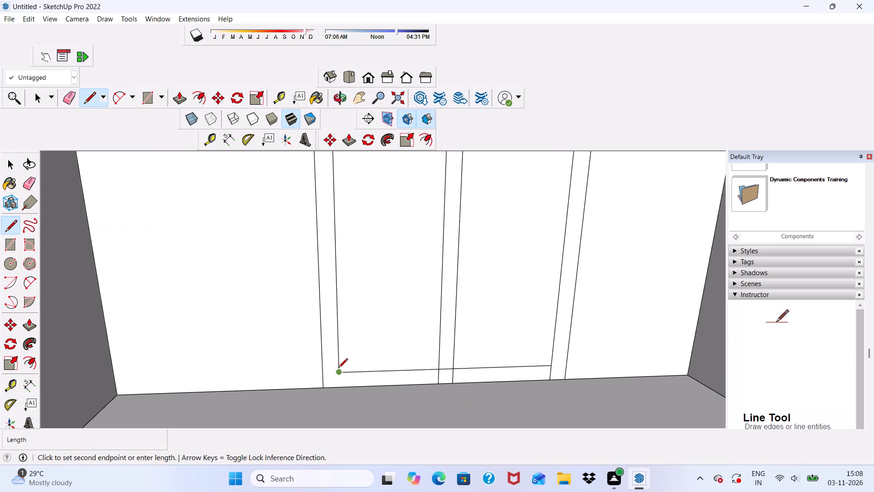
pyautogui.click(340, 389)
# Erase the segment of the inner outline's bottom edge across the left door panel.
pyautogui.scroll(-6, 362, 399)
pyautogui.scroll(-3, 404, 404)
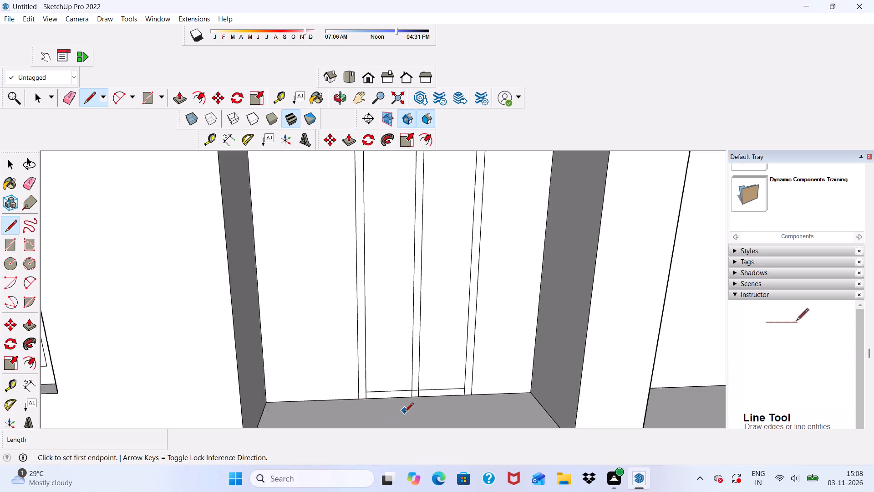
pyautogui.scroll(-3, 404, 413)
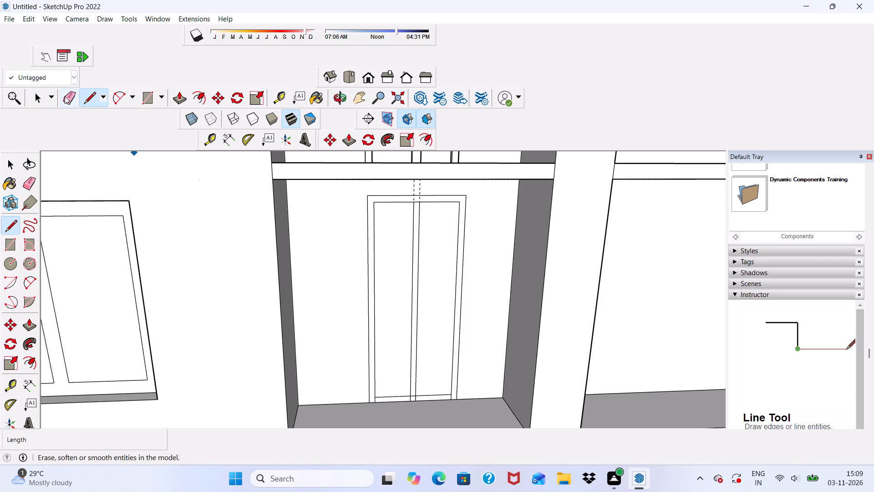
pyautogui.moveTo(65, 96); pyautogui.dragTo(69, 101)
pyautogui.scroll(2, 344, 321)
pyautogui.moveTo(408, 409); pyautogui.dragTo(411, 415)
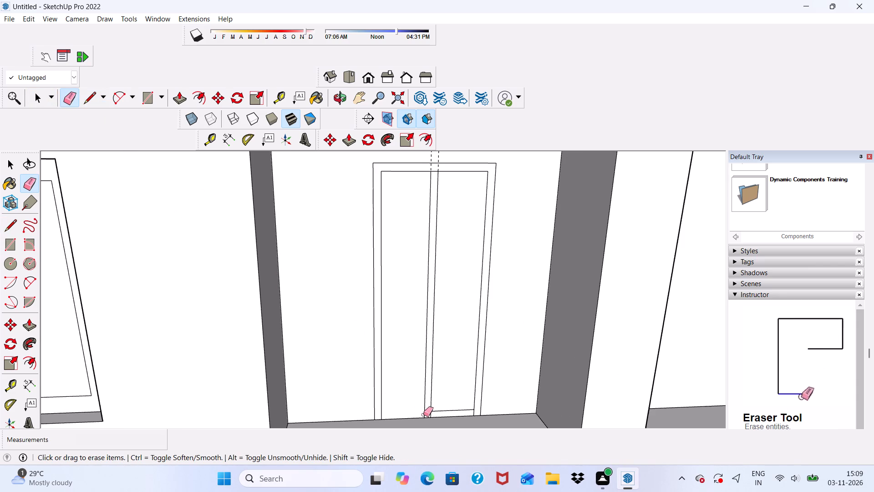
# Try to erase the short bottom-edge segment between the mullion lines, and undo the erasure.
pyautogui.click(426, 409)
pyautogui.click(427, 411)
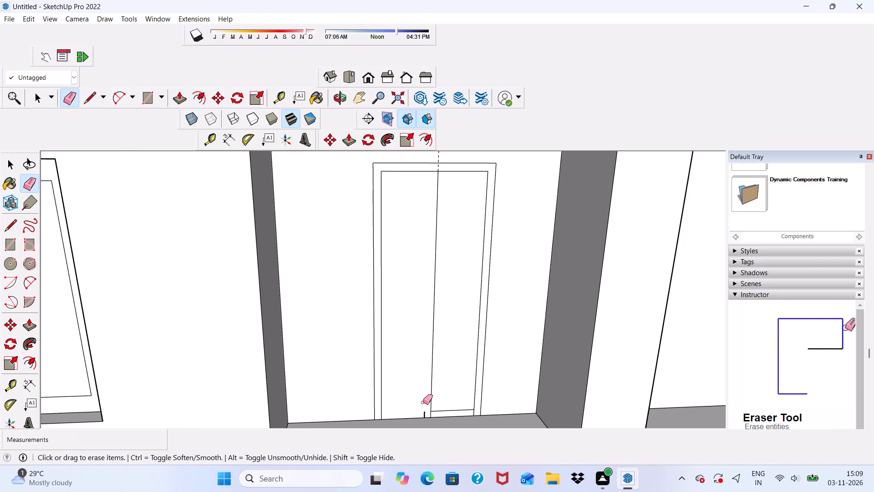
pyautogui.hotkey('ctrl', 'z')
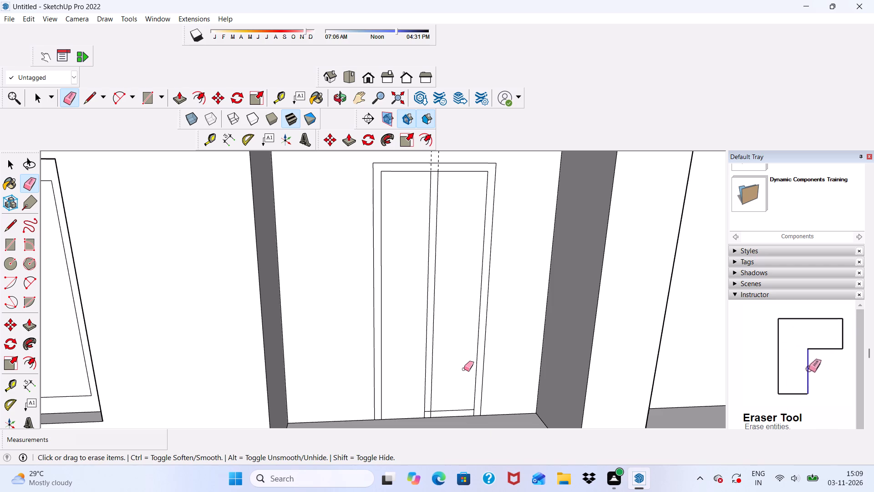
# Erase both guides above the door and the short inner top-edge segment between the mullion lines.
pyautogui.scroll(-3, 466, 392)
pyautogui.scroll(-5, 427, 388)
pyautogui.scroll(5, 437, 353)
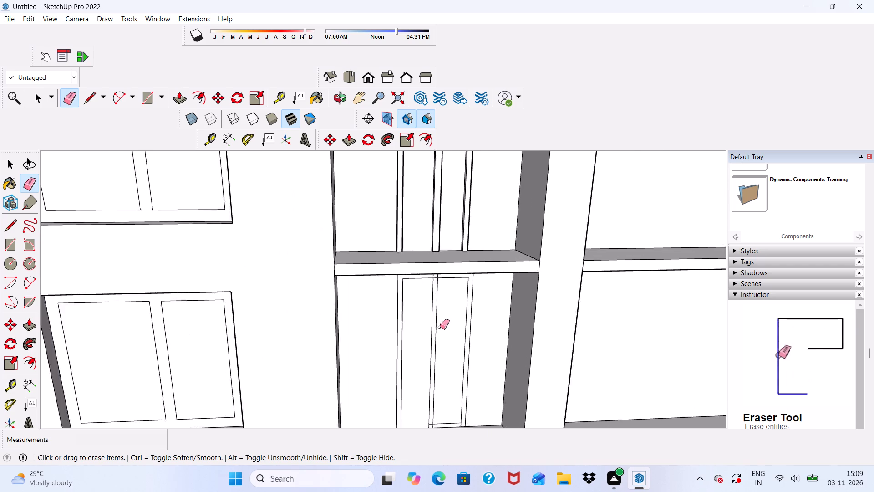
pyautogui.scroll(2, 440, 327)
pyautogui.scroll(-1, 434, 293)
pyautogui.moveTo(436, 263); pyautogui.dragTo(442, 235, button='middle')
pyautogui.scroll(9, 442, 235)
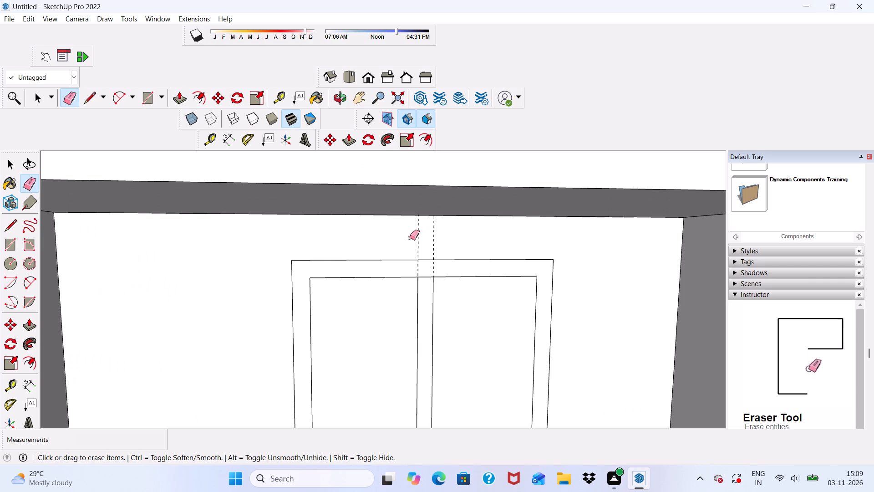
pyautogui.moveTo(415, 238); pyautogui.dragTo(462, 233)
pyautogui.click(422, 277)
pyautogui.scroll(-5, 424, 270)
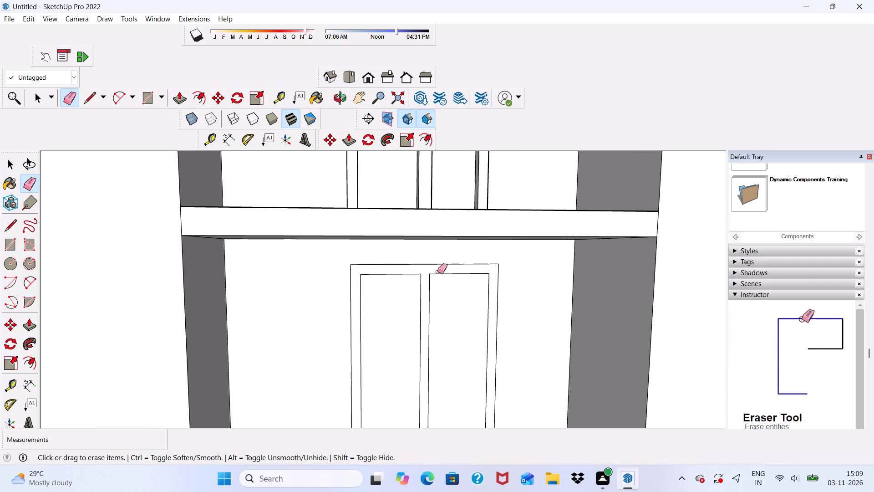
# Erase the remaining inner bottom-edge segments, across the right panel and between the mullion lines, so both panels reach the floor.
pyautogui.scroll(-13, 437, 272)
pyautogui.moveTo(445, 348); pyautogui.dragTo(445, 374, button='middle')
pyautogui.scroll(11, 444, 389)
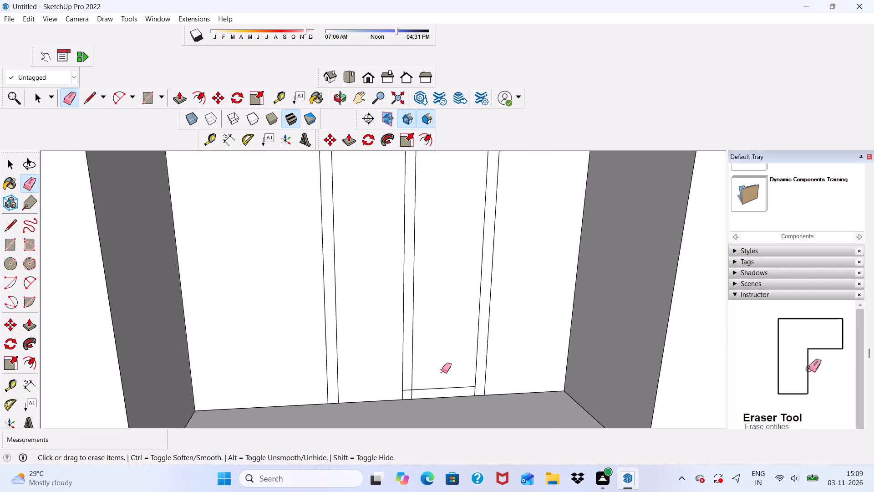
pyautogui.moveTo(442, 373); pyautogui.dragTo(442, 388)
pyautogui.scroll(5, 423, 385)
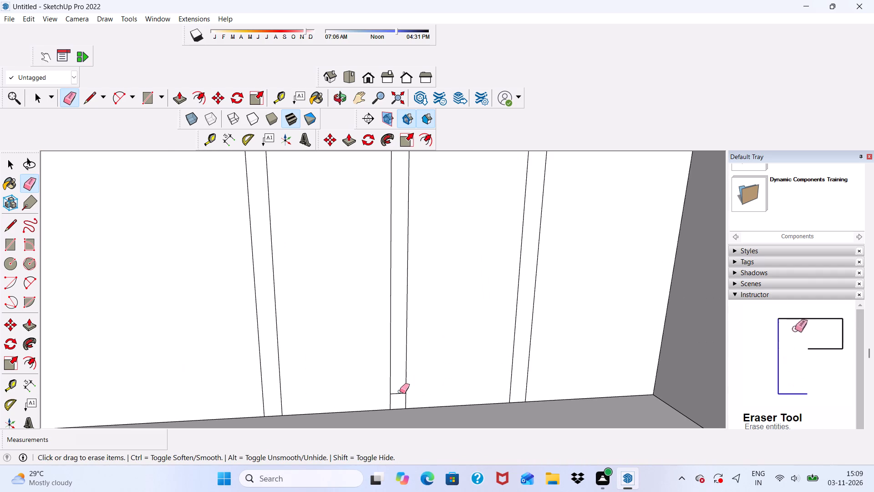
pyautogui.moveTo(401, 391); pyautogui.dragTo(400, 398)
pyautogui.scroll(-17, 398, 391)
pyautogui.moveTo(446, 398); pyautogui.dragTo(398, 419, button='middle')
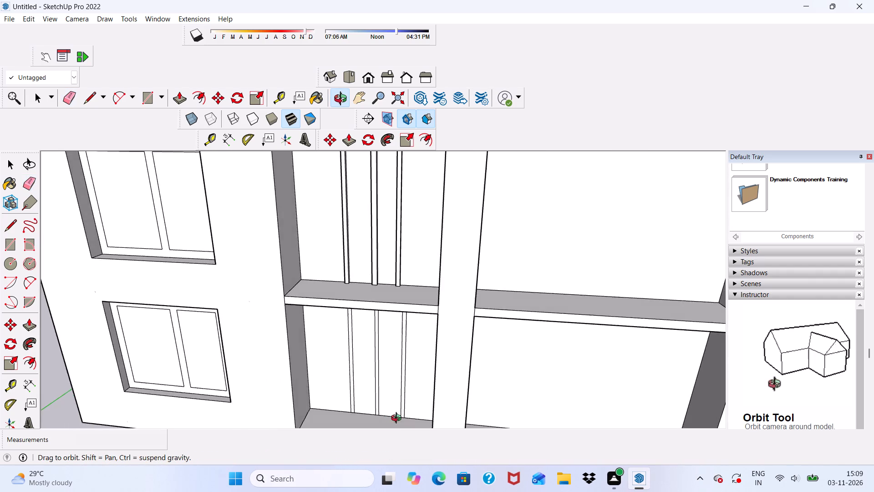
pyautogui.moveTo(398, 419); pyautogui.dragTo(450, 446, button='middle')
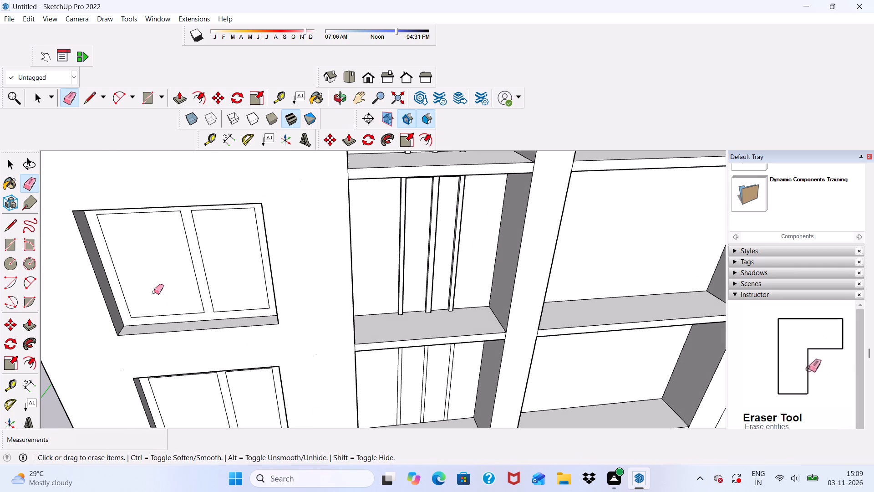
# Push/Pull the door frame face outward 3" in the left wing's lowest recessed opening.
pyautogui.click(178, 102)
pyautogui.scroll(-2, 524, 348)
pyautogui.moveTo(503, 361); pyautogui.dragTo(490, 308, button='middle')
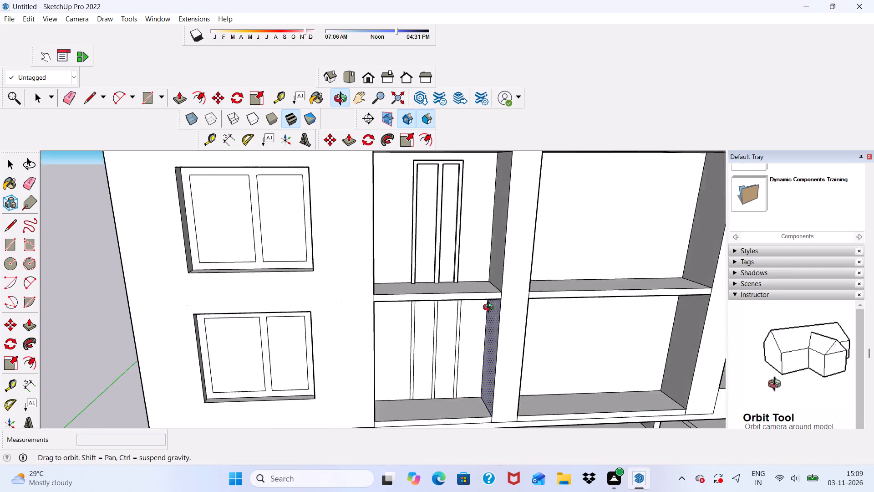
pyautogui.moveTo(490, 308); pyautogui.dragTo(487, 296, button='middle')
pyautogui.scroll(6, 457, 300)
pyautogui.scroll(4, 422, 268)
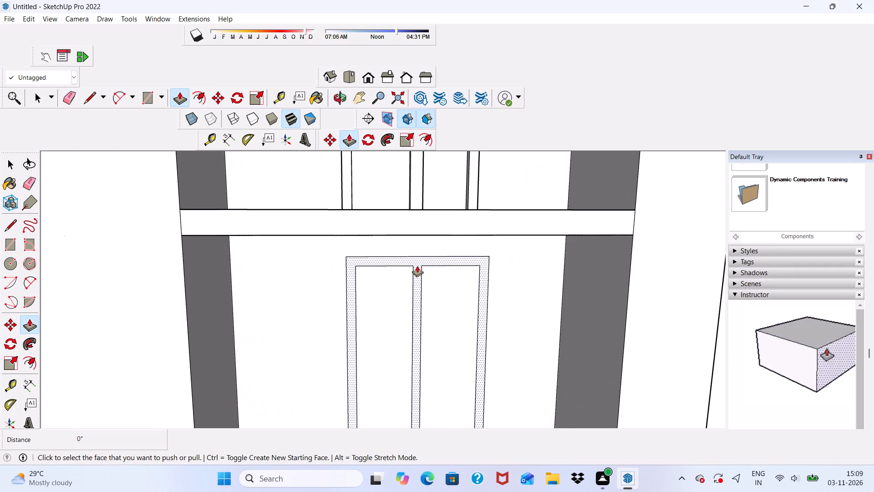
pyautogui.click(417, 266)
pyautogui.press('3')
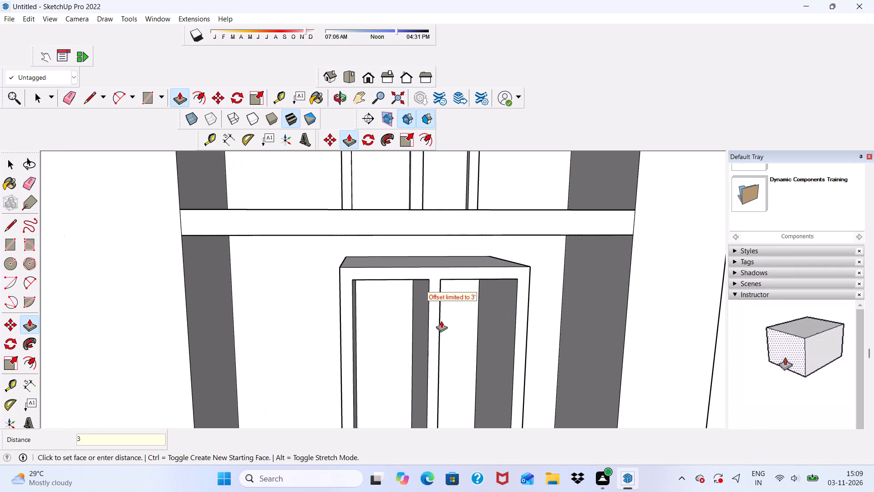
pyautogui.hotkey('shift', '"')
pyautogui.press('Return')
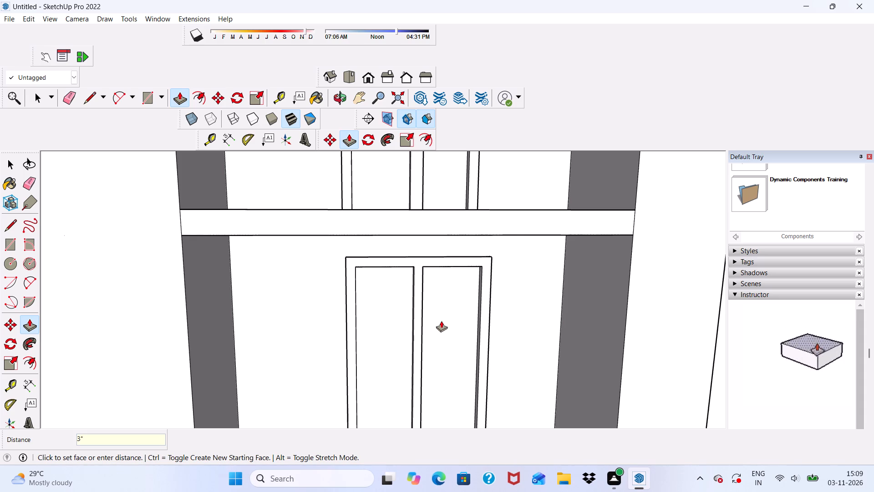
# Examine the whole facade, comparing the doors and openings of the left and right wings from several angles.
pyautogui.scroll(-7, 411, 321)
pyautogui.scroll(-14, 423, 313)
pyautogui.moveTo(456, 330); pyautogui.dragTo(409, 370, button='middle')
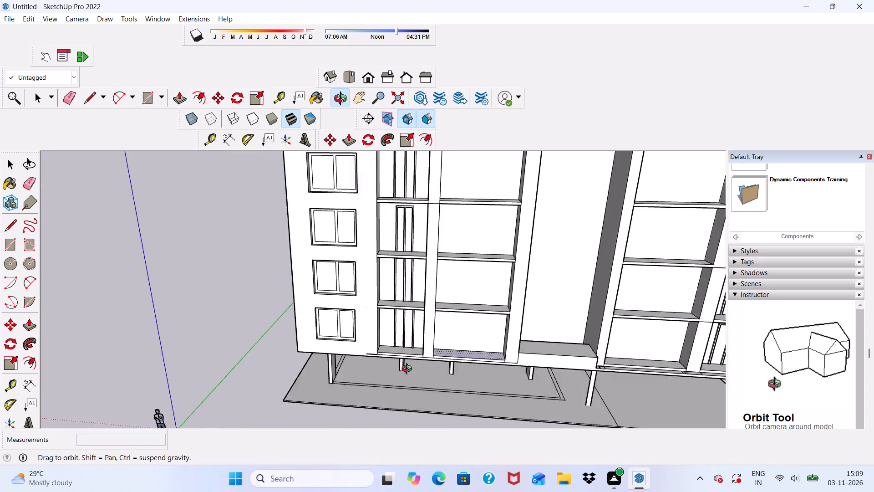
pyautogui.moveTo(409, 370); pyautogui.dragTo(486, 360, button='middle')
pyautogui.scroll(-11, 482, 295)
pyautogui.moveTo(479, 343); pyautogui.dragTo(405, 262, button='middle')
pyautogui.scroll(2, 426, 271)
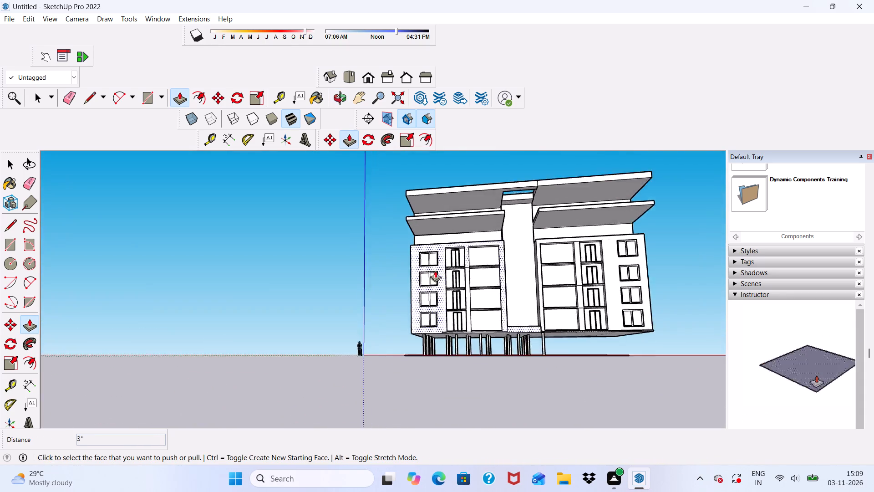
pyautogui.scroll(5, 435, 271)
pyautogui.scroll(7, 534, 238)
pyautogui.scroll(-1, 522, 238)
pyautogui.scroll(6, 468, 274)
pyautogui.scroll(-1, 470, 274)
pyautogui.moveTo(472, 274); pyautogui.dragTo(521, 308, button='middle')
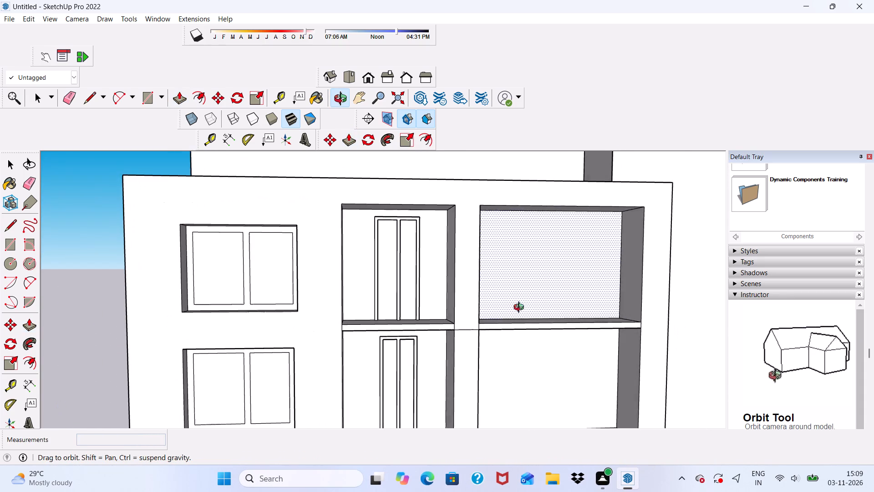
pyautogui.moveTo(521, 308); pyautogui.dragTo(524, 323, button='middle')
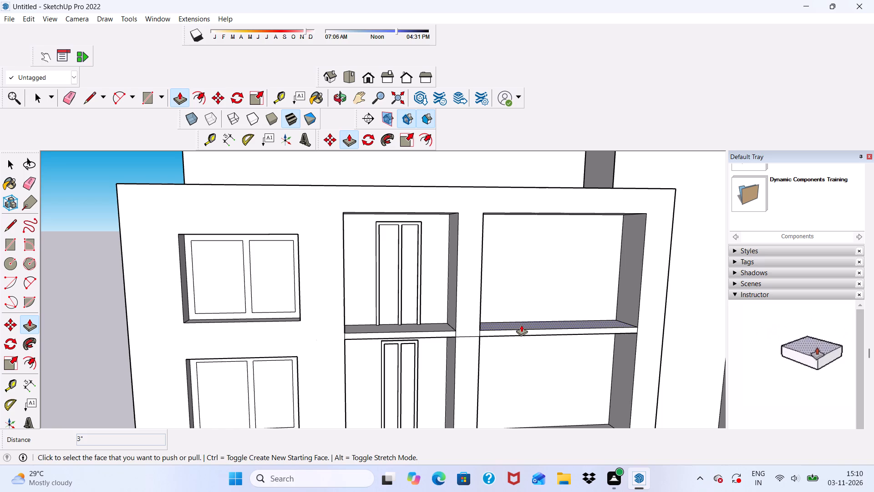
pyautogui.scroll(-6, 485, 343)
pyautogui.press('space')
pyautogui.scroll(-8, 509, 332)
pyautogui.moveTo(472, 373); pyautogui.dragTo(433, 330, button='middle')
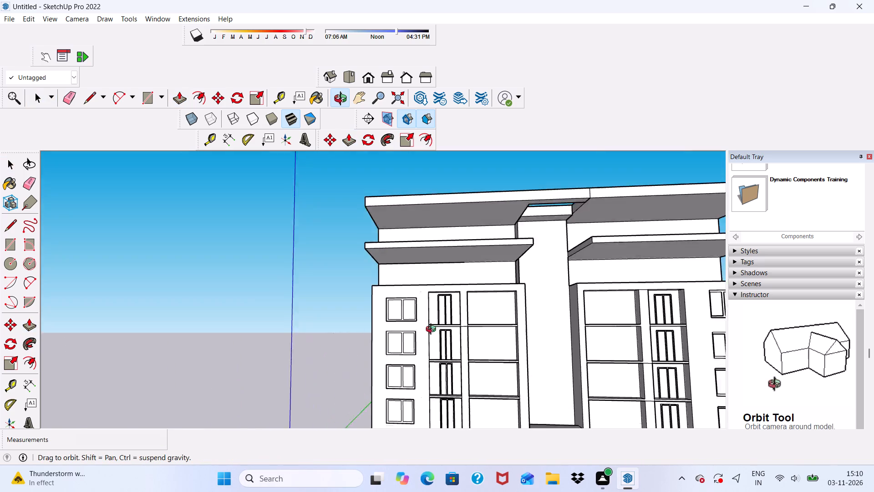
pyautogui.moveTo(433, 330); pyautogui.dragTo(435, 379, button='middle')
pyautogui.scroll(1, 435, 379)
pyautogui.scroll(-5, 265, 365)
pyautogui.scroll(-2, 394, 348)
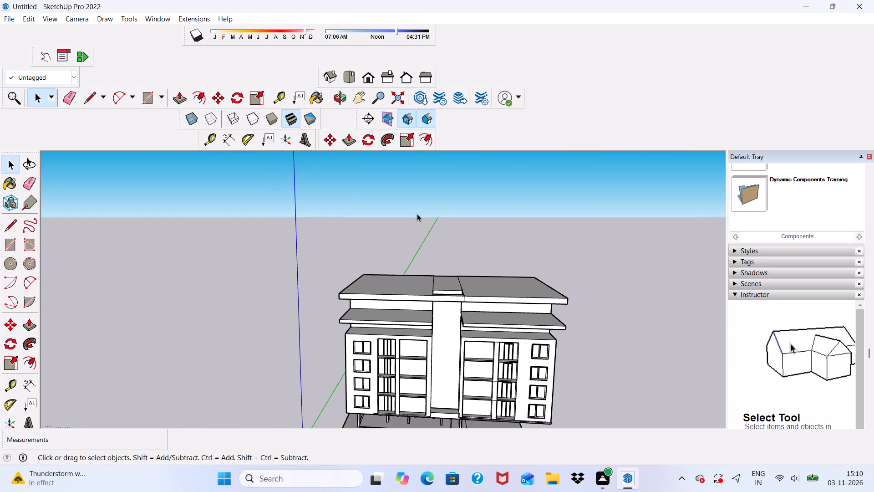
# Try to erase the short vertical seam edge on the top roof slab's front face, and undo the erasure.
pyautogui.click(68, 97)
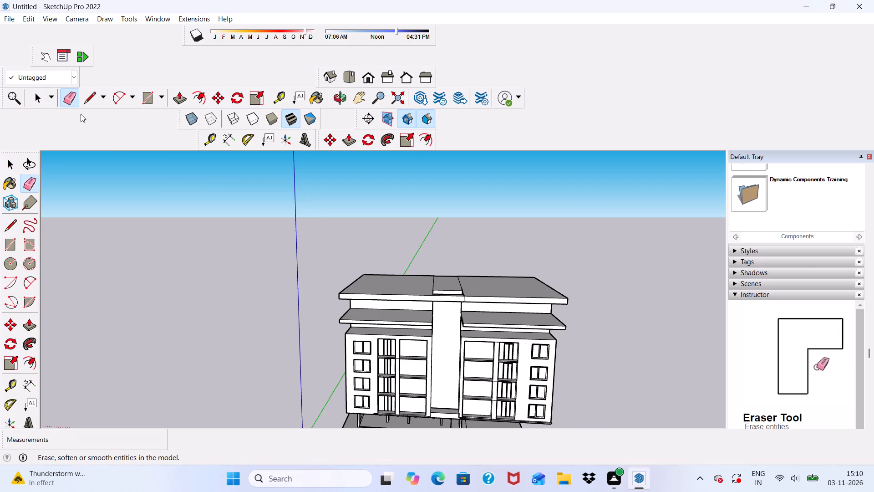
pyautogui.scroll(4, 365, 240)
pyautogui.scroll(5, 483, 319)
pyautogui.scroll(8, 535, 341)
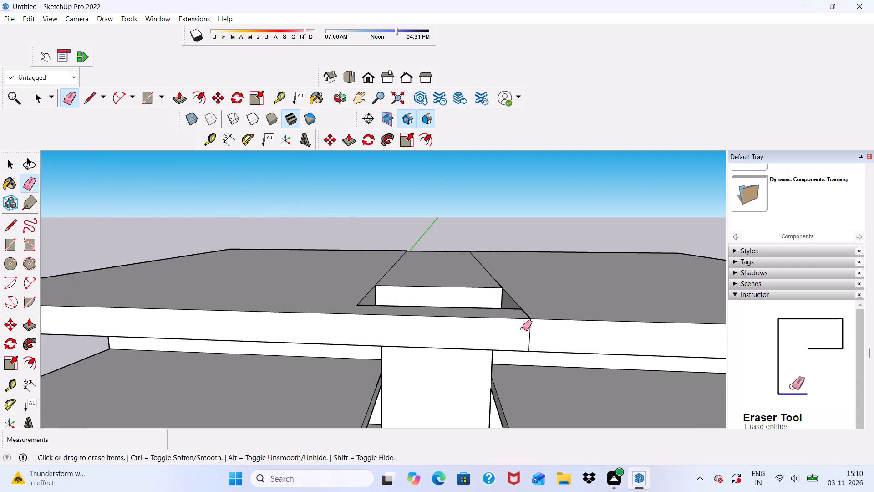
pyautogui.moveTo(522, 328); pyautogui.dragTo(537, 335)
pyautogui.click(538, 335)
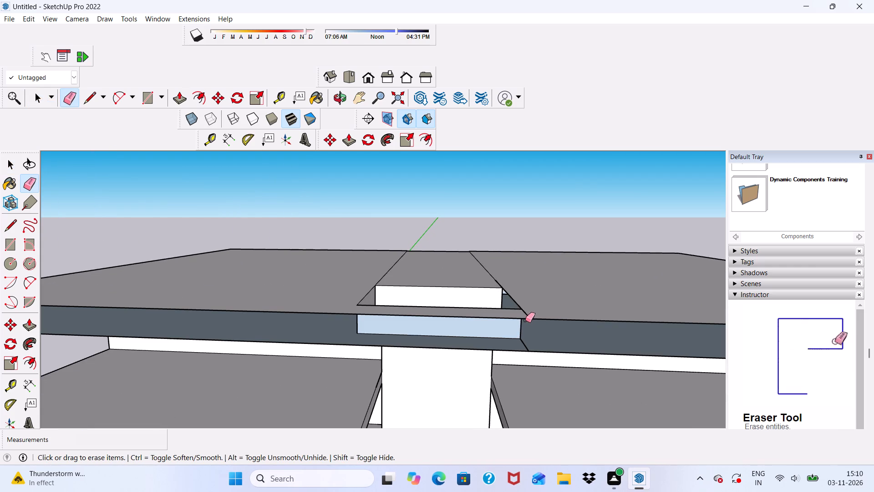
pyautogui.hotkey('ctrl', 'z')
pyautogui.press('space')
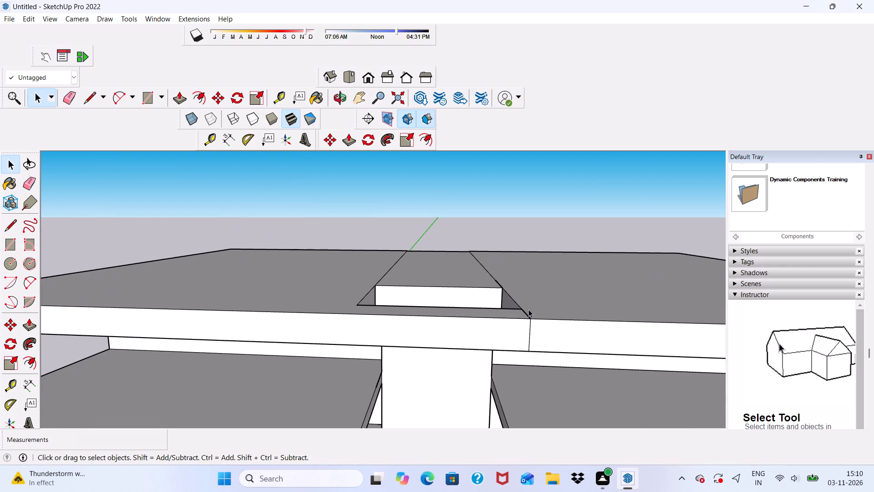
# Push/Pull the recessed rear face of the central strip below the roof outward 1' 2 5/16", flush with the adjoining walls.
pyautogui.scroll(-5, 528, 309)
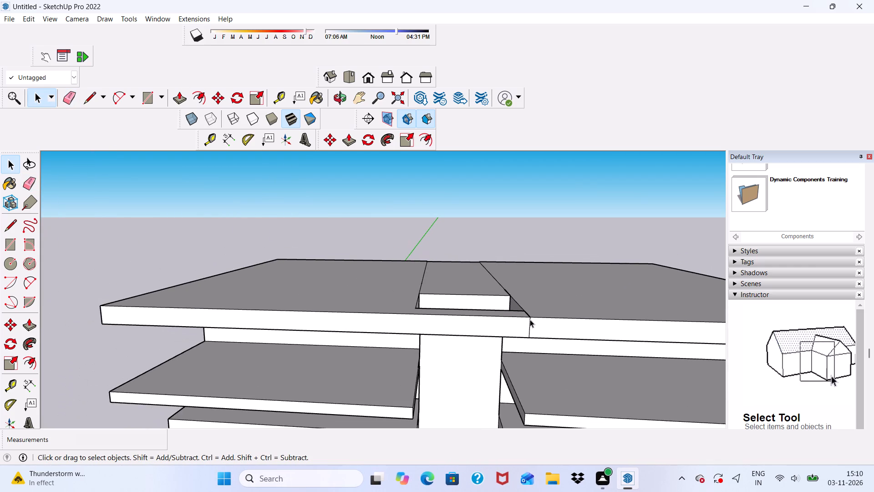
pyautogui.moveTo(530, 319); pyautogui.dragTo(376, 454, button='middle')
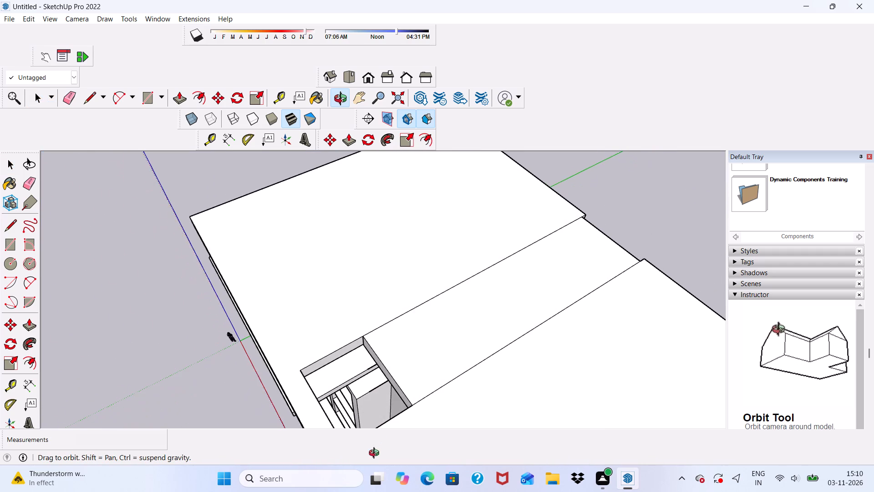
pyautogui.moveTo(376, 454); pyautogui.dragTo(374, 454, button='middle')
pyautogui.scroll(1, 354, 338)
pyautogui.moveTo(616, 225); pyautogui.dragTo(513, 282, button='middle')
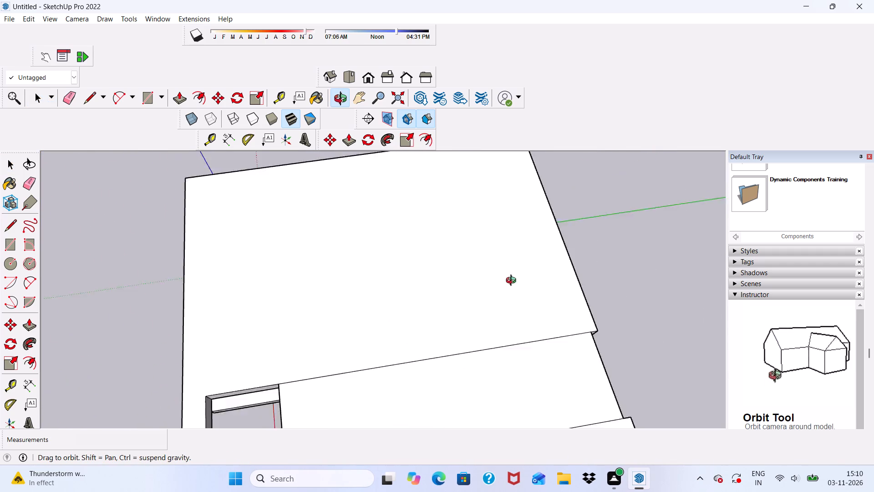
pyautogui.moveTo(513, 282); pyautogui.dragTo(314, 195, button='middle')
pyautogui.scroll(4, 262, 321)
pyautogui.click(258, 317)
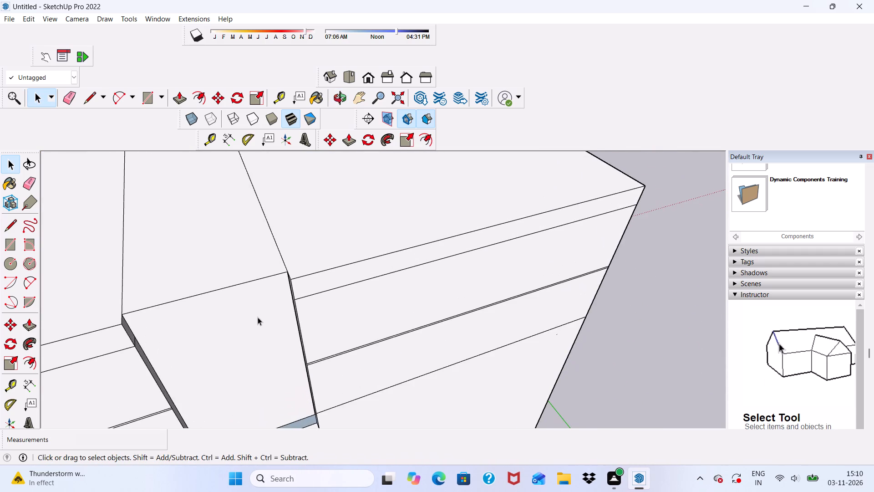
pyautogui.scroll(-4, 305, 285)
pyautogui.scroll(-5, 549, 381)
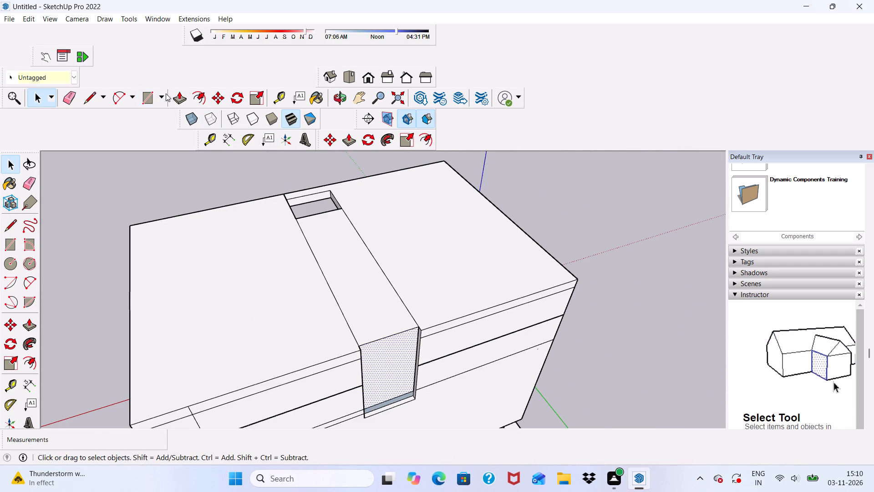
pyautogui.click(177, 97)
pyautogui.scroll(-1, 347, 325)
pyautogui.scroll(3, 348, 367)
pyautogui.click(383, 379)
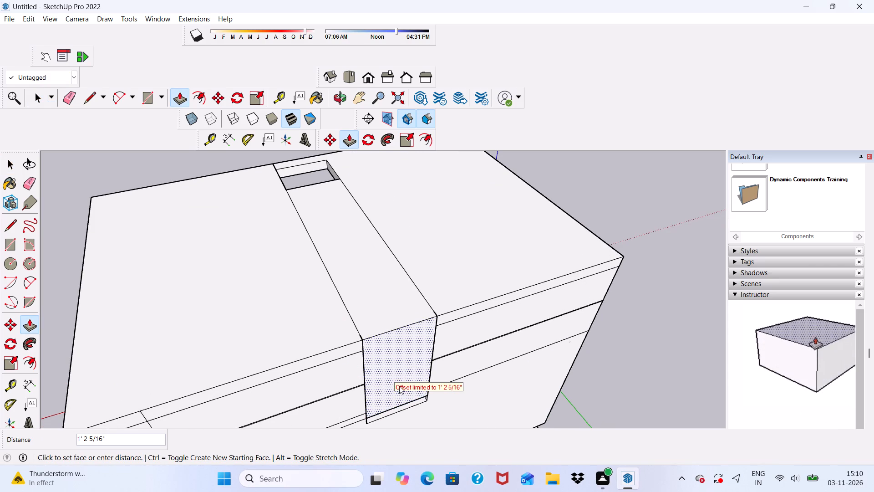
pyautogui.click(447, 338)
# Push/Pull the narrow recessed face beneath the central rear strip outward 1' 2 5/16", flush with the face above.
pyautogui.scroll(-5, 416, 266)
pyautogui.moveTo(400, 389); pyautogui.dragTo(356, 367, button='middle')
pyautogui.scroll(17, 356, 367)
pyautogui.moveTo(325, 327); pyautogui.dragTo(292, 201, button='middle')
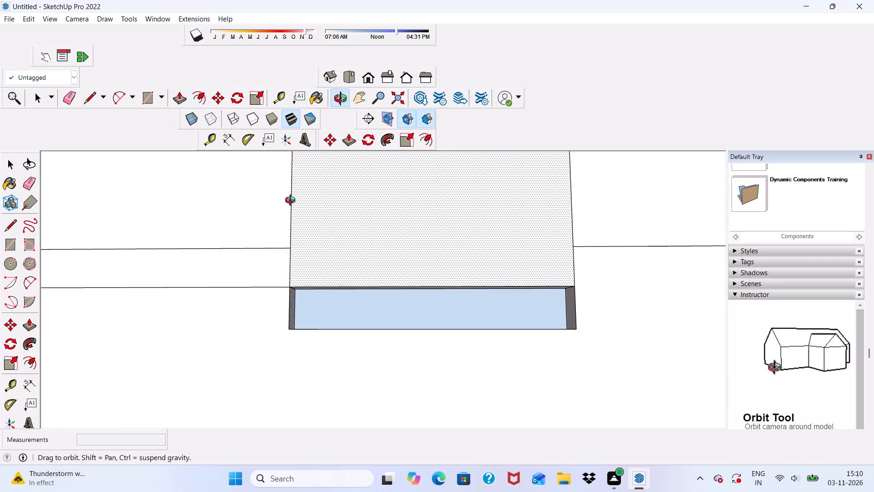
pyautogui.moveTo(292, 201); pyautogui.dragTo(292, 202, button='middle')
pyautogui.scroll(4, 325, 282)
pyautogui.press('space')
pyautogui.click(317, 320)
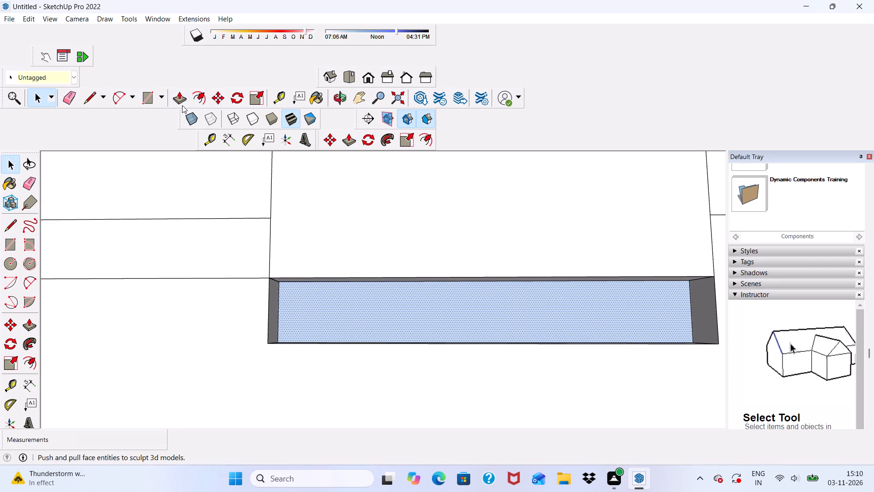
pyautogui.click(182, 104)
pyautogui.click(319, 307)
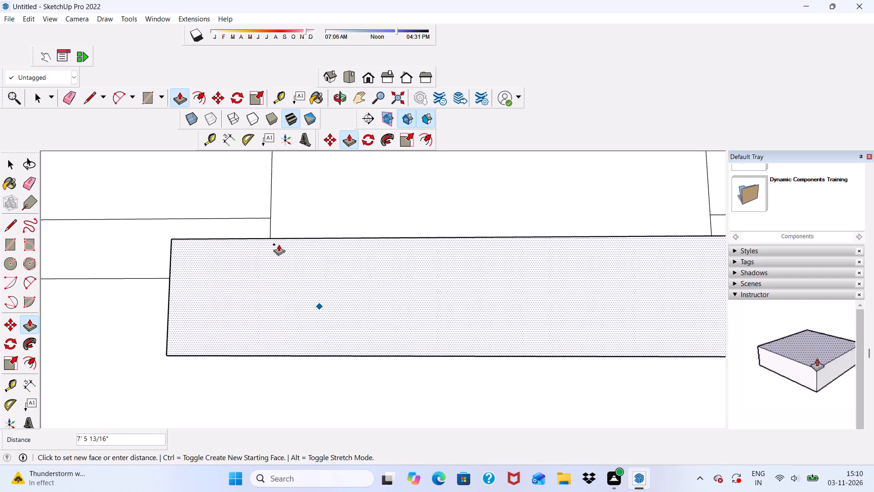
pyautogui.click(314, 217)
pyautogui.scroll(-13, 420, 404)
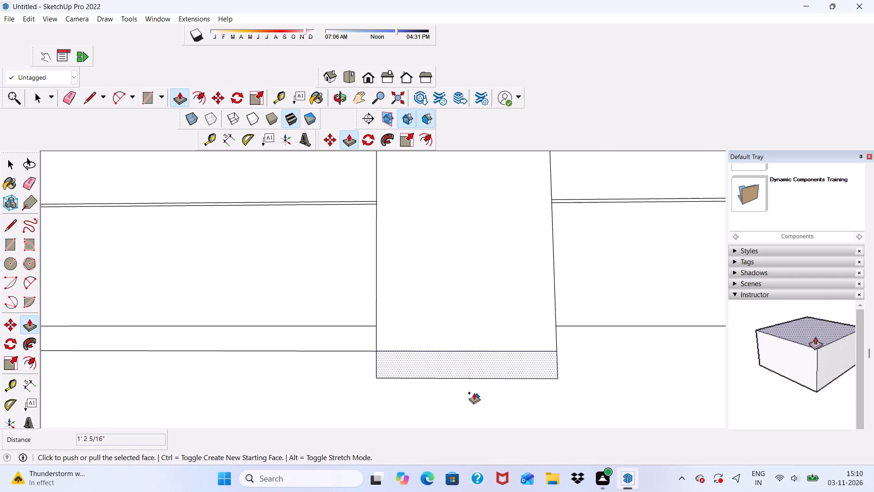
pyautogui.scroll(-7, 474, 393)
pyautogui.moveTo(461, 390); pyautogui.dragTo(754, 473, button='middle')
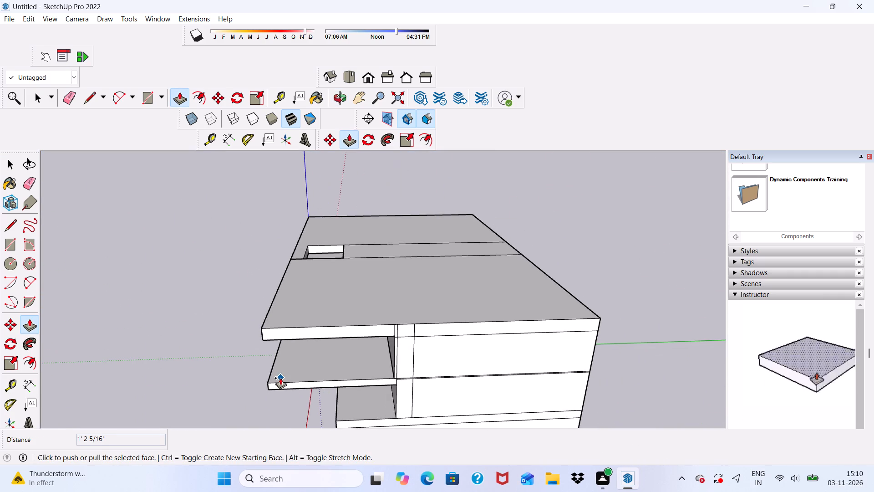
pyautogui.moveTo(330, 370); pyautogui.dragTo(563, 380, button='middle')
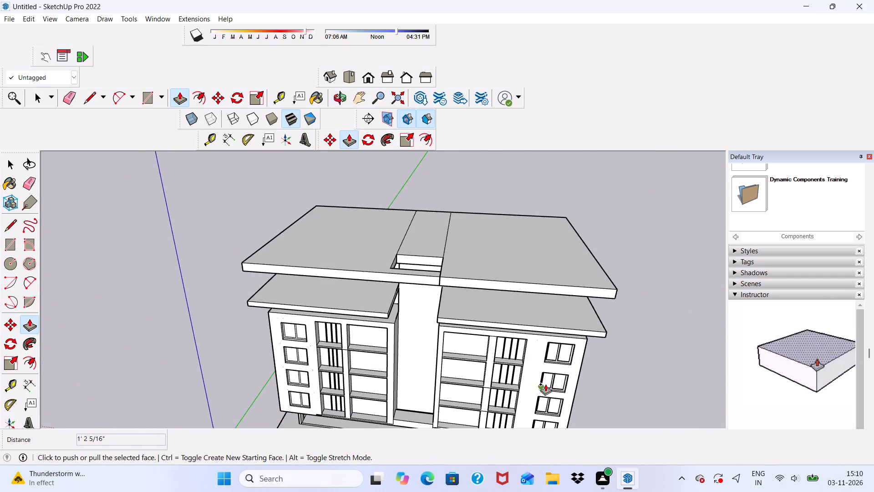
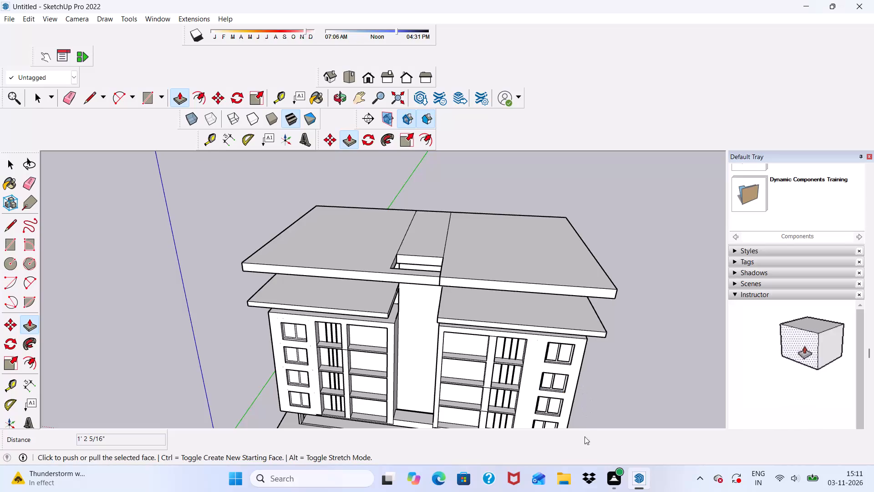
# Examine the underside of the roof slabs, the central strip and the whole facade from several angles.
pyautogui.press('space')
pyautogui.scroll(-4, 595, 491)
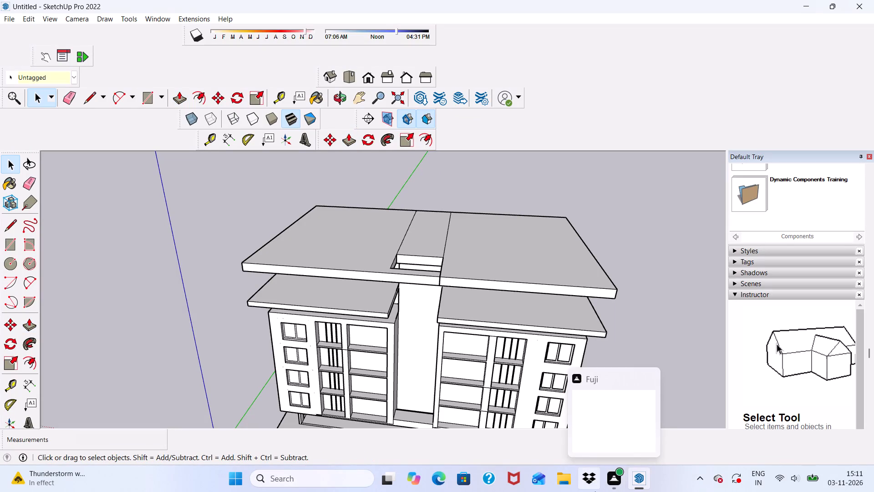
pyautogui.scroll(-1, 477, 311)
pyautogui.moveTo(448, 301); pyautogui.dragTo(479, 196, button='middle')
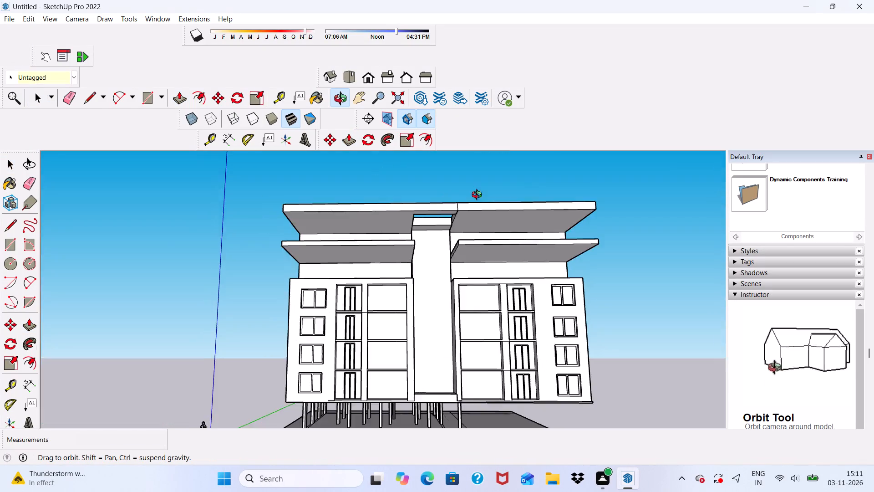
pyautogui.moveTo(479, 196); pyautogui.dragTo(475, 164, button='middle')
pyautogui.scroll(5, 456, 185)
pyautogui.scroll(7, 469, 220)
pyautogui.scroll(-2, 342, 434)
pyautogui.scroll(1, 436, 423)
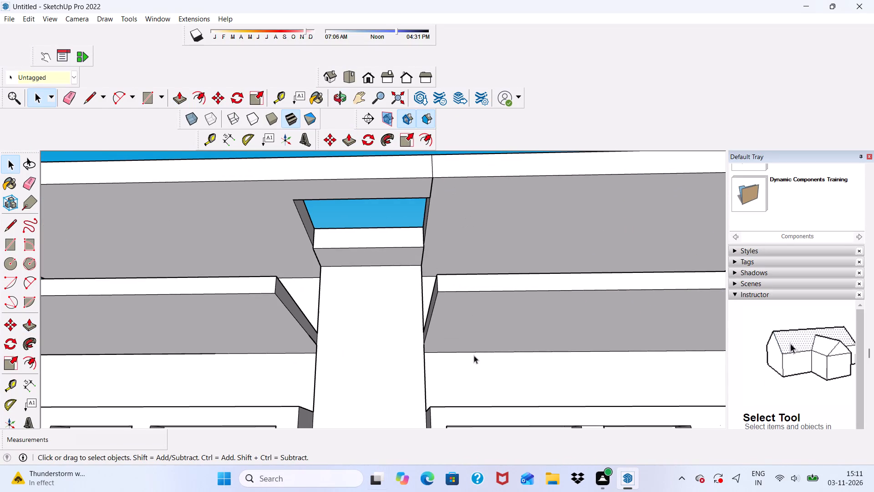
pyautogui.scroll(-16, 355, 361)
pyautogui.moveTo(371, 311); pyautogui.dragTo(360, 389, button='middle')
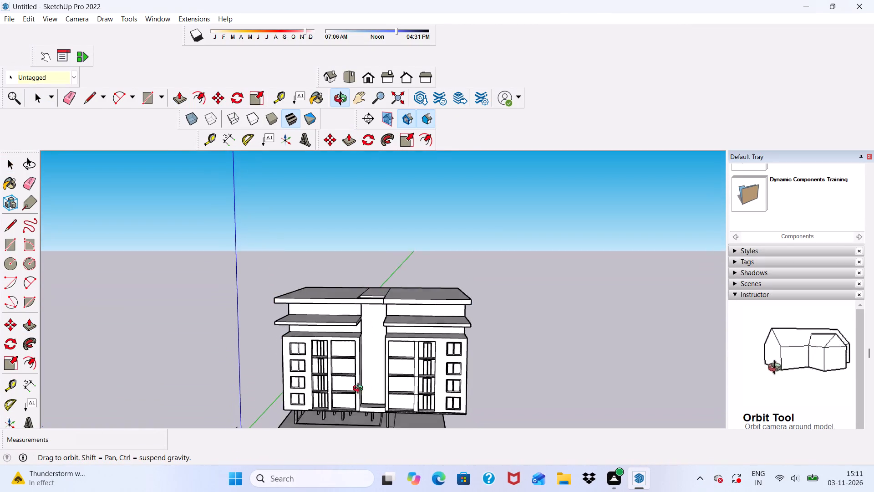
pyautogui.moveTo(360, 389); pyautogui.dragTo(404, 363, button='middle')
pyautogui.moveTo(416, 359); pyautogui.dragTo(381, 354, button='middle')
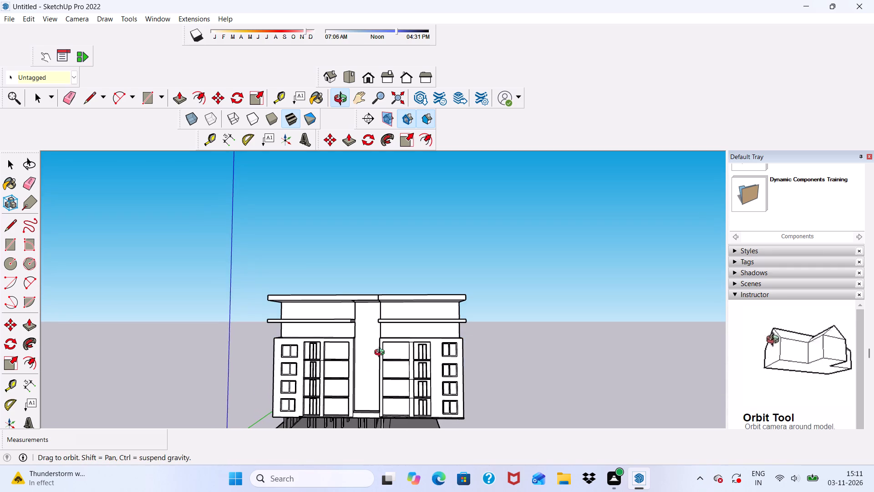
pyautogui.moveTo(381, 354); pyautogui.dragTo(378, 355, button='middle')
# Push/Pull the frame face of the left wing's top-floor two-pane window outward 3".
pyautogui.scroll(11, 265, 379)
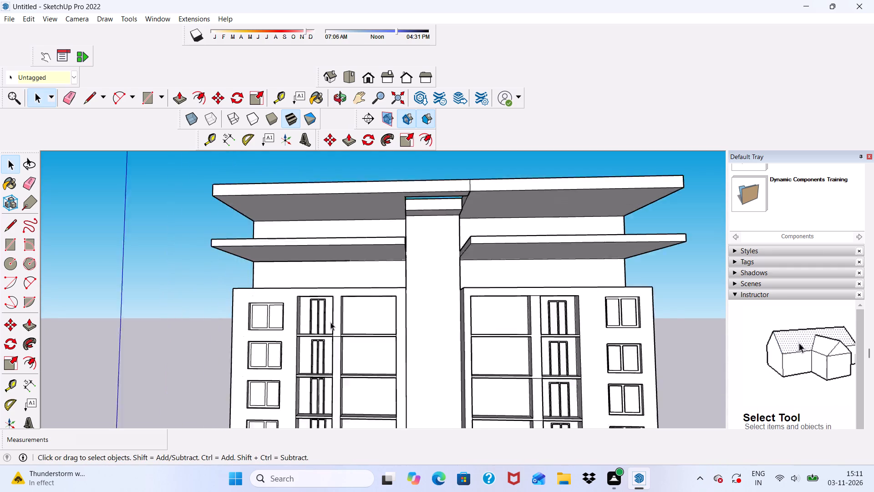
pyautogui.scroll(1, 330, 322)
pyautogui.scroll(5, 163, 354)
pyautogui.scroll(1, 205, 234)
pyautogui.scroll(1, 202, 165)
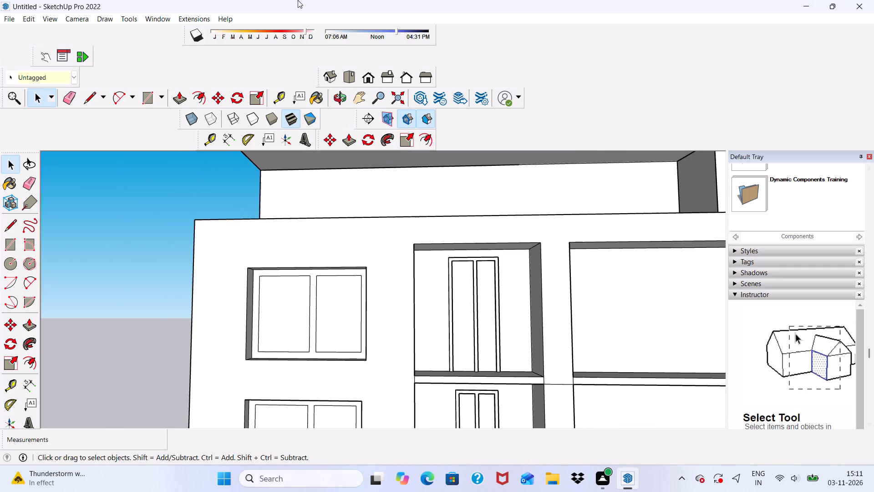
pyautogui.click(165, 97)
pyautogui.click(177, 97)
pyautogui.scroll(4, 259, 325)
pyautogui.scroll(4, 326, 249)
pyautogui.press('space')
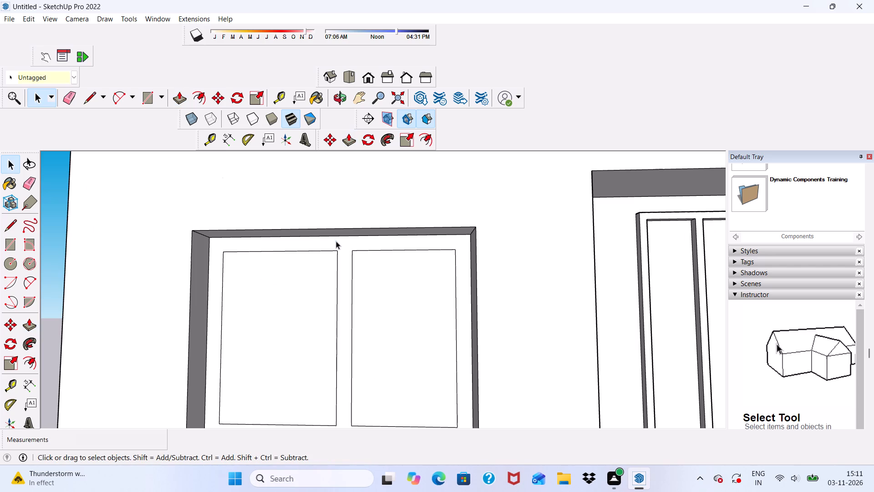
pyautogui.scroll(4, 335, 239)
pyautogui.click(337, 235)
pyautogui.click(340, 246)
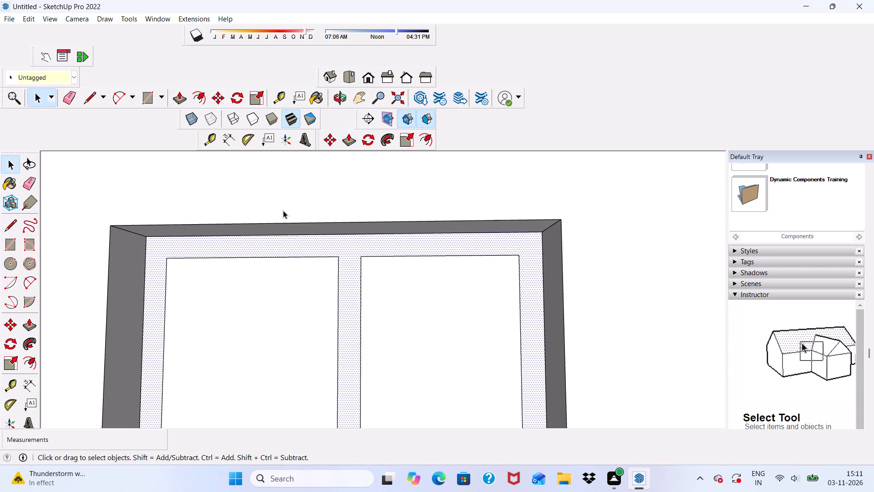
pyautogui.click(177, 96)
pyautogui.click(343, 250)
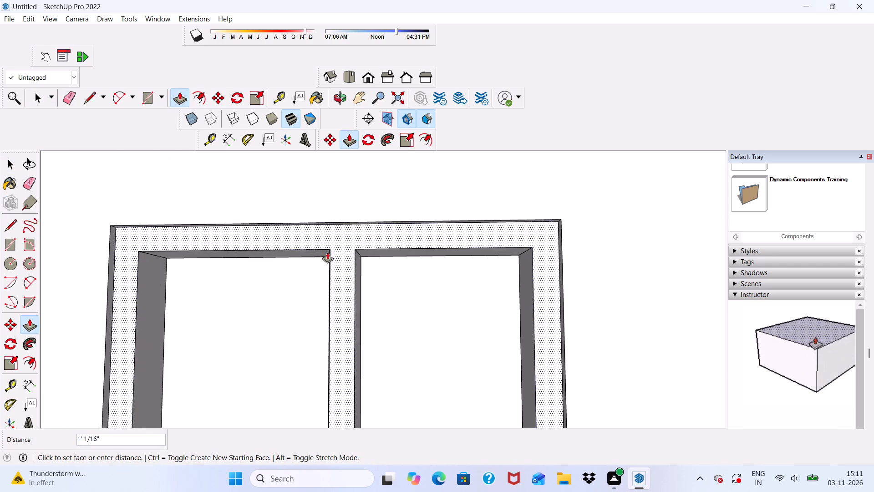
pyautogui.press('3')
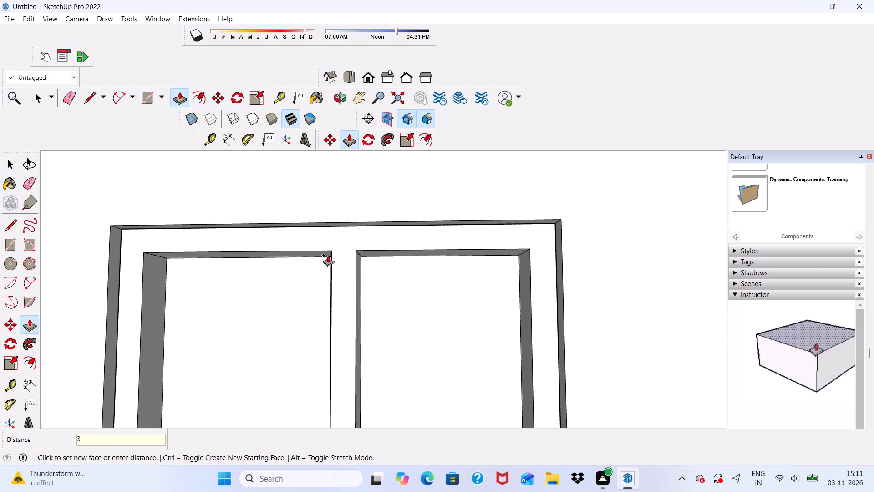
pyautogui.hotkey('shift', '"')
pyautogui.press('Return')
# Push/Pull the frame face of the left wing's second window from the top outward 3".
pyautogui.scroll(-7, 341, 230)
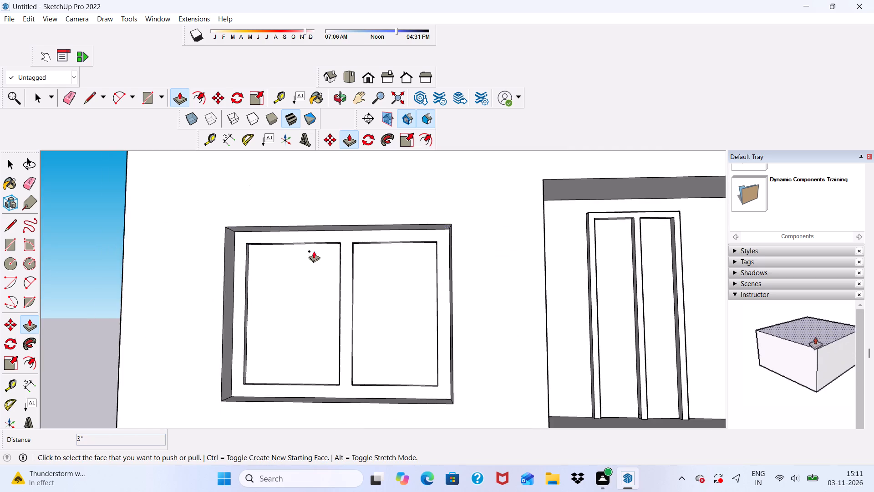
pyautogui.scroll(-6, 278, 273)
pyautogui.scroll(-4, 404, 212)
pyautogui.scroll(7, 317, 415)
pyautogui.scroll(6, 396, 376)
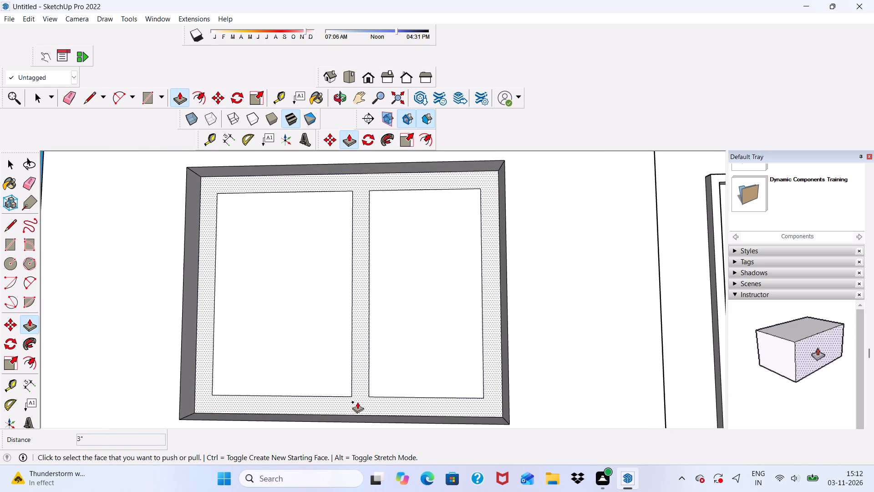
pyautogui.click(357, 401)
pyautogui.write('3"')
pyautogui.press('Return')
# Push/Pull the frame face of the left wing's third window from the top outward 3".
pyautogui.scroll(-6, 357, 322)
pyautogui.scroll(-6, 381, 149)
pyautogui.scroll(-3, 385, 272)
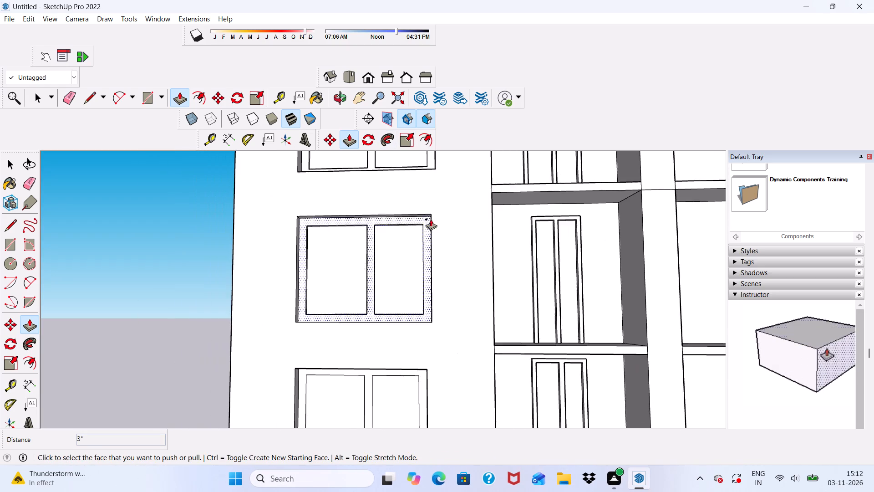
pyautogui.scroll(-6, 431, 219)
pyautogui.scroll(12, 408, 356)
pyautogui.click(372, 380)
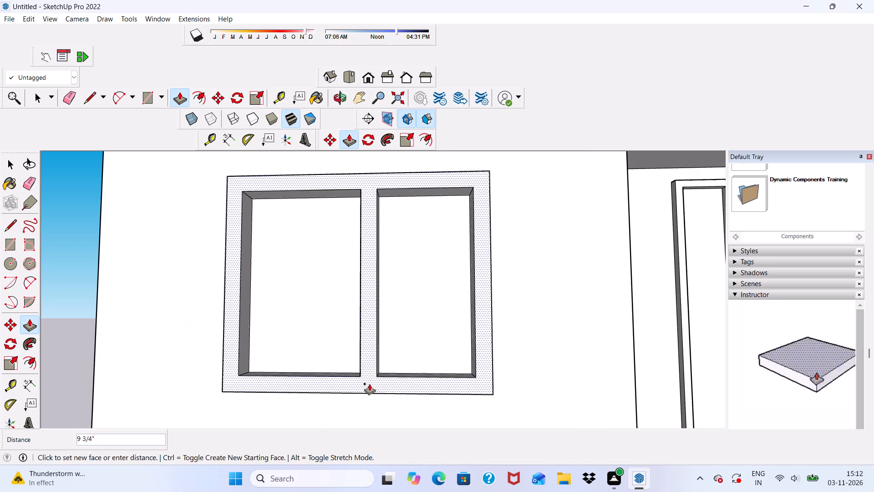
pyautogui.write('3"')
pyautogui.press('Return')
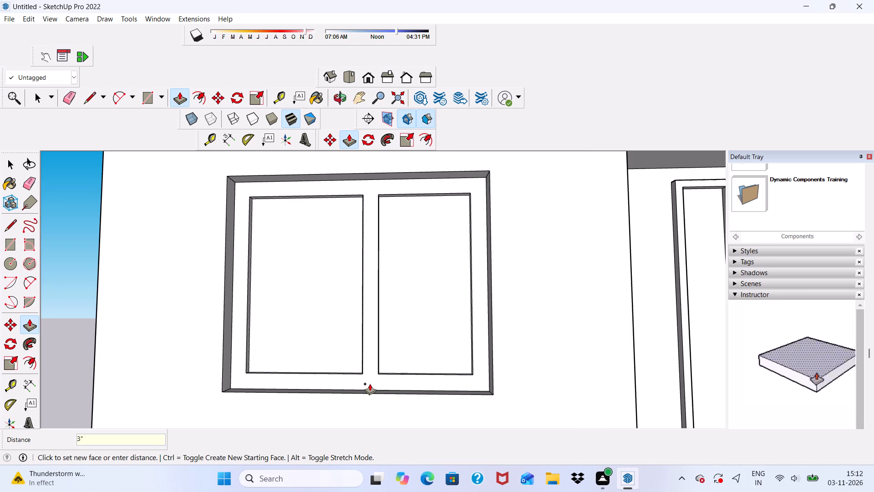
# Push/Pull the frame face of the left wing's lowest window, just above the columns, outward 3".
pyautogui.scroll(-8, 338, 388)
pyautogui.scroll(-12, 365, 181)
pyautogui.scroll(7, 373, 348)
pyautogui.scroll(3, 382, 264)
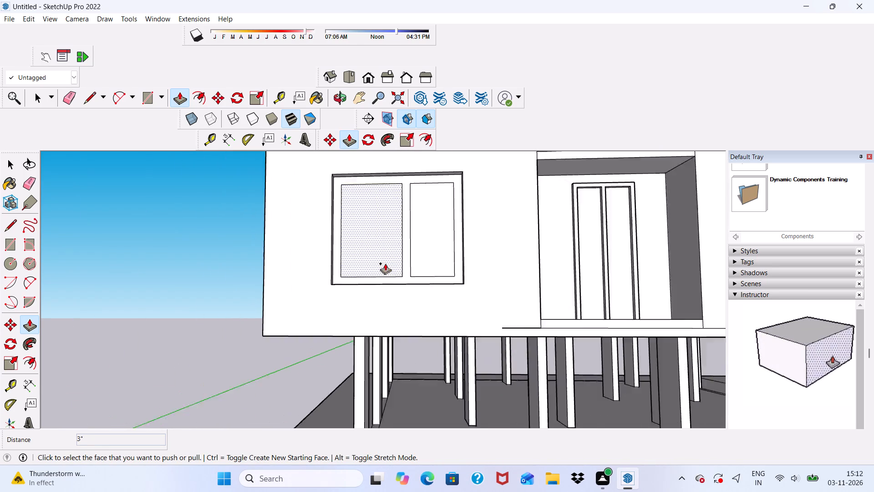
pyautogui.scroll(11, 385, 263)
pyautogui.click(412, 285)
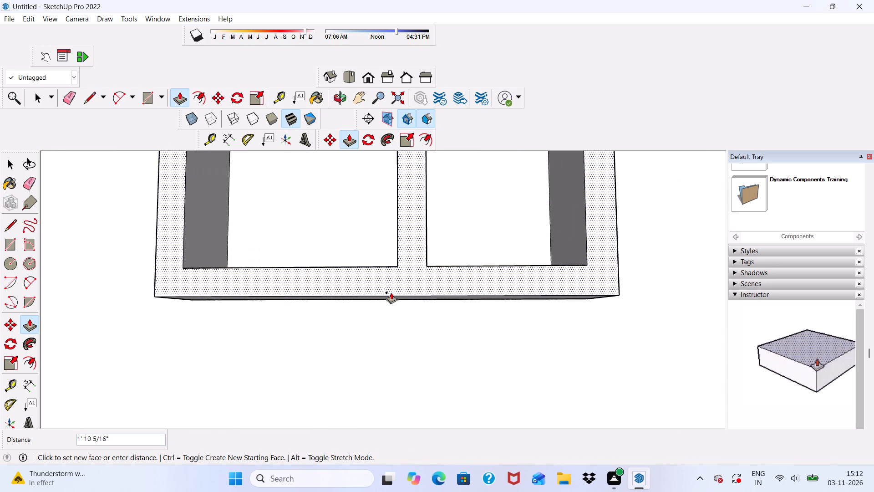
pyautogui.press('3')
pyautogui.hotkey('shift', '"')
pyautogui.press('Return')
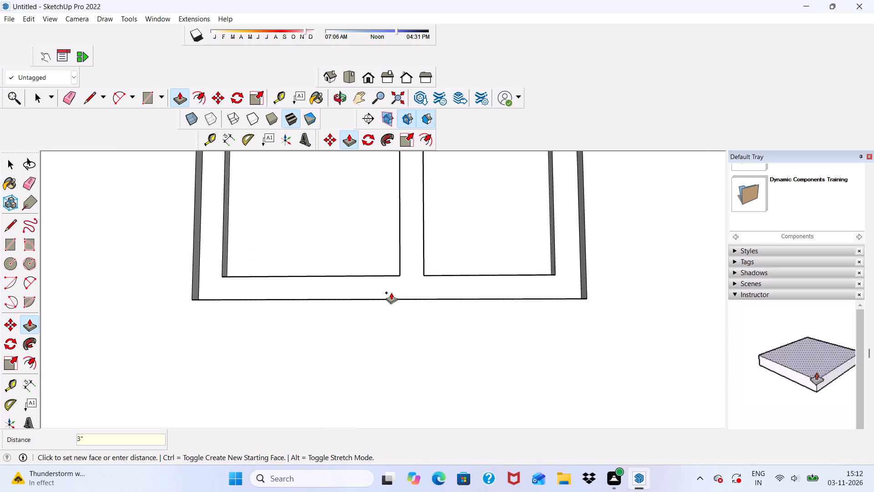
pyautogui.scroll(-6, 368, 318)
pyautogui.press('space')
# Draw a full-height rectangle about 12' 7" by 9' 6" on the back wall of the left wing's wide top-floor recess.
pyautogui.scroll(-16, 317, 263)
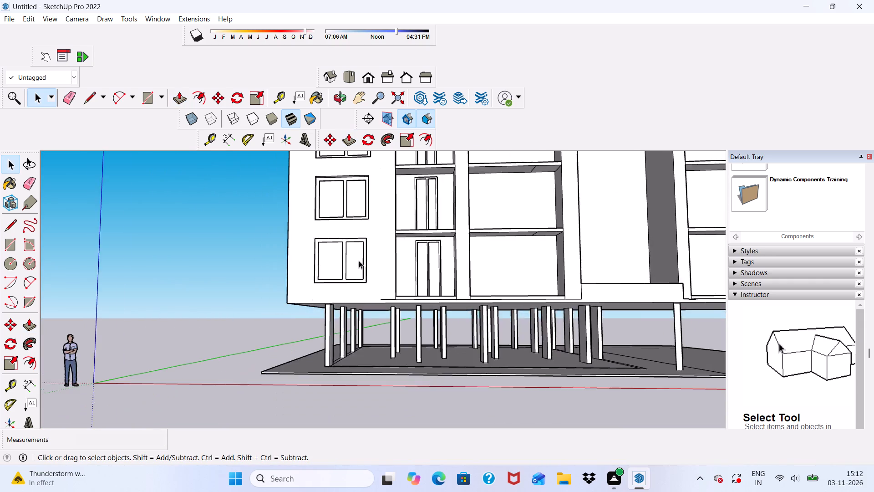
pyautogui.scroll(-9, 327, 277)
pyautogui.moveTo(417, 217); pyautogui.dragTo(397, 323, button='middle')
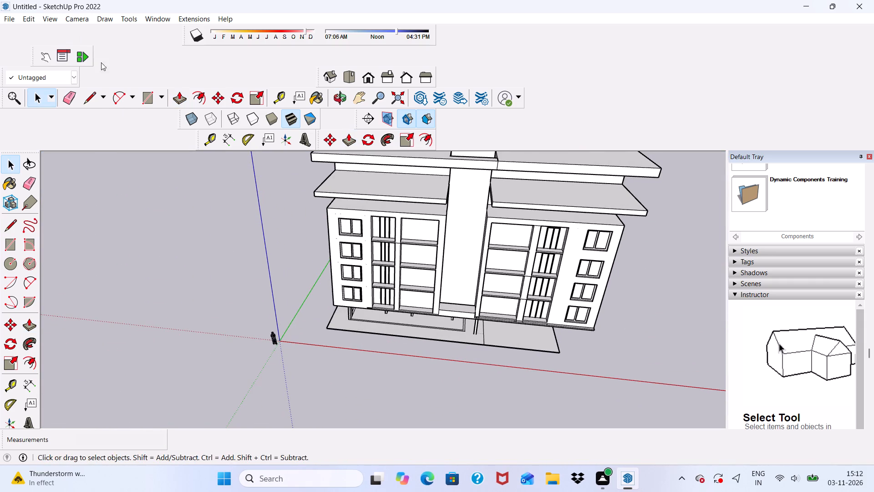
pyautogui.click(154, 100)
pyautogui.moveTo(428, 194); pyautogui.dragTo(443, 92, button='middle')
pyautogui.scroll(6, 430, 195)
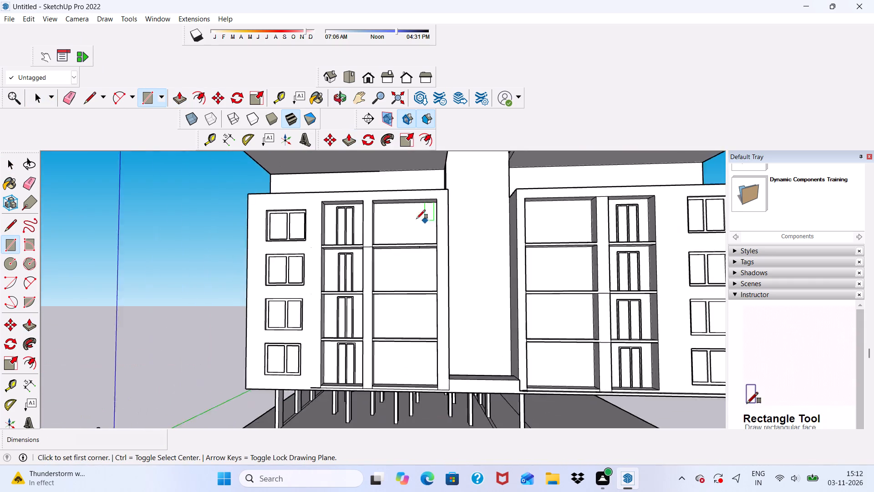
pyautogui.scroll(7, 417, 219)
pyautogui.moveTo(400, 210); pyautogui.dragTo(408, 238, button='middle')
pyautogui.scroll(5, 380, 250)
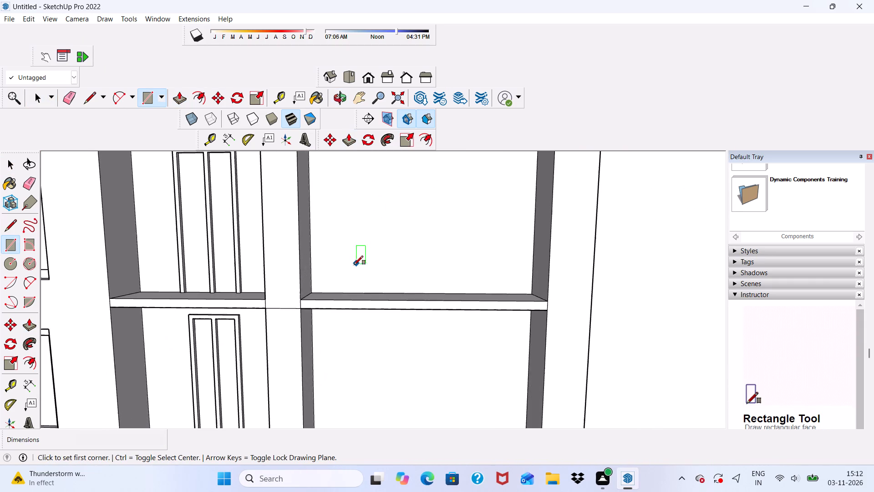
pyautogui.click(321, 292)
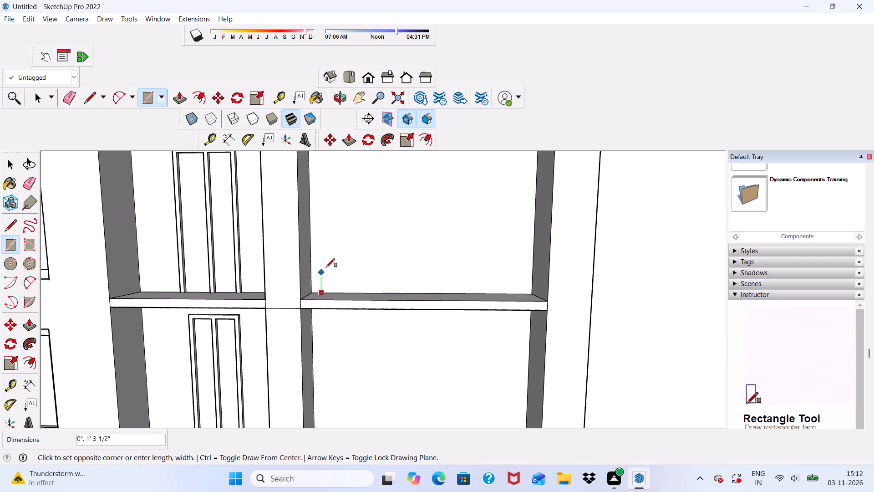
pyautogui.scroll(-9, 335, 247)
pyautogui.moveTo(435, 205); pyautogui.dragTo(468, 169, button='middle')
pyautogui.scroll(7, 468, 169)
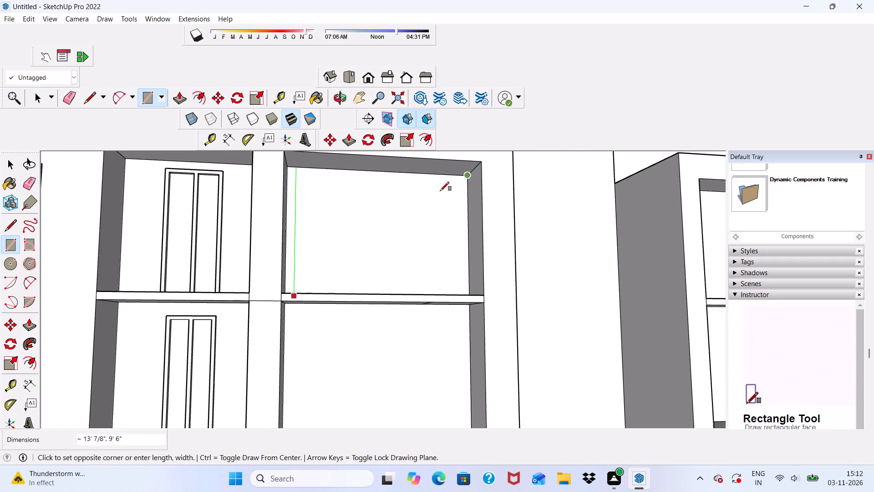
pyautogui.scroll(4, 452, 186)
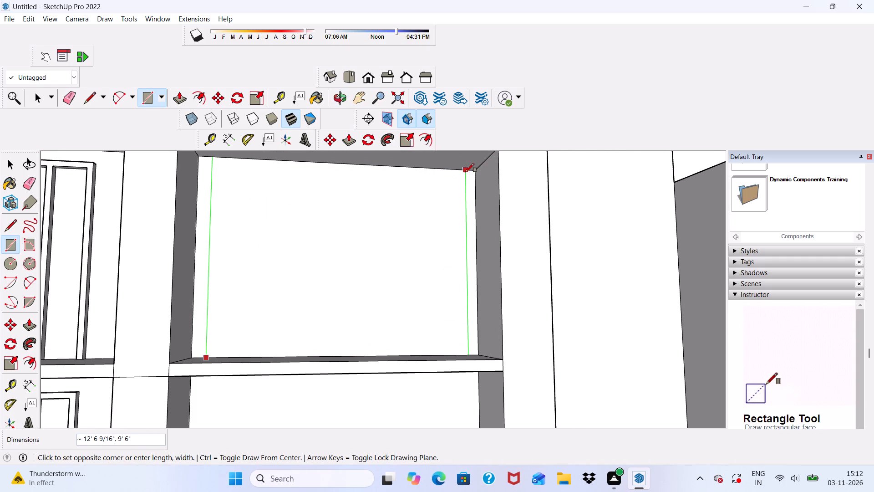
pyautogui.click(466, 172)
pyautogui.press('space')
# Offset the new rectangle's outline inward 3" to form a frame border.
pyautogui.click(342, 225)
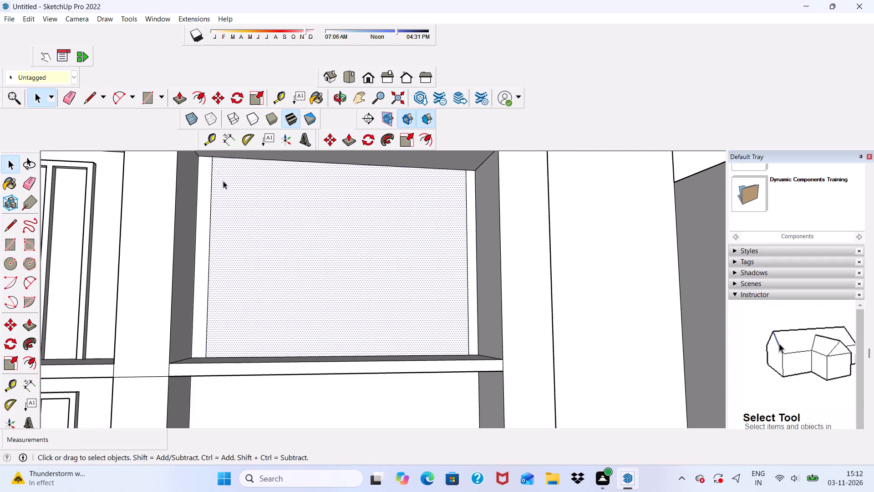
pyautogui.click(203, 94)
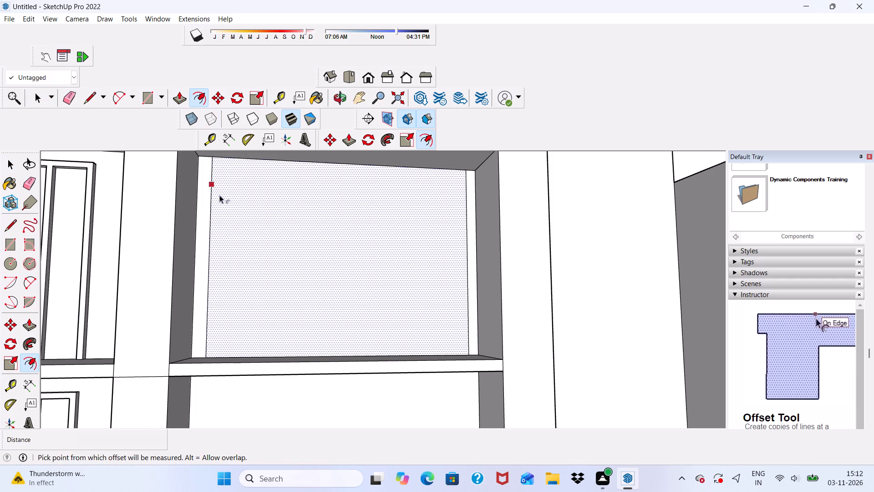
pyautogui.click(221, 209)
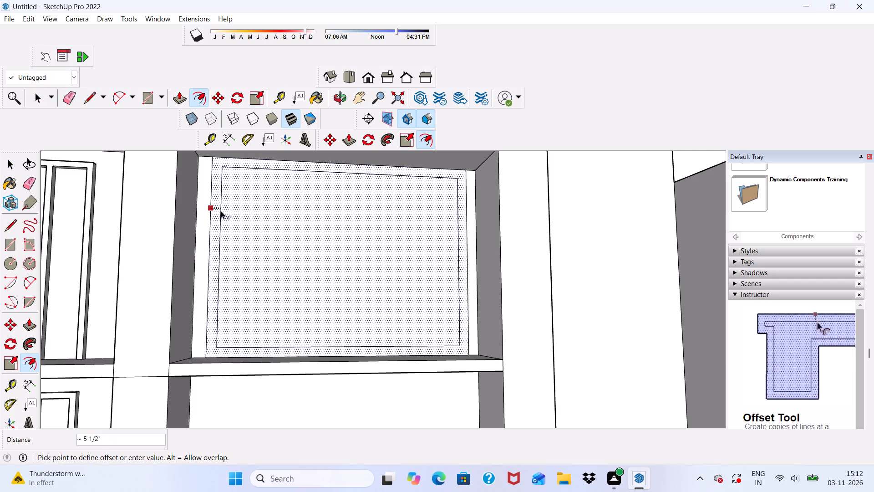
pyautogui.press('3')
pyautogui.hotkey('shift', '"')
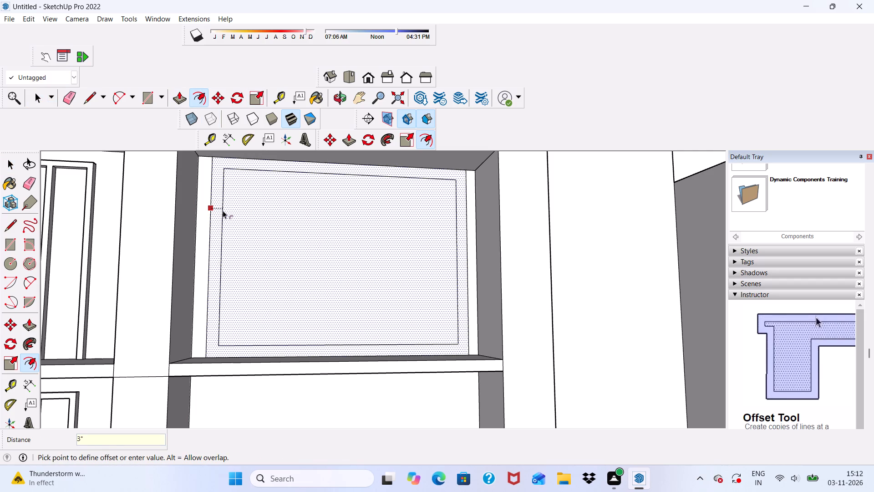
pyautogui.press('Return')
pyautogui.scroll(-10, 205, 238)
pyautogui.press('space')
# Place a vertical guide about 3' 1 1/2" in from the left inner frame edge of the left wing's wide top-floor recess.
pyautogui.scroll(-10, 302, 273)
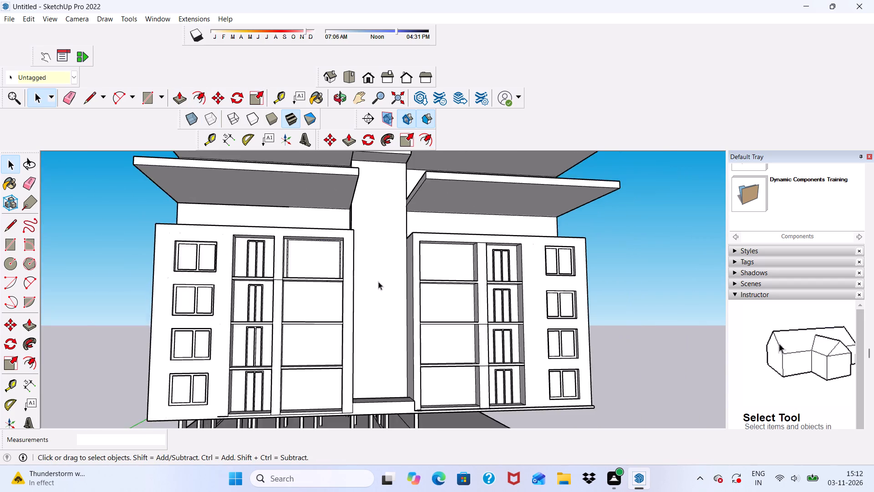
pyautogui.scroll(-6, 378, 282)
pyautogui.click(255, 299)
pyautogui.scroll(9, 345, 272)
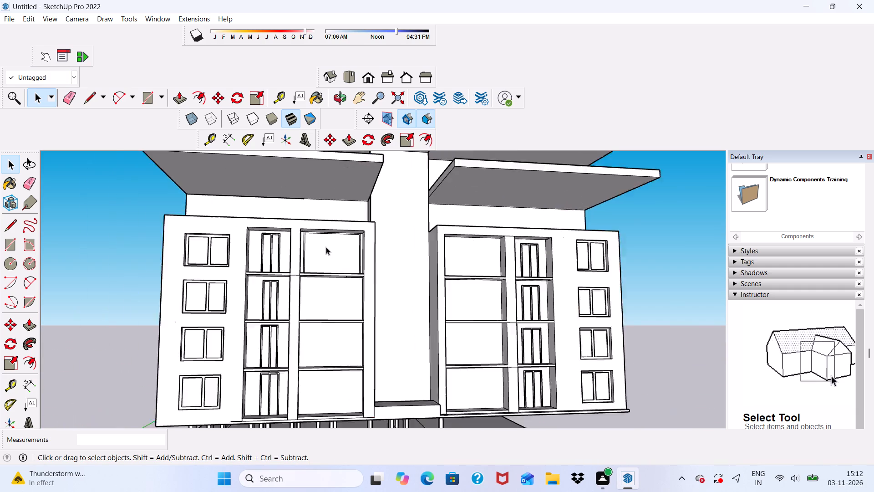
pyautogui.scroll(3, 326, 247)
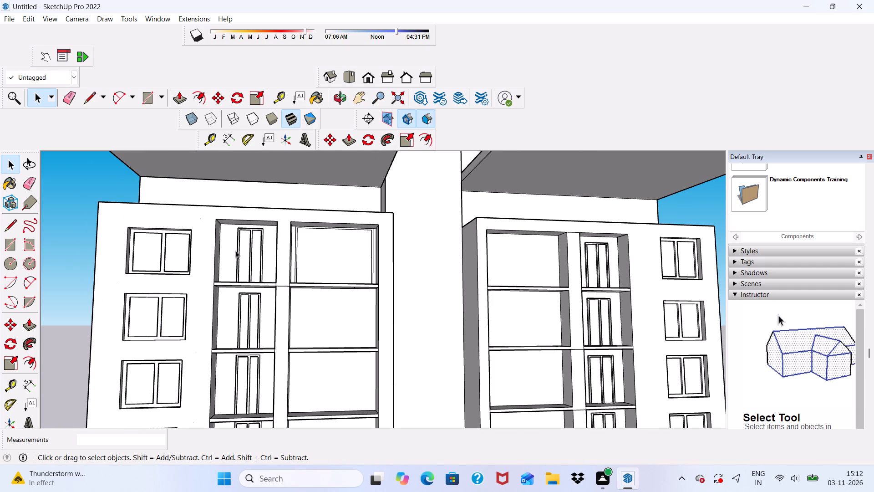
pyautogui.click(209, 138)
pyautogui.scroll(5, 315, 260)
pyautogui.scroll(5, 277, 223)
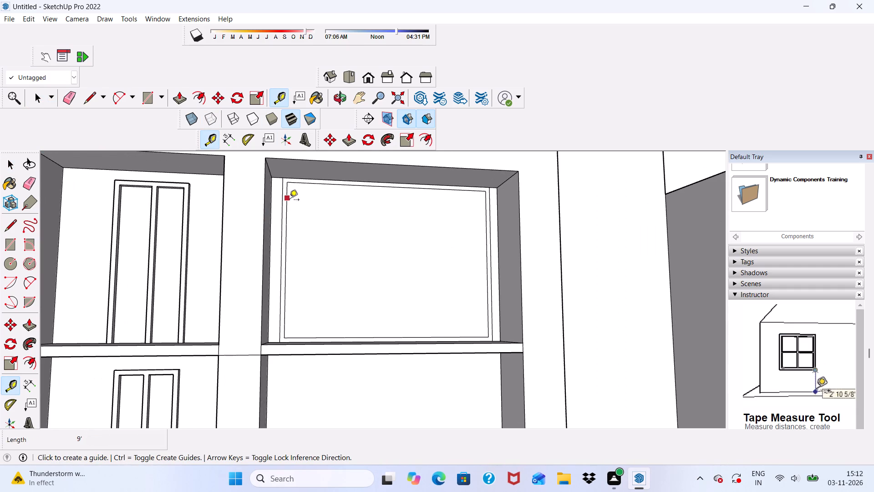
pyautogui.click(288, 219)
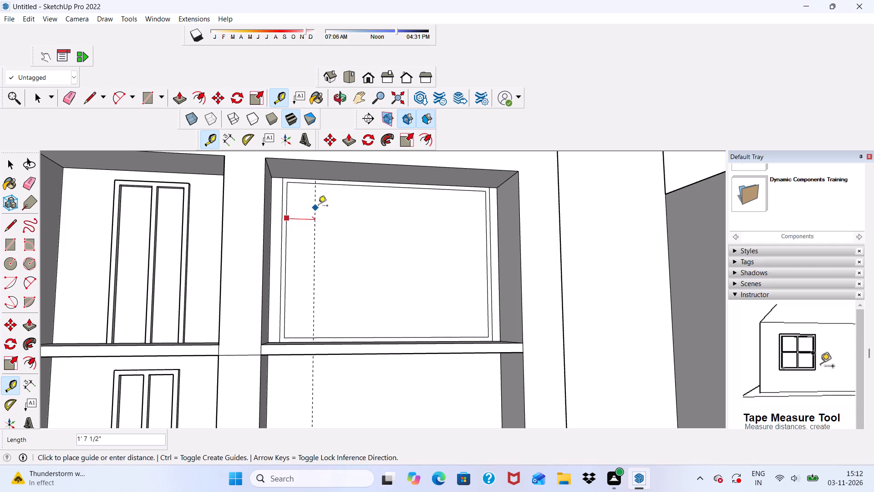
pyautogui.click(341, 189)
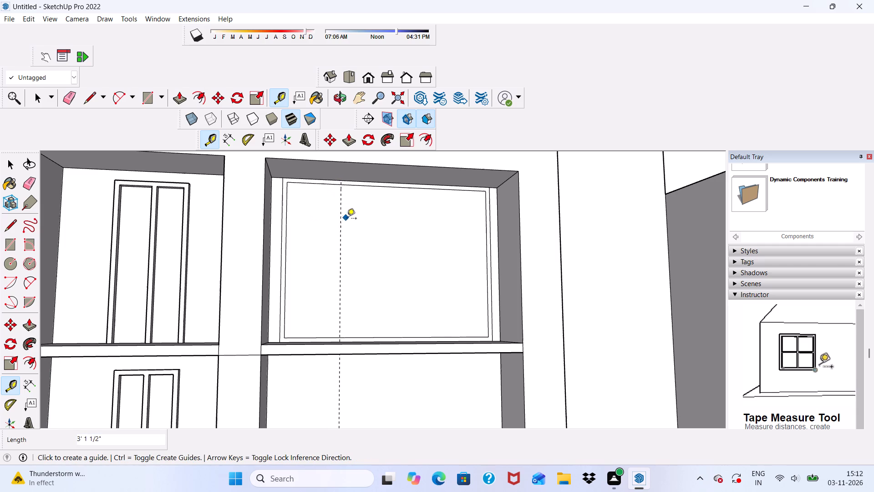
# Add a parallel guide 3" to the right of the first guide to mark the first mullion's width.
pyautogui.moveTo(347, 220); pyautogui.dragTo(332, 243, button='middle')
pyautogui.scroll(1, 332, 244)
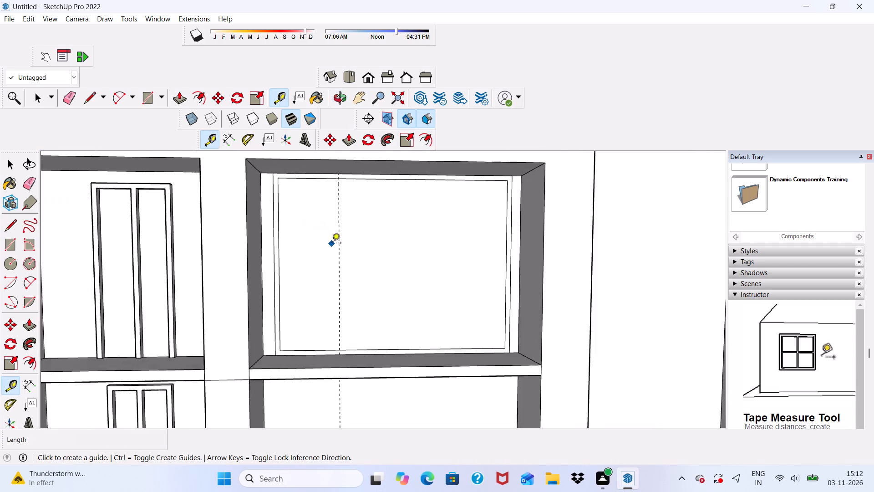
pyautogui.scroll(2, 332, 244)
pyautogui.click(339, 225)
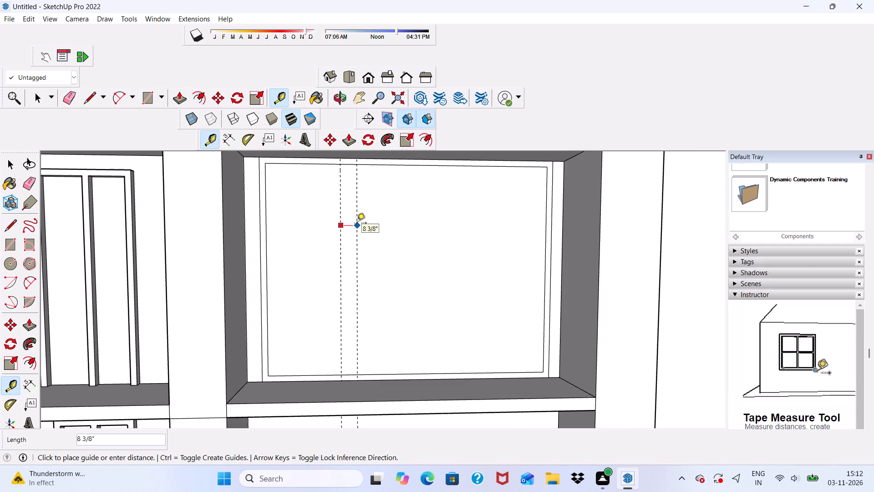
pyautogui.press('3')
pyautogui.hotkey('shift', '"')
pyautogui.press('Return')
# Mark the second mullion with a guide about 3' right of the first pair and another 3" beyond it.
pyautogui.scroll(1, 350, 230)
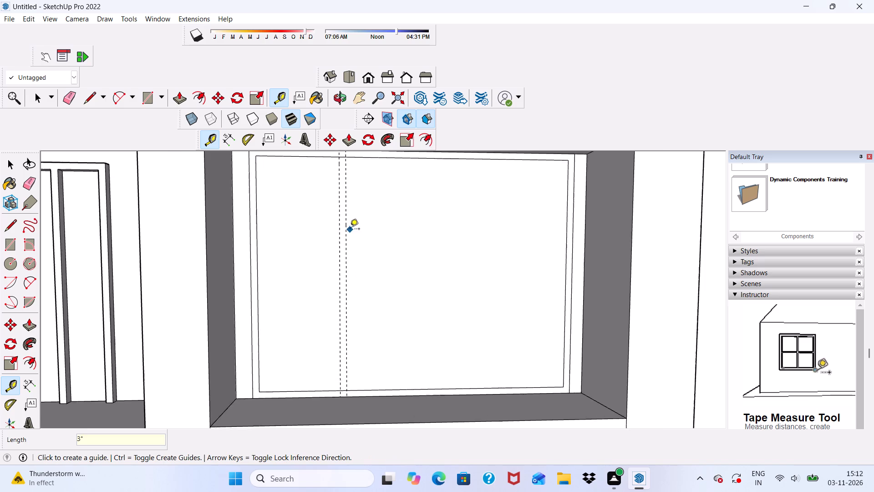
pyautogui.scroll(1, 350, 230)
pyautogui.click(345, 228)
pyautogui.scroll(-6, 405, 233)
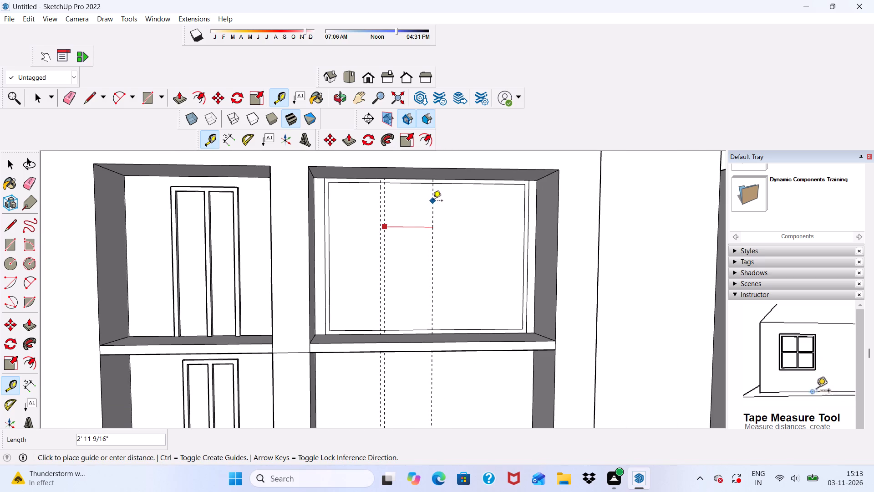
pyautogui.click(433, 201)
pyautogui.click(435, 200)
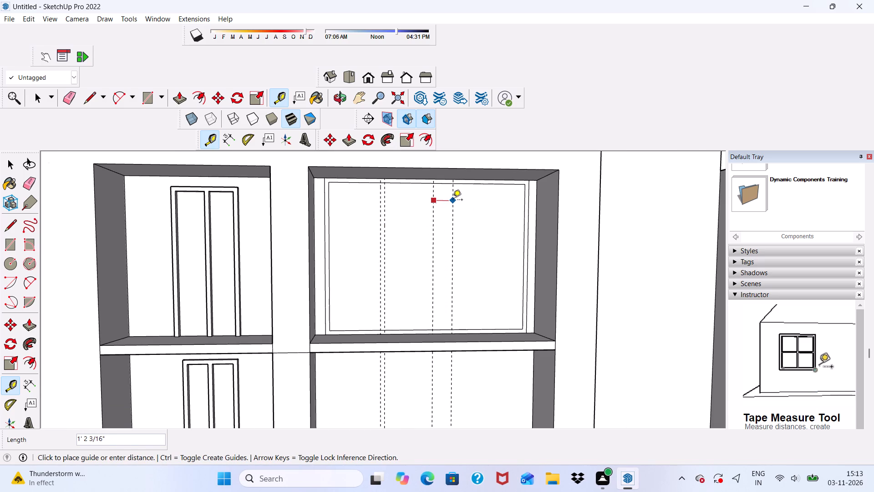
pyautogui.press('3')
pyautogui.hotkey('shift', '"')
pyautogui.press('Return')
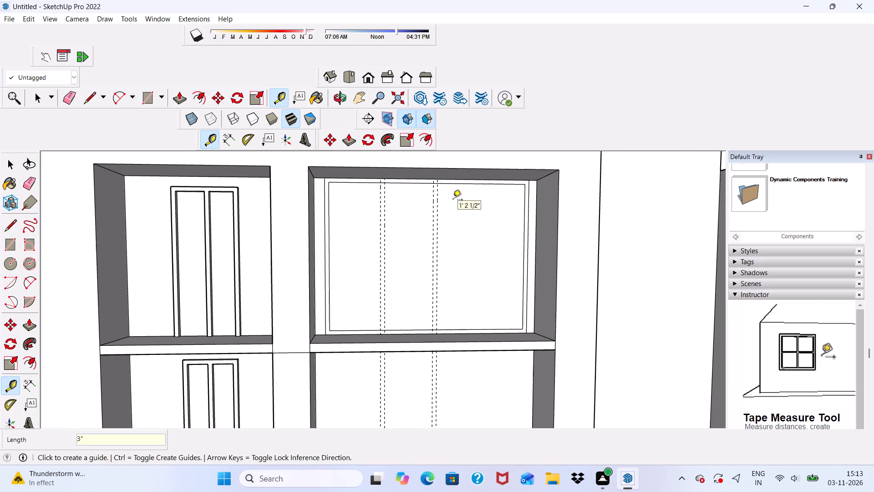
# Mark the third mullion with a guide about 2' 11" right of the second pair and another 3" beyond it.
pyautogui.scroll(3, 442, 253)
pyautogui.click(434, 239)
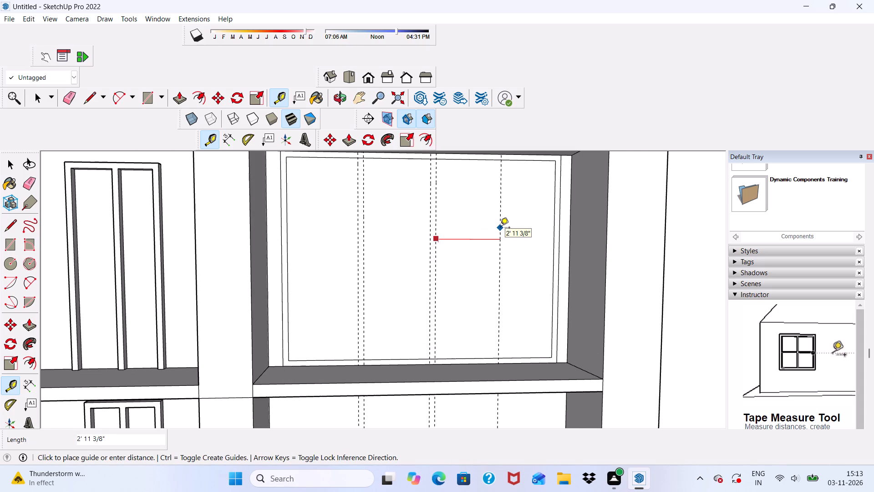
pyautogui.doubleClick(500, 228)
pyautogui.click(501, 228)
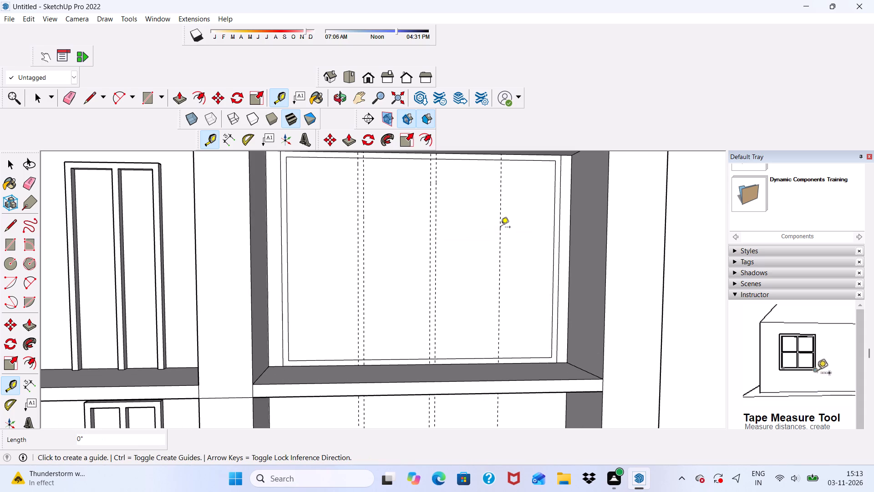
pyautogui.click(503, 234)
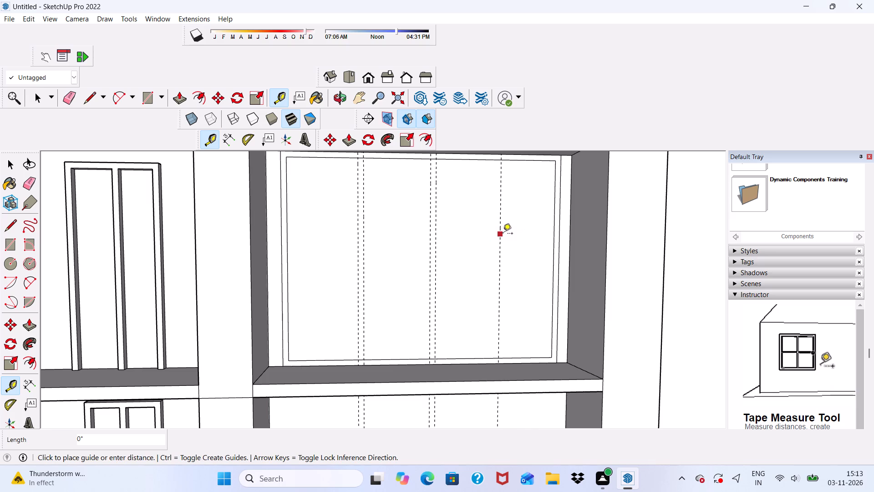
pyautogui.press('3')
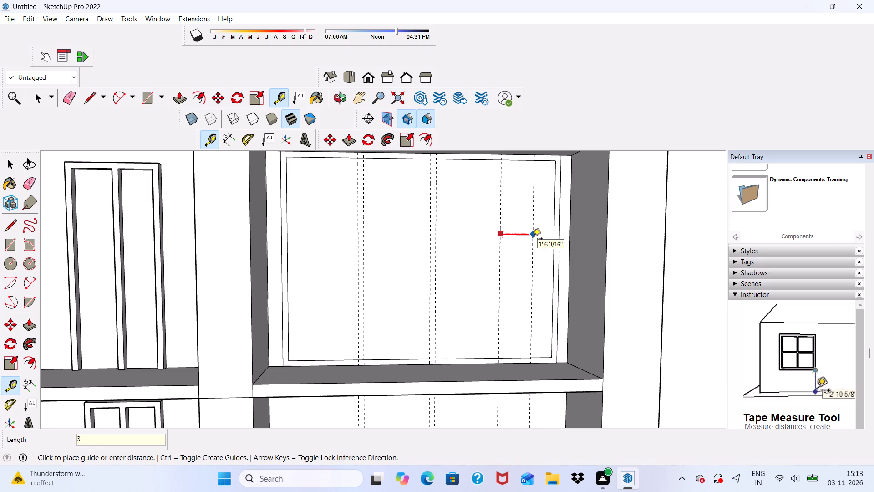
pyautogui.hotkey('shift', '"')
pyautogui.press('Return')
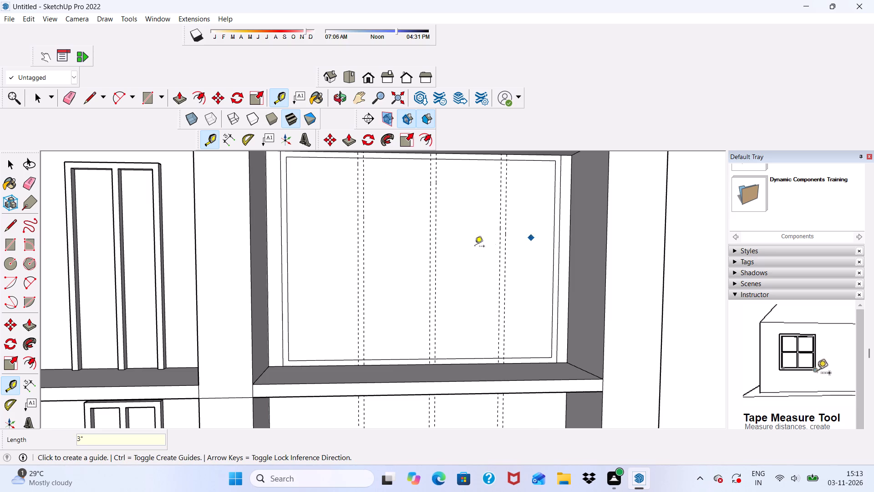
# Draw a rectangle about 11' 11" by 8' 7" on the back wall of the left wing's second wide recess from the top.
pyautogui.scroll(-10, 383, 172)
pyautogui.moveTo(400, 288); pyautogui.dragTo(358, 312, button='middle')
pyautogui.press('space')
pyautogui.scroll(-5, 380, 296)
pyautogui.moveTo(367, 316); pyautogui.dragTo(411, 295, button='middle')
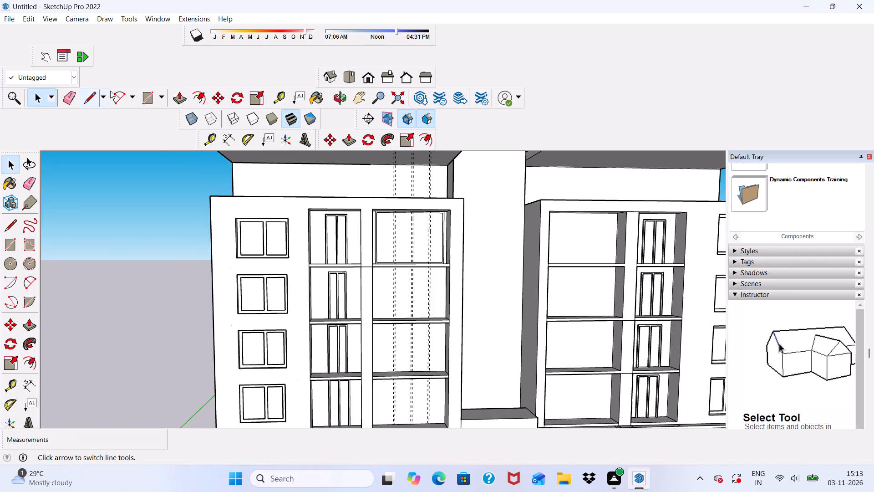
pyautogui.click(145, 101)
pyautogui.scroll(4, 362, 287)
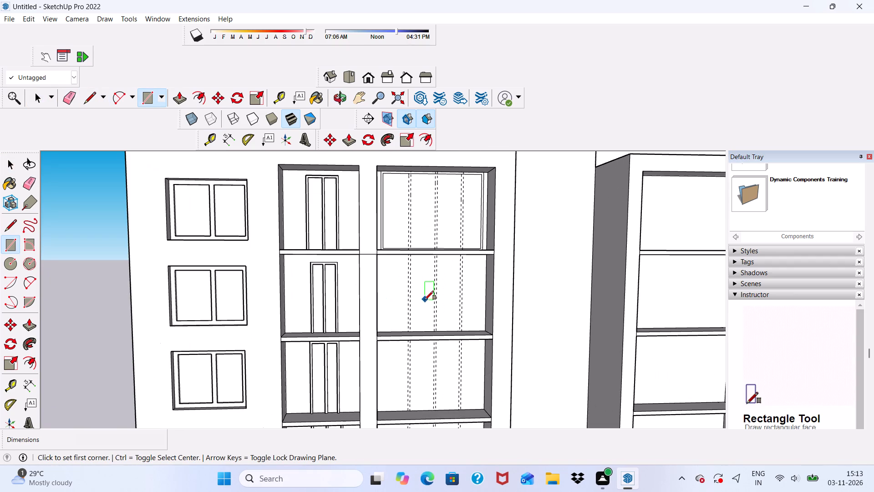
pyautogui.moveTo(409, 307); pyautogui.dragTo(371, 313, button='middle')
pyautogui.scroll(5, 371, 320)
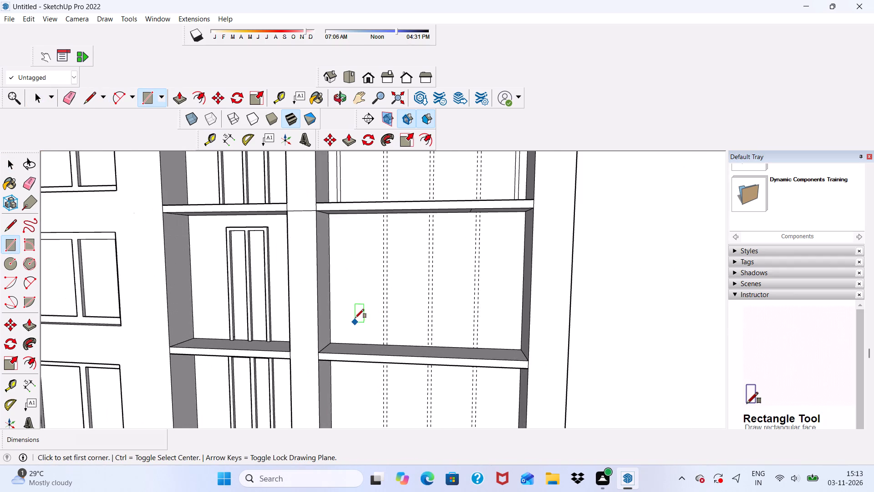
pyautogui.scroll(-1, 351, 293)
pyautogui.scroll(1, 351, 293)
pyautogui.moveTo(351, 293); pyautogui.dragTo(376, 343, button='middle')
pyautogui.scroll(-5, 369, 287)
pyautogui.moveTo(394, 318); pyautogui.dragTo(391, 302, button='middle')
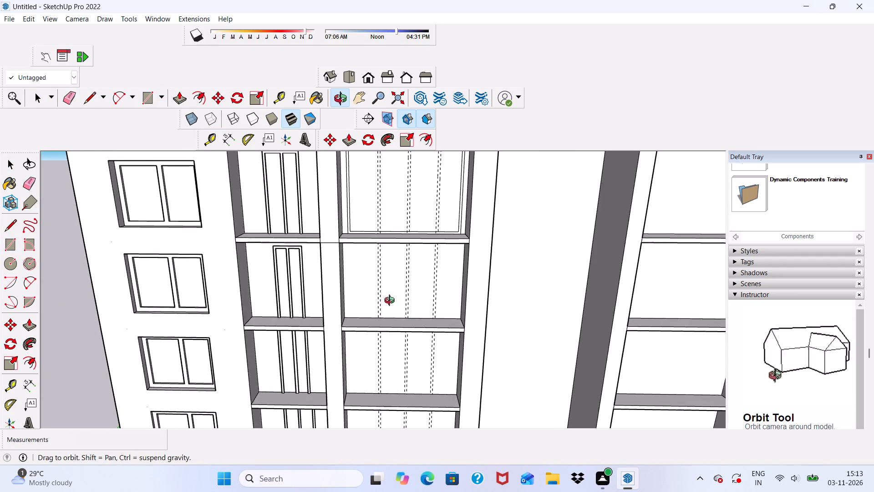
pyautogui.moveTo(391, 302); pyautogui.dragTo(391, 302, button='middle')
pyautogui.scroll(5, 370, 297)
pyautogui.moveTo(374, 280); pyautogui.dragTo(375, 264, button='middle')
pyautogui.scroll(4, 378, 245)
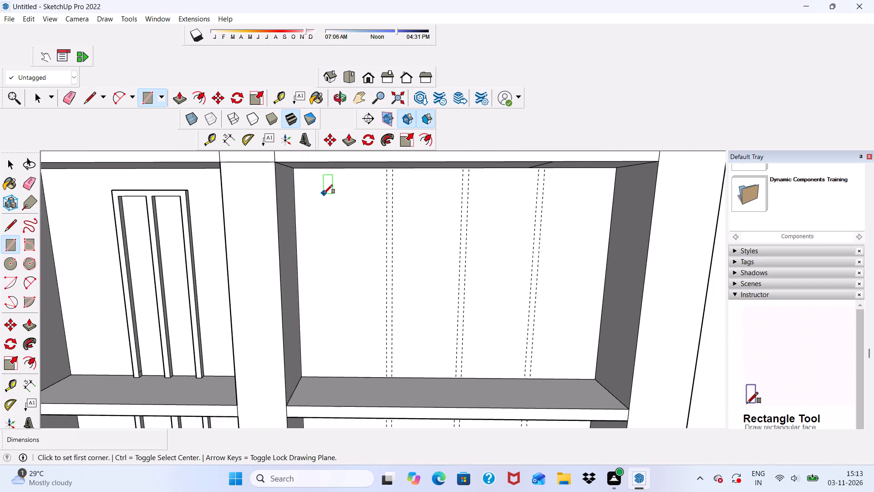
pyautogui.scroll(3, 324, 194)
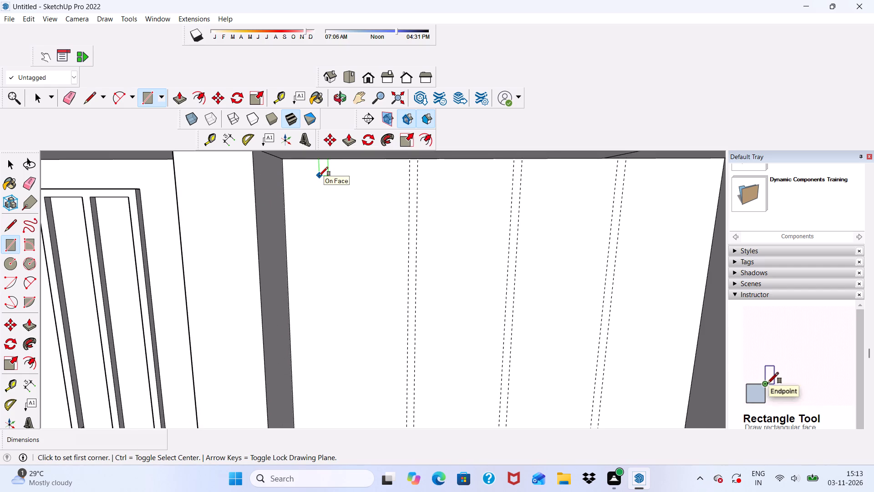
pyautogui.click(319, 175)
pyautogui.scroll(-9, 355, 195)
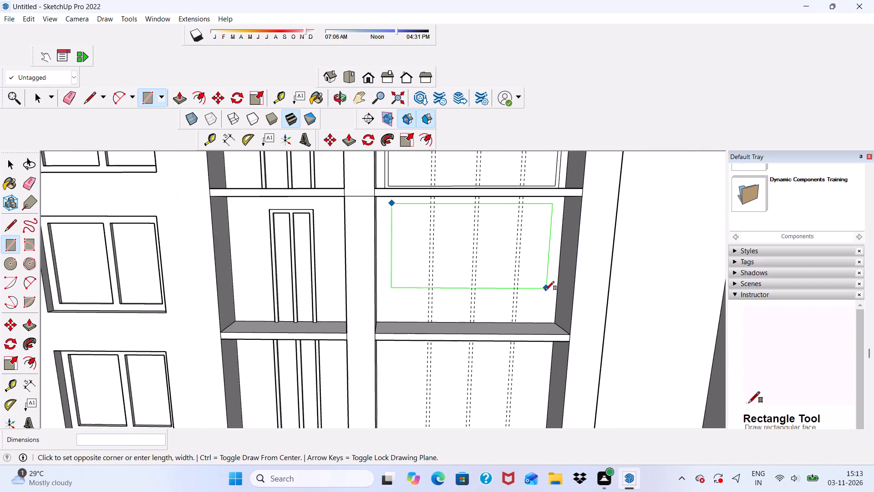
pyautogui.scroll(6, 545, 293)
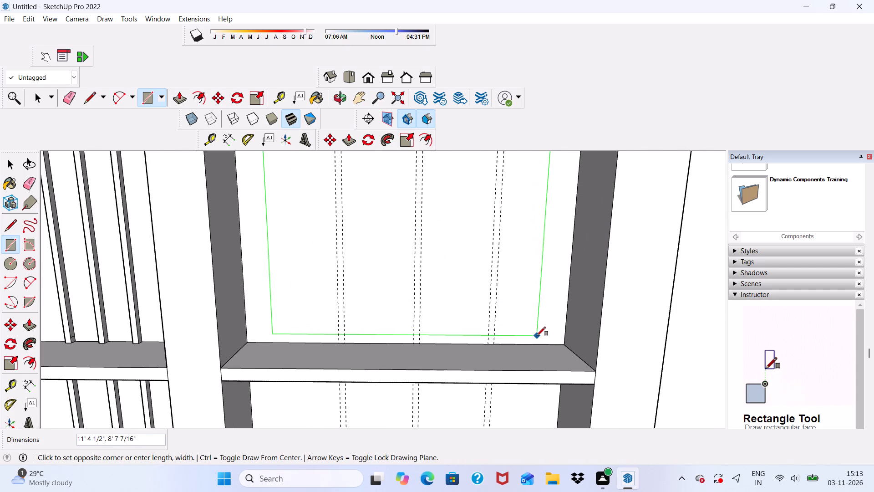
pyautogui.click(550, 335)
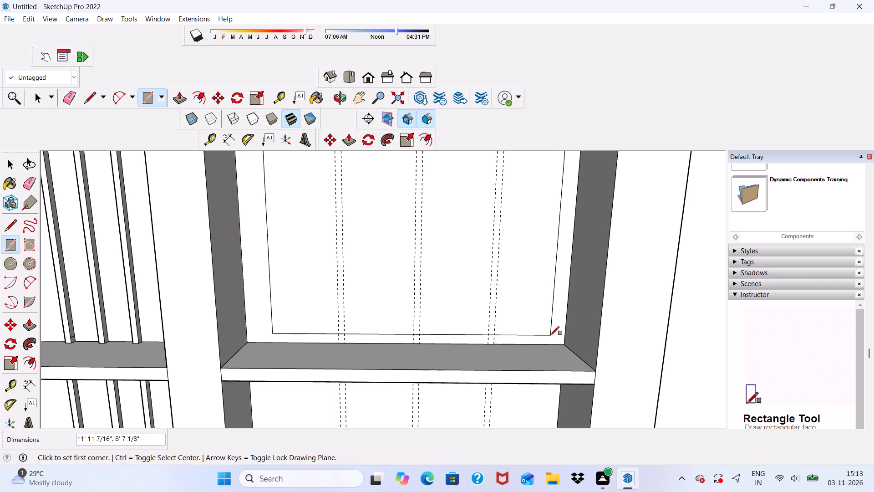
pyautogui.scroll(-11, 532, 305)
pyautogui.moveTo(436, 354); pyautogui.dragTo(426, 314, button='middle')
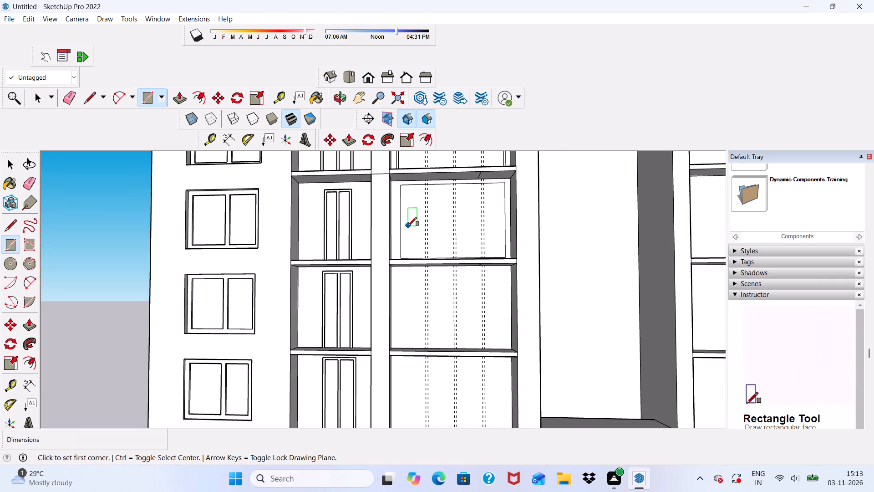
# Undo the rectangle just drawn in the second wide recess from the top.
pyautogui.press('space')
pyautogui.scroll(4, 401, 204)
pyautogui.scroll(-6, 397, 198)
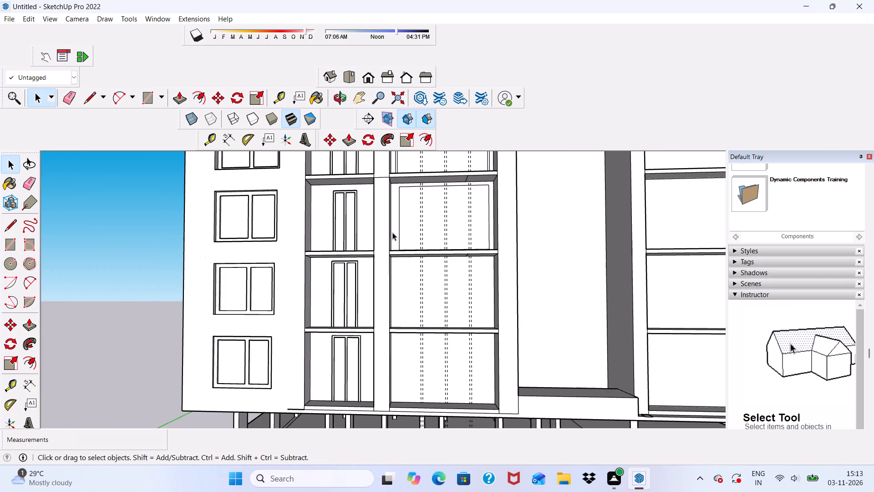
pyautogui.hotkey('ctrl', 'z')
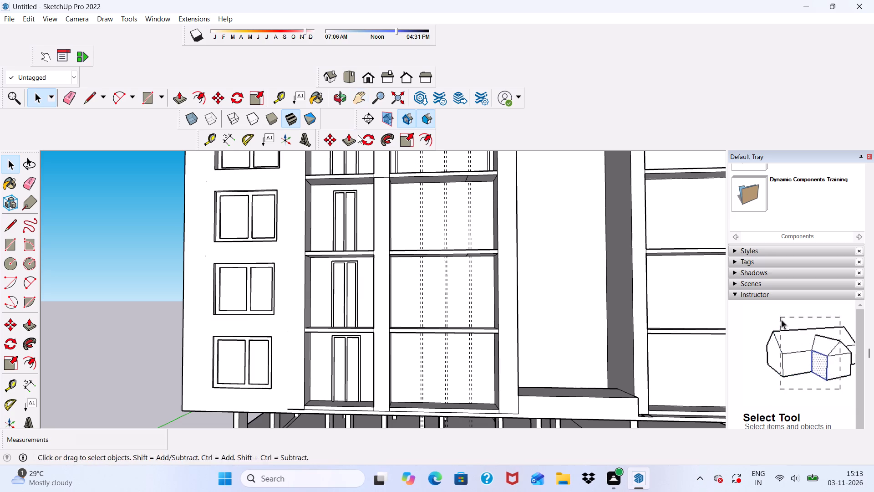
# Draw a rectangle about 12' 4" by 8' 5" on the back wall of the left wing's second wide recess from the top.
pyautogui.scroll(-5, 366, 150)
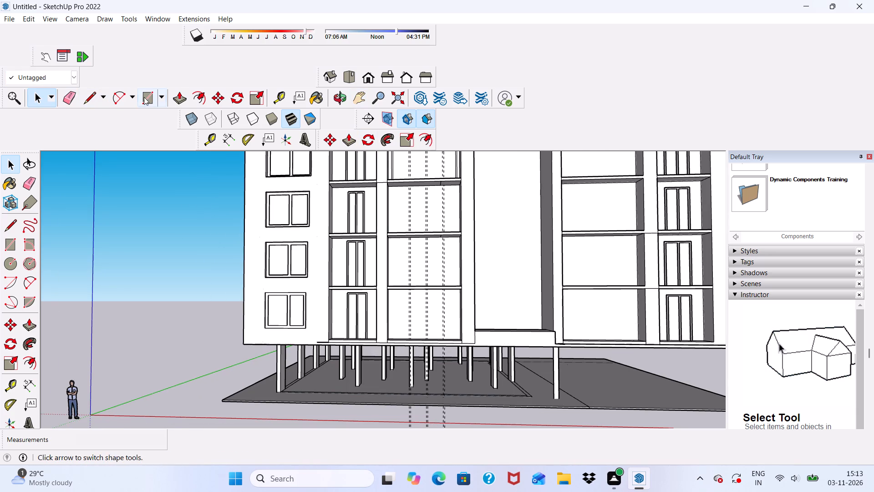
pyautogui.click(144, 97)
pyautogui.scroll(5, 383, 223)
pyautogui.scroll(7, 407, 175)
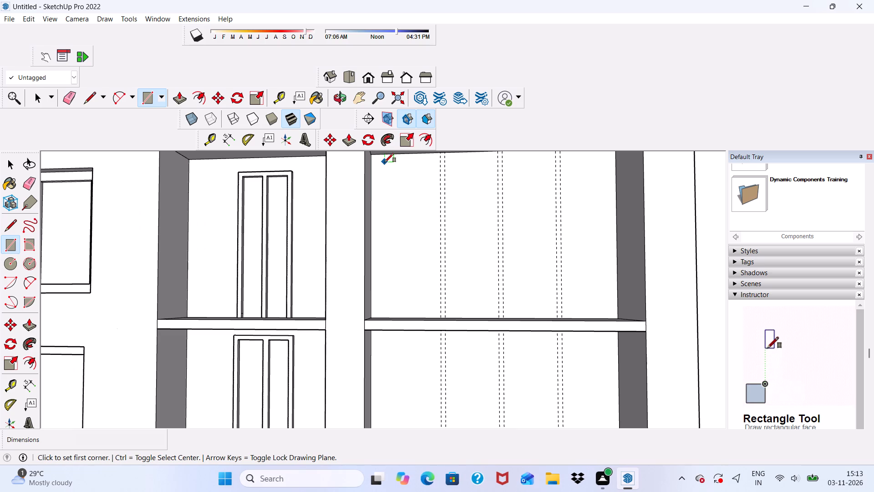
pyautogui.click(384, 163)
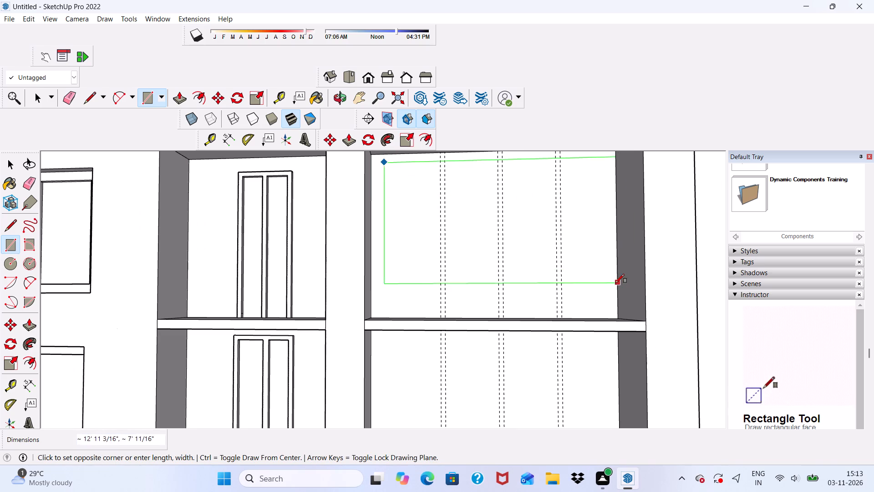
pyautogui.scroll(2, 615, 283)
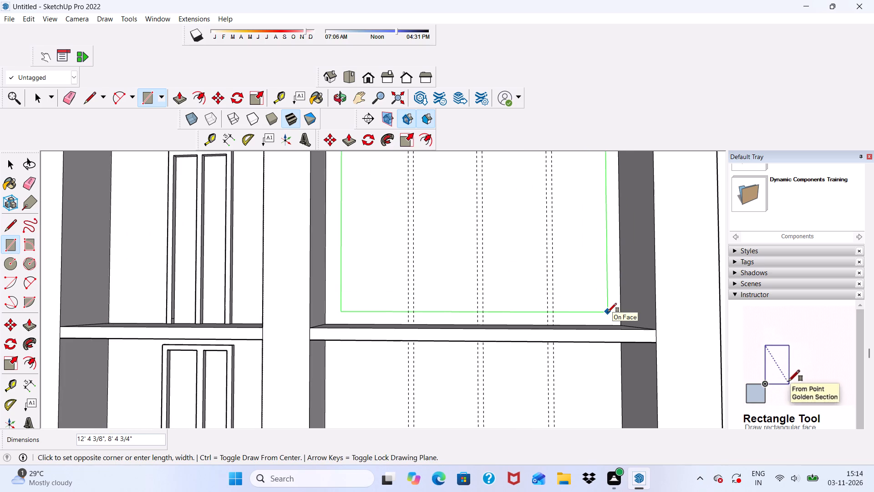
pyautogui.click(608, 312)
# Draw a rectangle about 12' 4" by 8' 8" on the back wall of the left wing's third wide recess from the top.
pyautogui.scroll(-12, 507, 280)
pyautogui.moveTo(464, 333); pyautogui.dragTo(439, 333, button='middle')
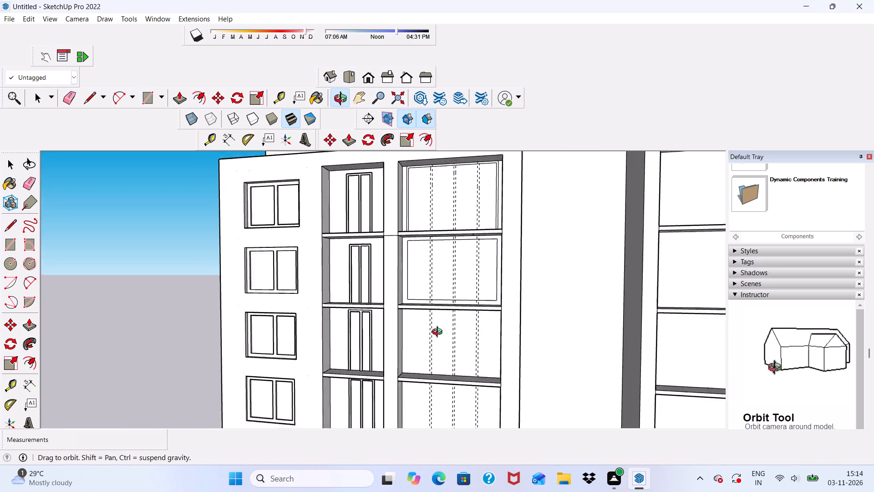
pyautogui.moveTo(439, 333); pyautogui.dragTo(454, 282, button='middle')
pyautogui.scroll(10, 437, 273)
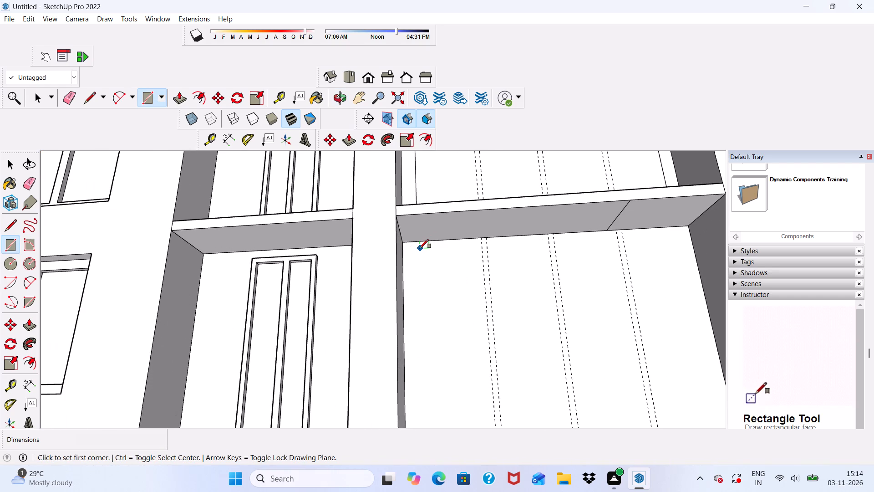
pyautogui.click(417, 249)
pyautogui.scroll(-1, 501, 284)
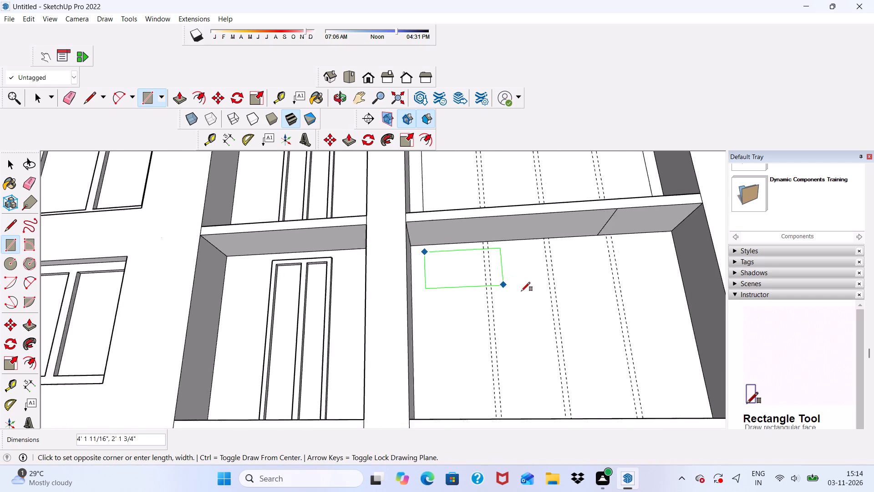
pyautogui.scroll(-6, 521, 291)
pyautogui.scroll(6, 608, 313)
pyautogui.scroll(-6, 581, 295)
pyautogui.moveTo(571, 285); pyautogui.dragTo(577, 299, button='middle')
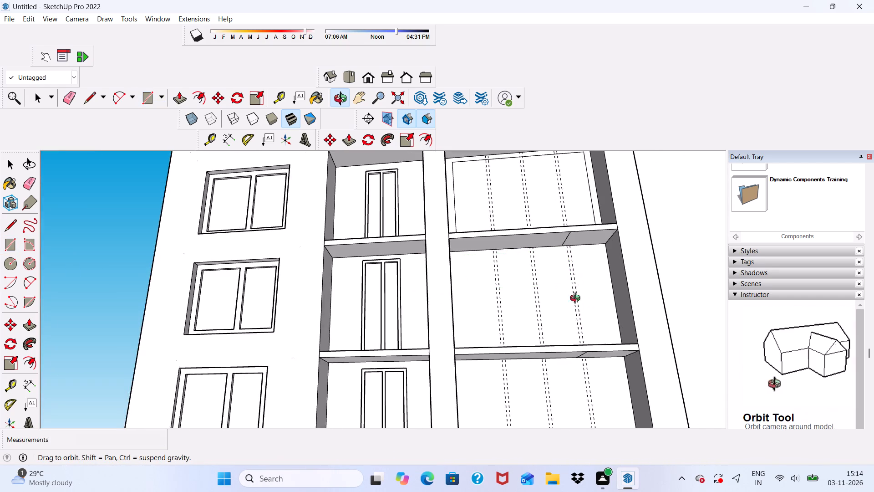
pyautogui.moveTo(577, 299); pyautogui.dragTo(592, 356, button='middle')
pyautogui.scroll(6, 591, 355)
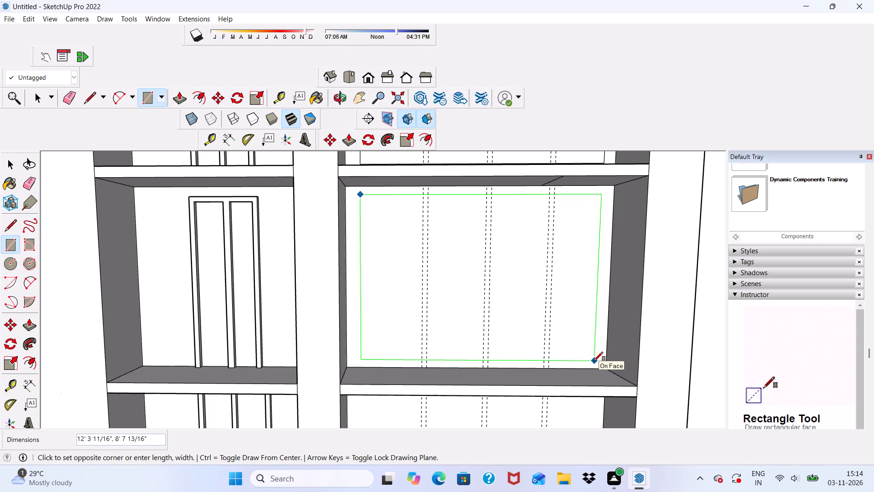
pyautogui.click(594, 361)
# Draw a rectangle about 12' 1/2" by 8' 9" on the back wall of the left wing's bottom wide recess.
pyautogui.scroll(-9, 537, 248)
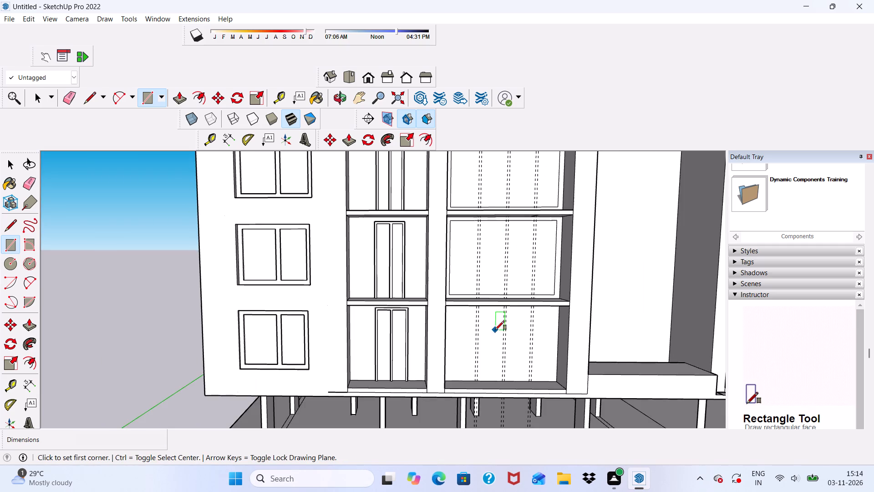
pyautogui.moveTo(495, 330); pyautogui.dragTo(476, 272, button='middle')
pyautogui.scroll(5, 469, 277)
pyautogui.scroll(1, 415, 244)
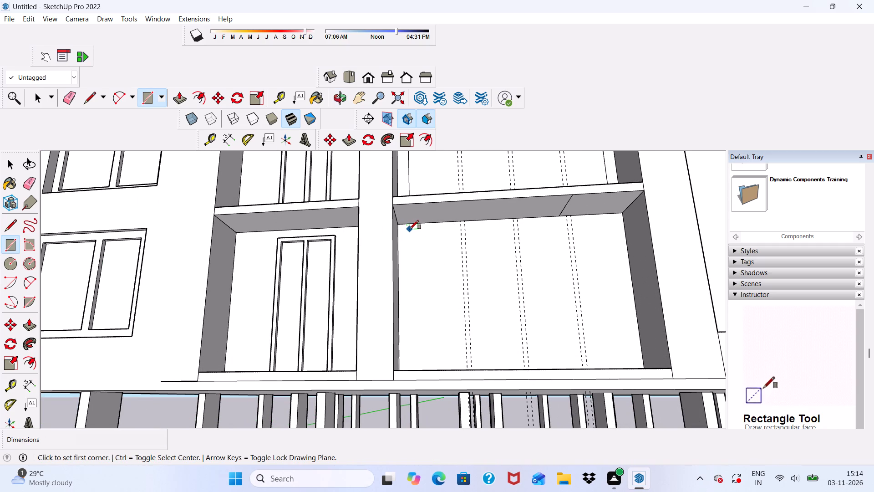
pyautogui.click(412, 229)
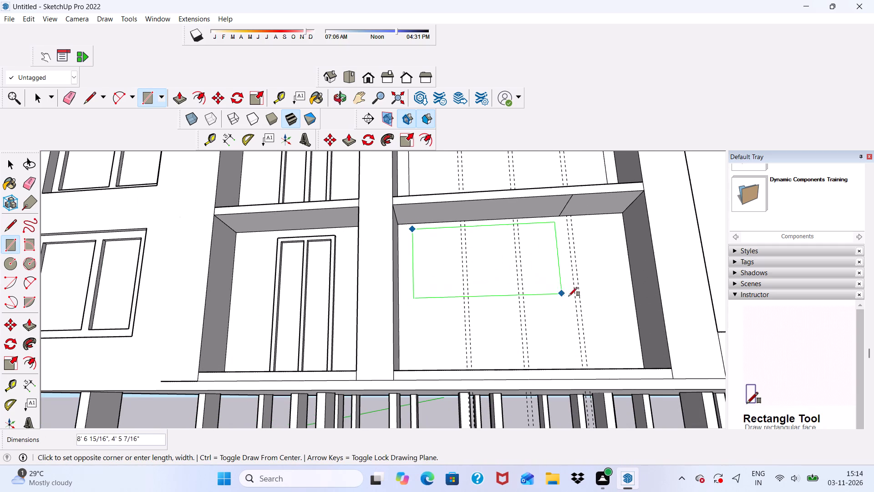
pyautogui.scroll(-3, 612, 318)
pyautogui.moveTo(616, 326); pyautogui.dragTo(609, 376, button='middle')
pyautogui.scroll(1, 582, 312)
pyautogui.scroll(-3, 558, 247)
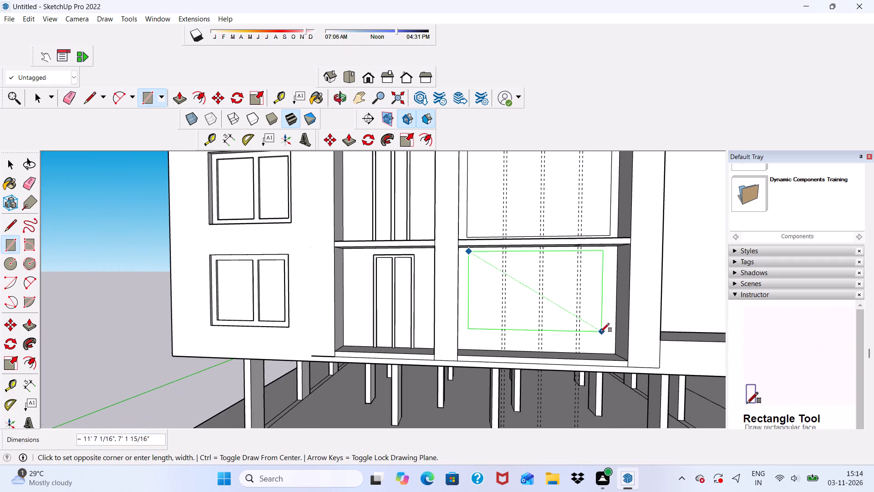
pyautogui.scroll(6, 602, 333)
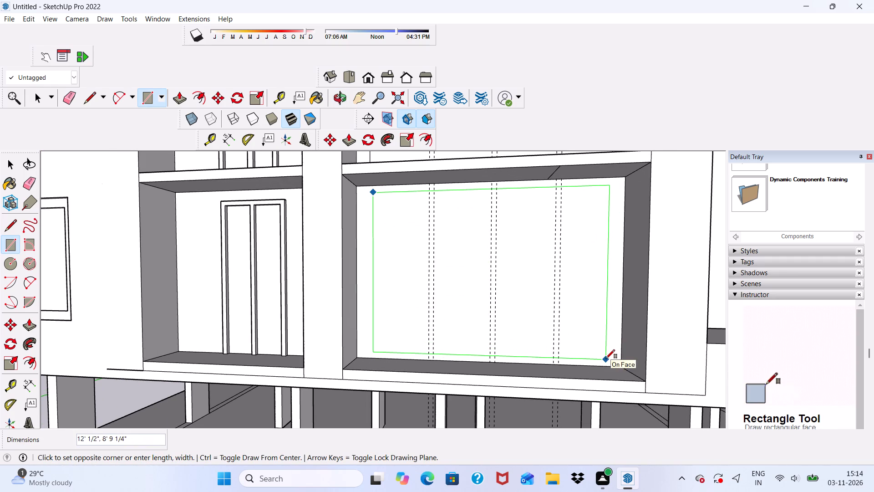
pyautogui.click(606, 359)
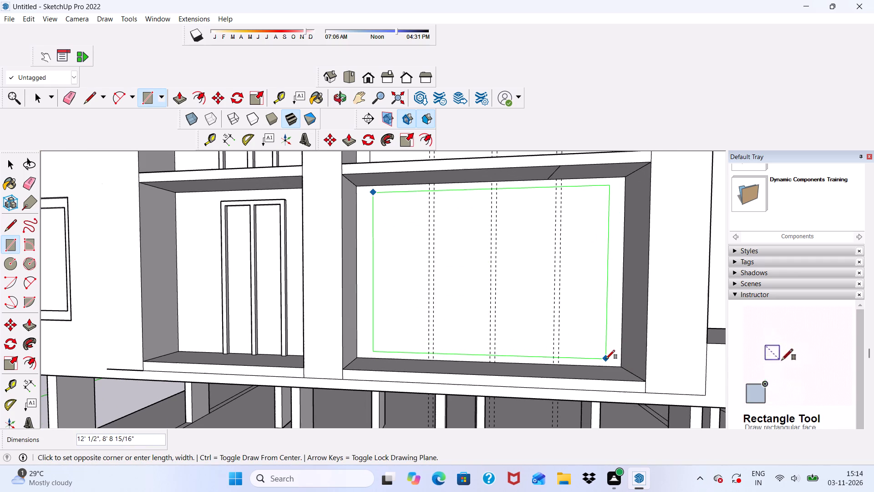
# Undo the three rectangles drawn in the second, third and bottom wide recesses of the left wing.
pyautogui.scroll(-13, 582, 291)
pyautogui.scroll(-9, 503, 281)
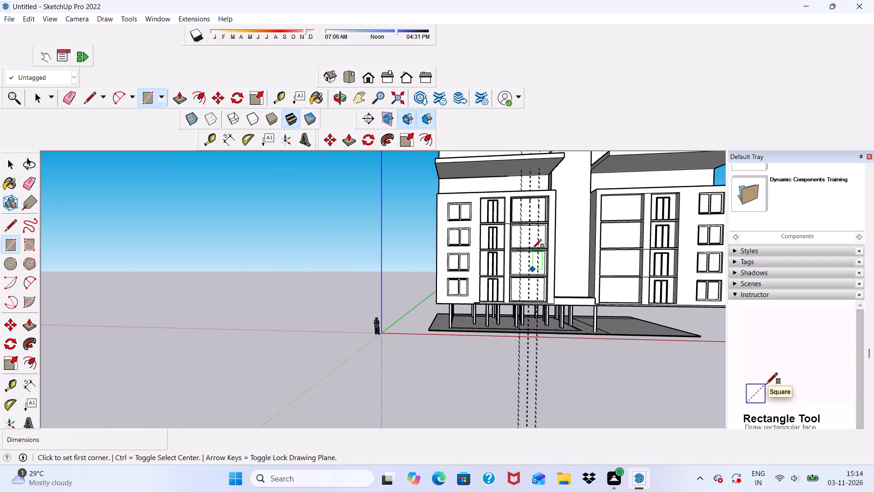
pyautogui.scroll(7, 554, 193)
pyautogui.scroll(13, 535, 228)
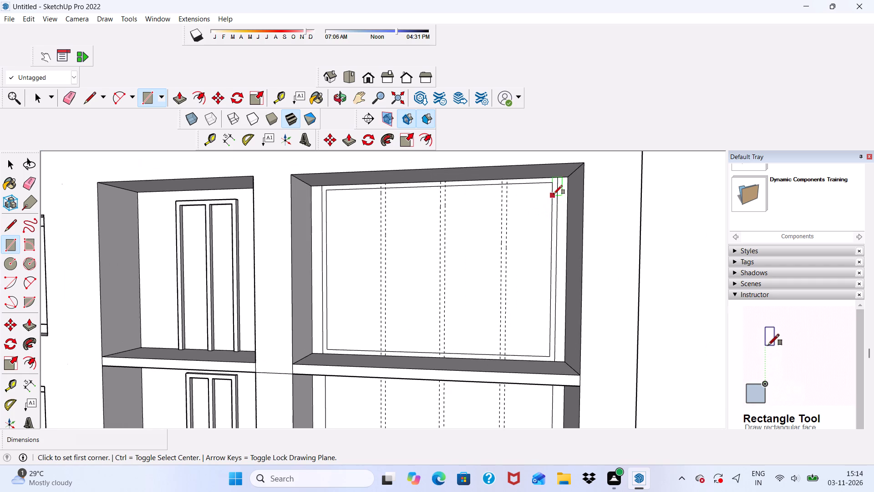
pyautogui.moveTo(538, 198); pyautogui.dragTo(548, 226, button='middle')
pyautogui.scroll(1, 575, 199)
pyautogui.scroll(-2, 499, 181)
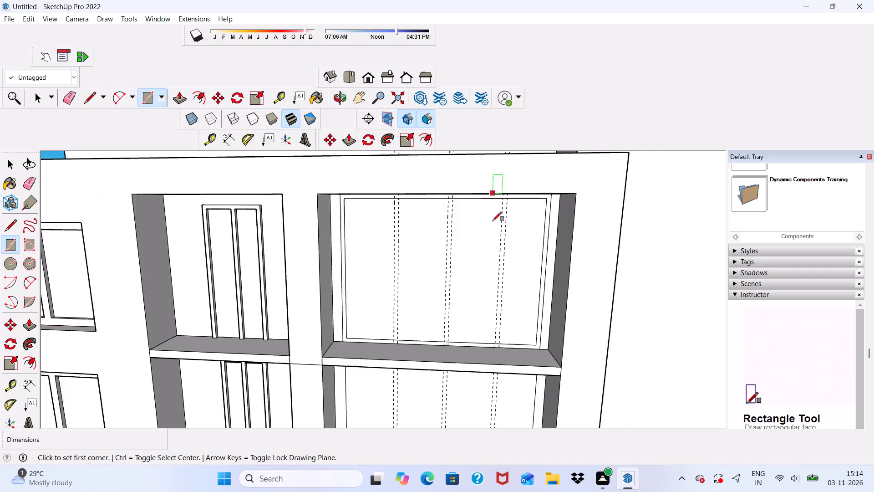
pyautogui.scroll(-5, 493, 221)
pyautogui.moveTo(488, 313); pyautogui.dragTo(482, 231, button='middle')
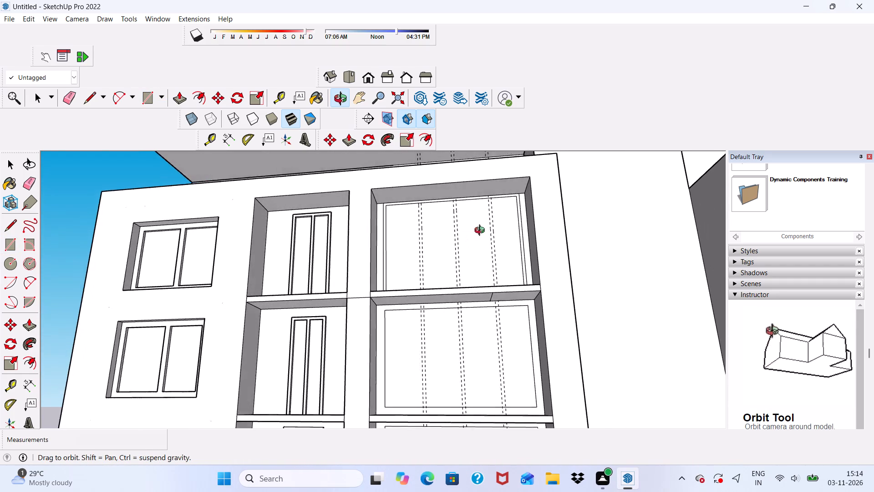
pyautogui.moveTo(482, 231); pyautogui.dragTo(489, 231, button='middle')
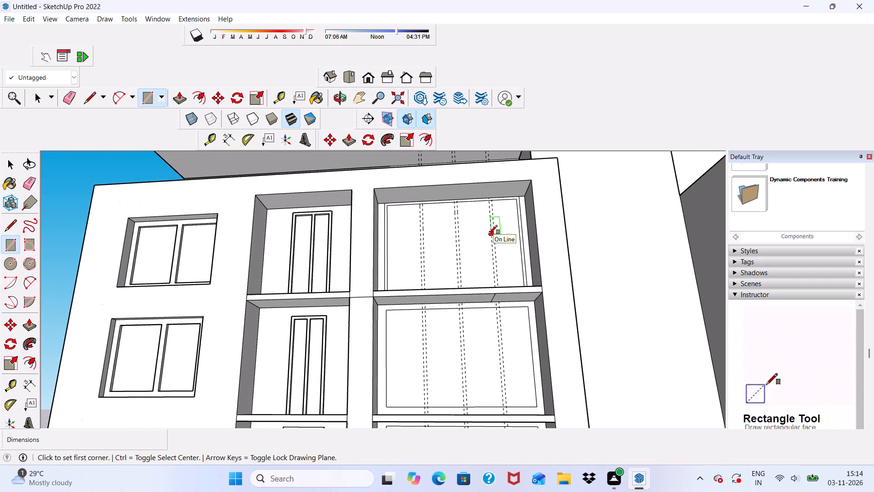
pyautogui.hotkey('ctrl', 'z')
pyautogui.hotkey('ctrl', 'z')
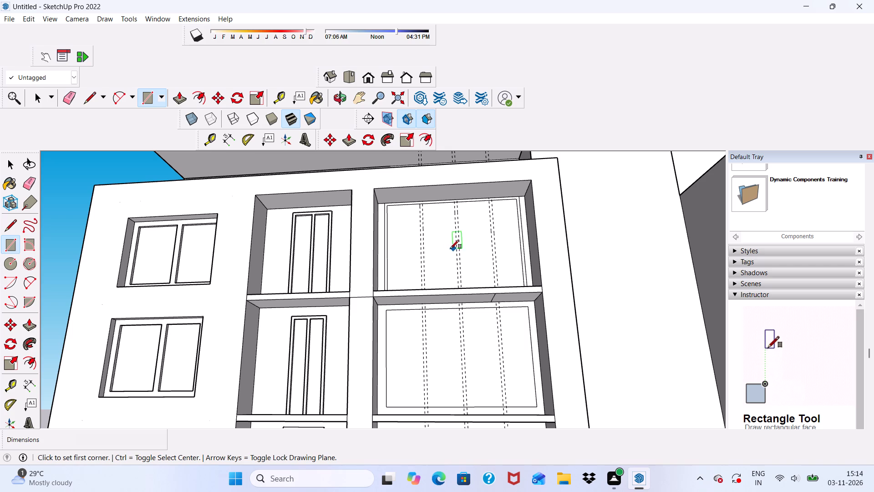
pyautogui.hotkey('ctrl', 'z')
# Draw a full-height rectangle about 12' 4" by 9' 6" on the back wall of the left wing's second wide recess from the top.
pyautogui.scroll(-5, 437, 213)
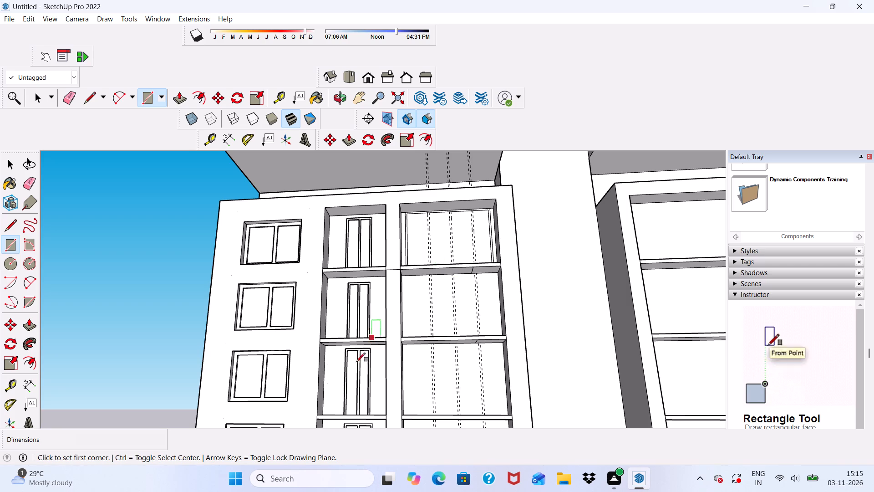
pyautogui.scroll(2, 328, 308)
pyautogui.scroll(6, 452, 243)
pyautogui.scroll(3, 397, 286)
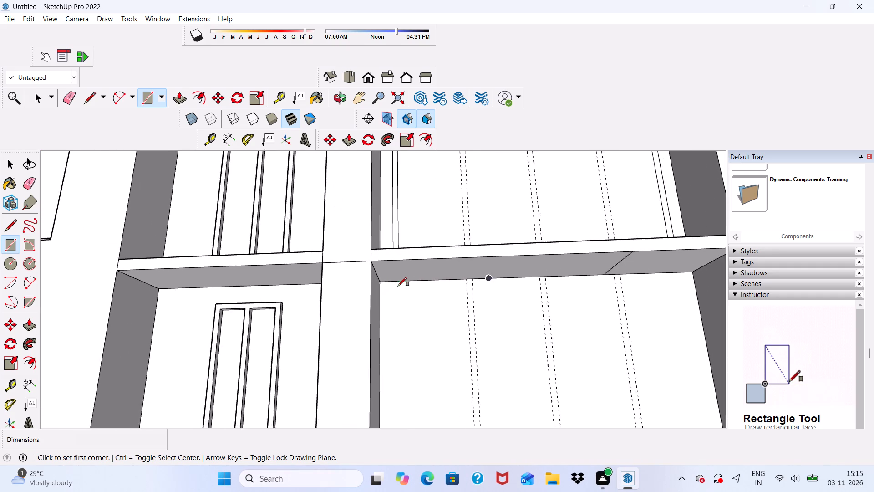
pyautogui.scroll(2, 398, 286)
pyautogui.click(395, 280)
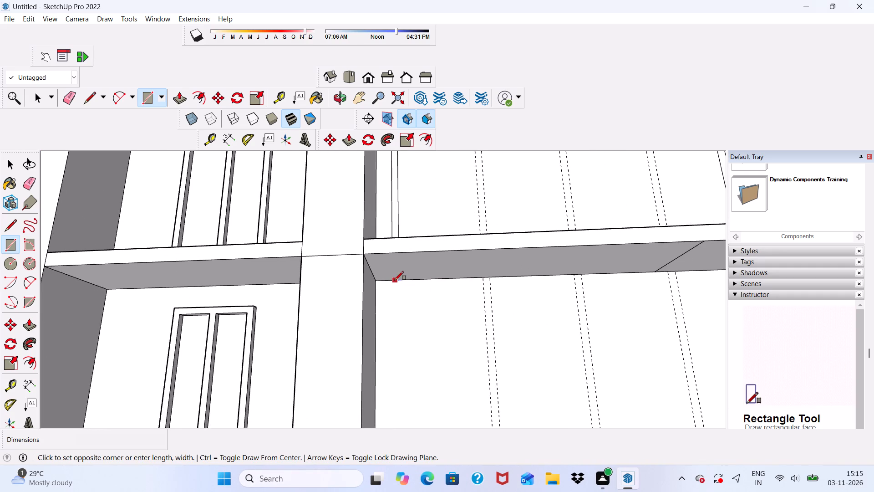
pyautogui.scroll(-5, 397, 283)
pyautogui.scroll(-5, 527, 246)
pyautogui.scroll(7, 591, 307)
pyautogui.scroll(-1, 572, 321)
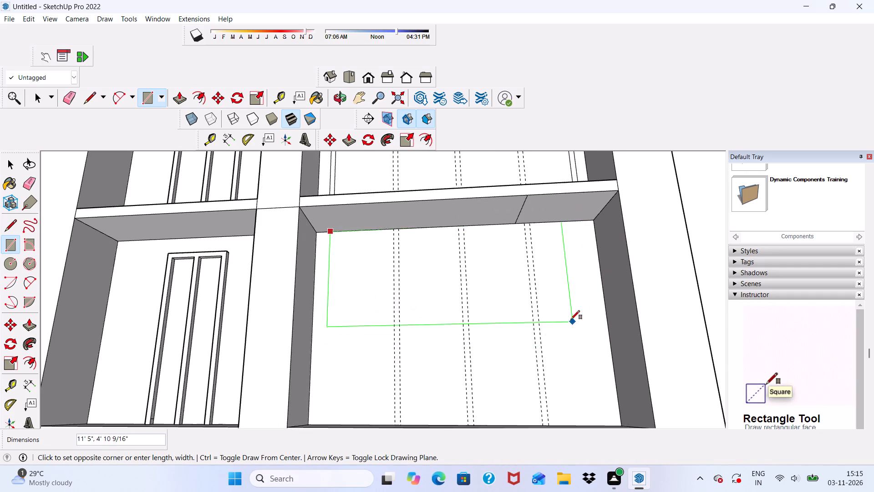
pyautogui.scroll(-2, 571, 319)
pyautogui.moveTo(570, 319); pyautogui.dragTo(584, 392, button='middle')
pyautogui.scroll(6, 578, 411)
pyautogui.scroll(-5, 573, 400)
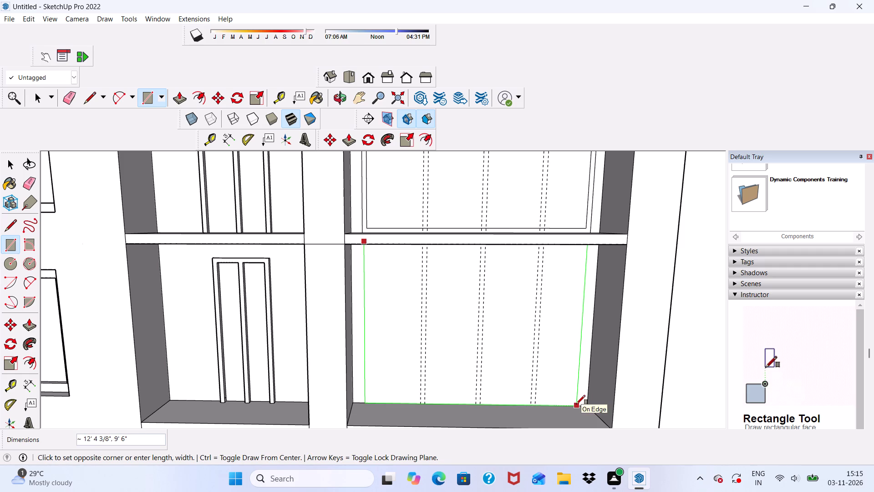
pyautogui.click(574, 405)
# Draw a full-height rectangle about 12' 1" by 9' 6" on the back wall of the left wing's third wide recess from the top.
pyautogui.scroll(-5, 538, 282)
pyautogui.moveTo(508, 330); pyautogui.dragTo(481, 201, button='middle')
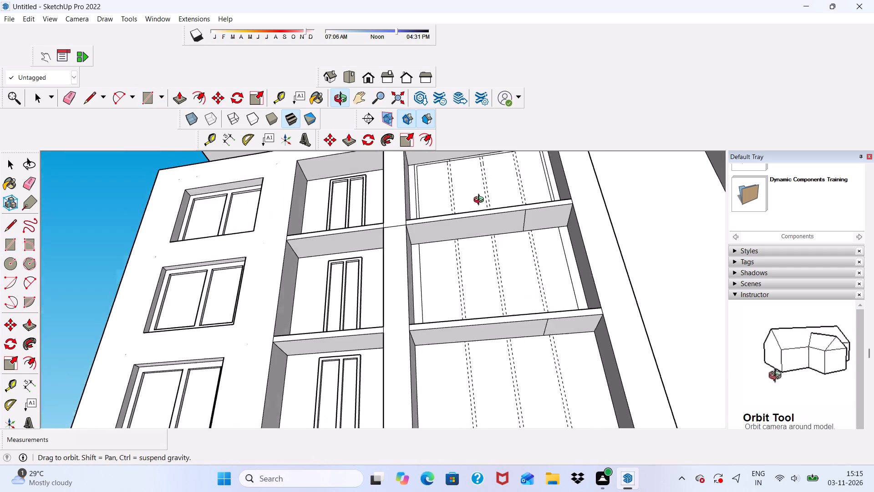
pyautogui.moveTo(481, 201); pyautogui.dragTo(483, 191, button='middle')
pyautogui.click(428, 336)
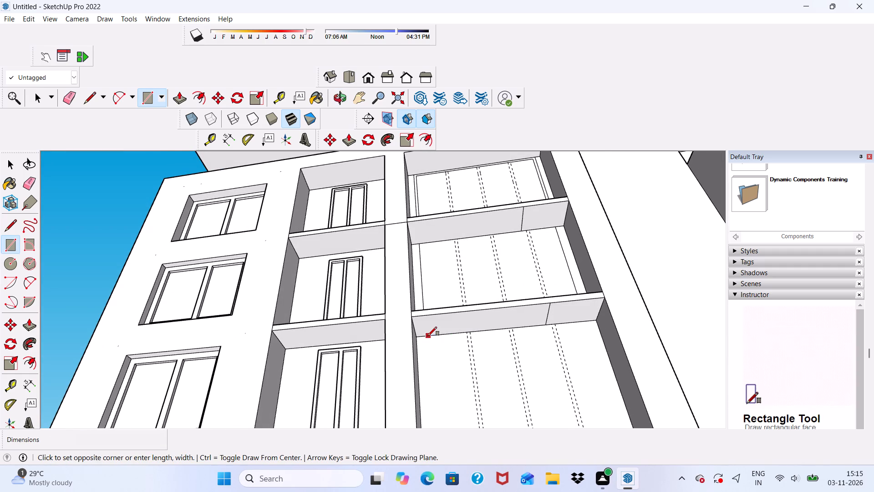
pyautogui.scroll(-4, 436, 344)
pyautogui.scroll(-3, 510, 285)
pyautogui.moveTo(523, 352); pyautogui.dragTo(546, 408, button='middle')
pyautogui.scroll(6, 546, 408)
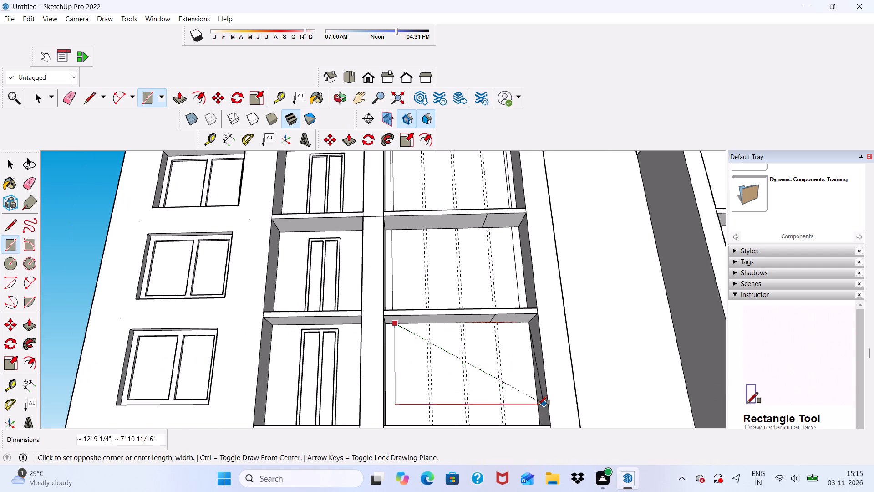
pyautogui.scroll(-3, 536, 371)
pyautogui.scroll(6, 529, 389)
pyautogui.scroll(-5, 525, 374)
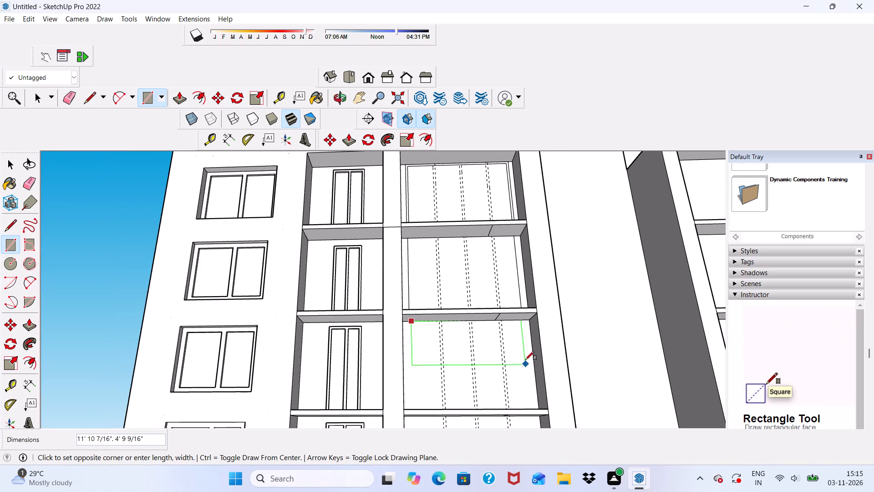
pyautogui.moveTo(525, 357); pyautogui.dragTo(511, 416, button='middle')
pyautogui.scroll(6, 514, 415)
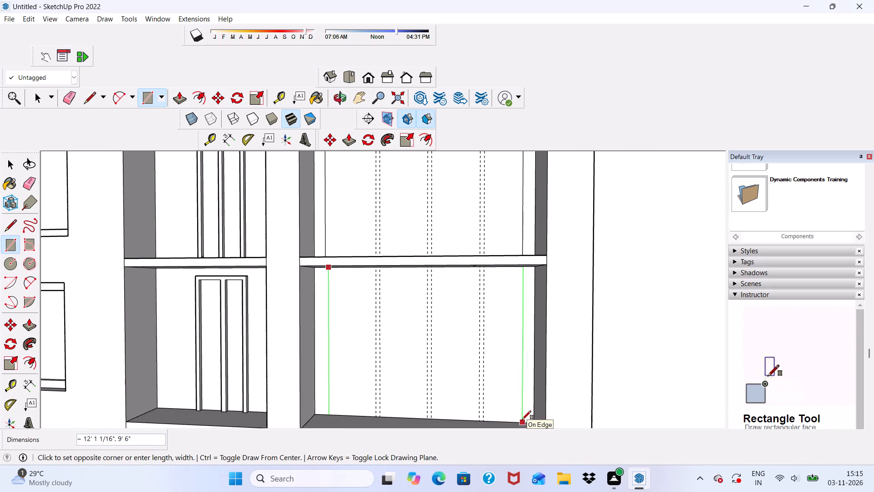
pyautogui.click(522, 420)
# Draw a full-height rectangle about 12' 1" by 9' 6" on the back wall of the left wing's bottom wide recess.
pyautogui.scroll(-8, 489, 318)
pyautogui.moveTo(458, 390); pyautogui.dragTo(459, 340, button='middle')
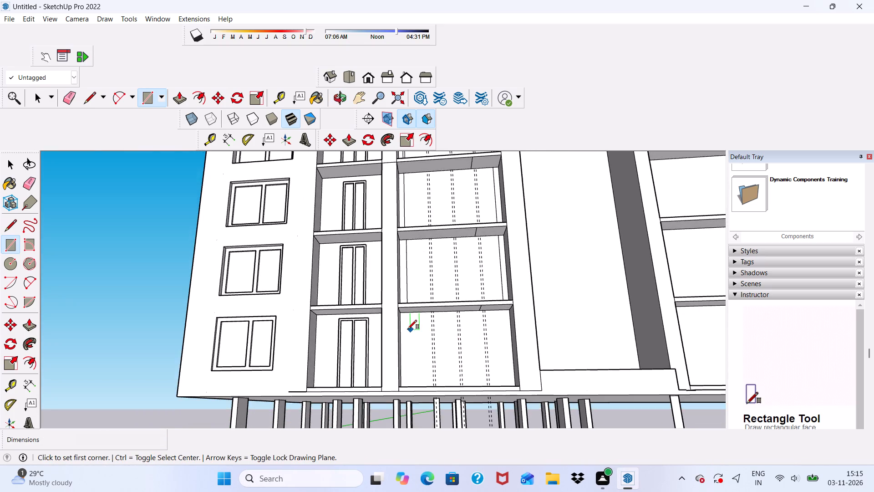
pyautogui.scroll(5, 405, 328)
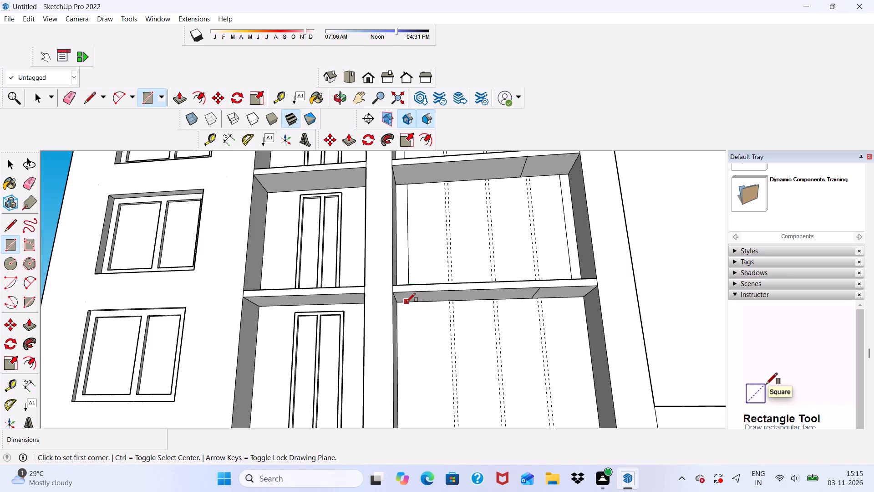
pyautogui.click(409, 302)
pyautogui.scroll(-5, 469, 332)
pyautogui.scroll(-2, 524, 340)
pyautogui.moveTo(524, 340); pyautogui.dragTo(524, 373, button='middle')
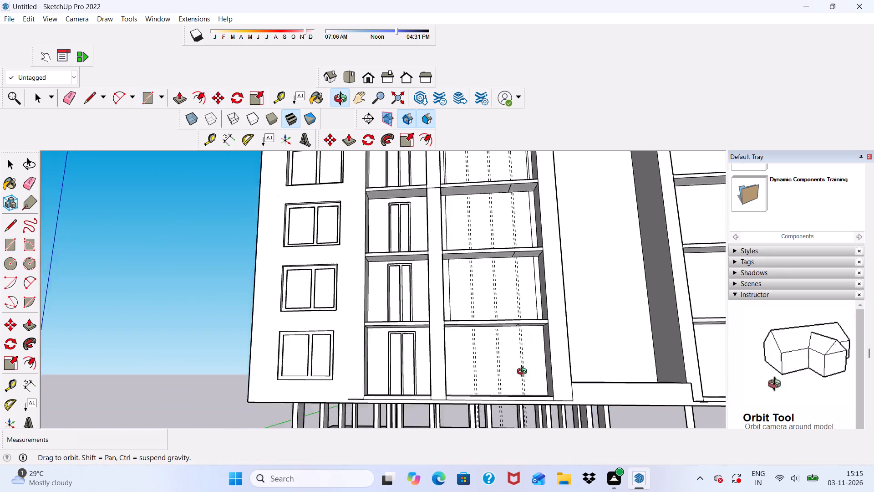
pyautogui.moveTo(524, 373); pyautogui.dragTo(524, 418, button='middle')
pyautogui.scroll(8, 524, 418)
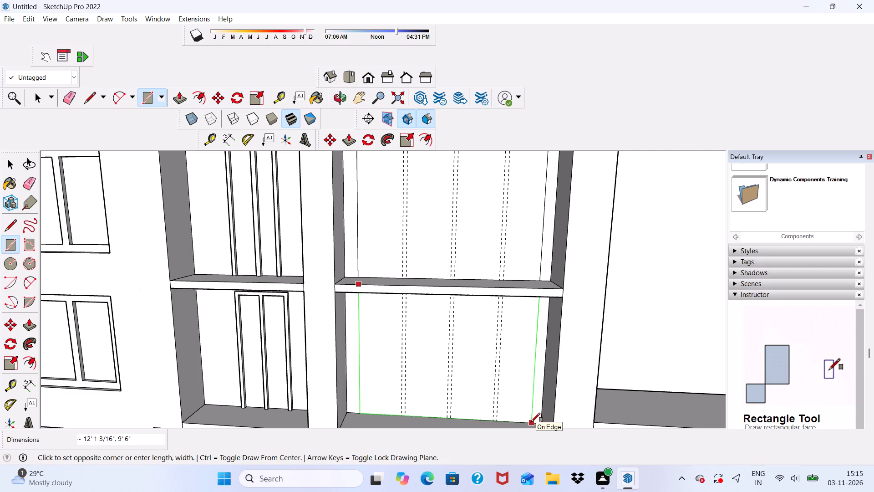
pyautogui.click(531, 422)
# Offset the back-wall rectangle in the left wing's third wide recess from the top inward by 3".
pyautogui.scroll(-4, 463, 406)
pyautogui.moveTo(437, 415); pyautogui.dragTo(457, 332, button='middle')
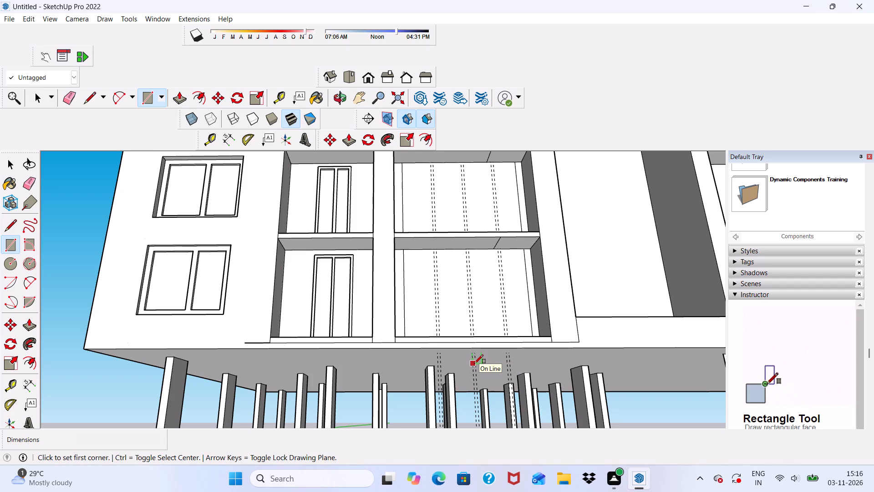
pyautogui.scroll(-5, 452, 365)
pyautogui.scroll(6, 466, 227)
pyautogui.scroll(-5, 462, 220)
pyautogui.moveTo(470, 259); pyautogui.dragTo(466, 289, button='middle')
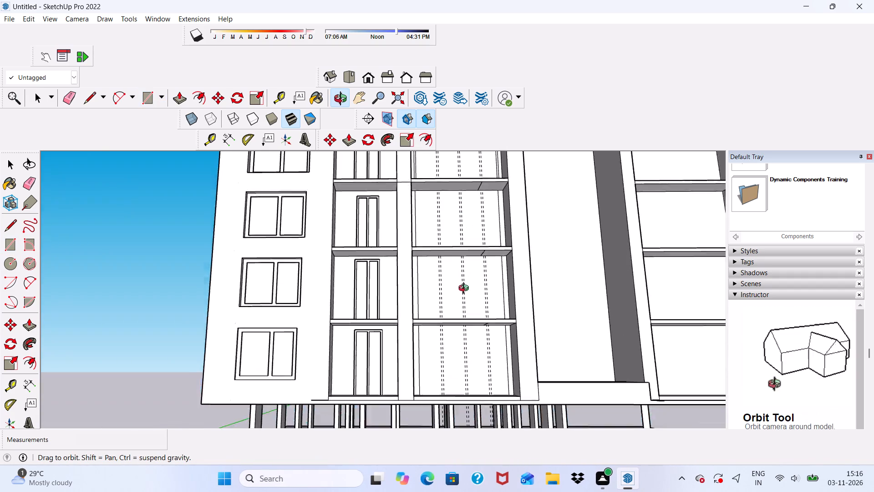
pyautogui.moveTo(466, 289); pyautogui.dragTo(470, 304, button='middle')
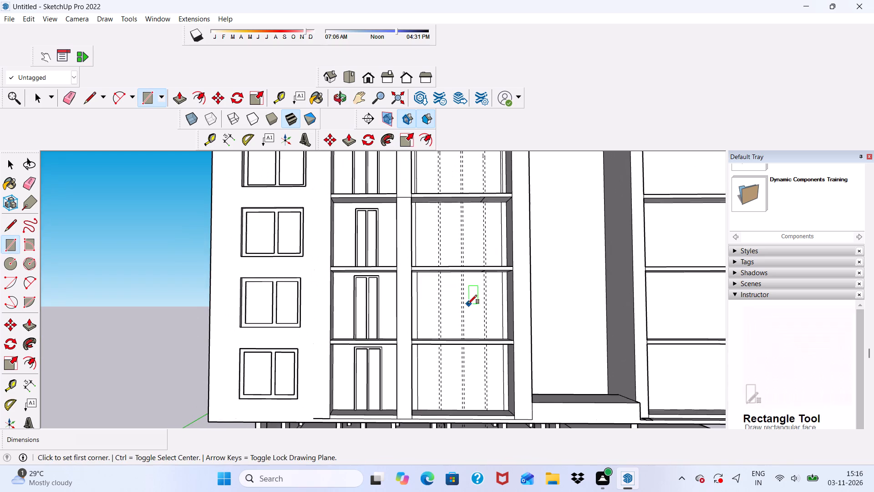
pyautogui.press('space')
pyautogui.scroll(4, 418, 301)
pyautogui.click(430, 298)
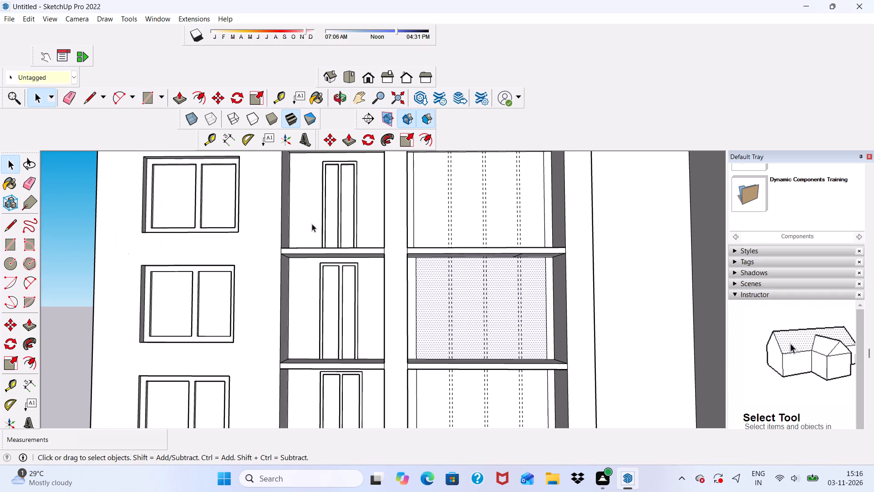
pyautogui.click(184, 92)
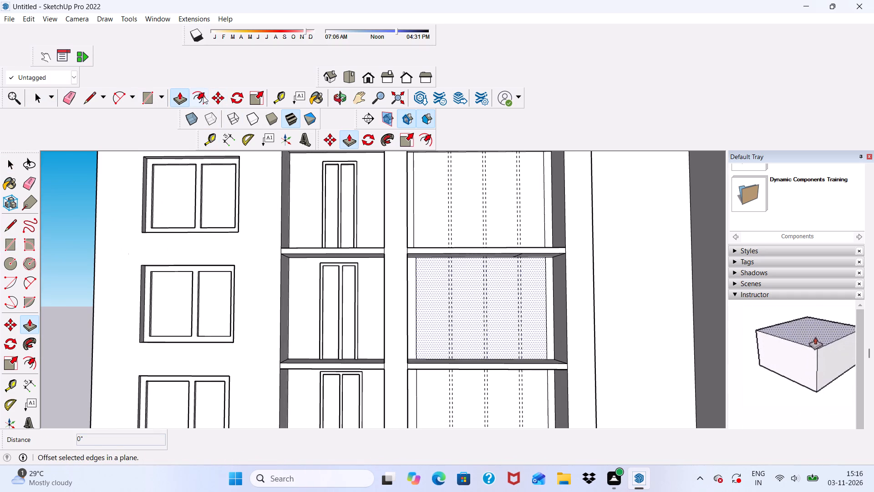
pyautogui.click(203, 96)
pyautogui.scroll(3, 566, 272)
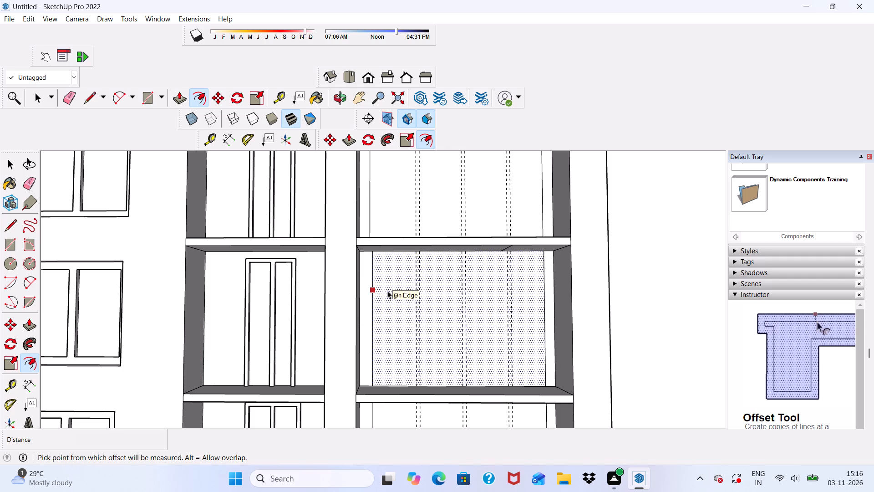
pyautogui.click(387, 291)
pyautogui.press('3')
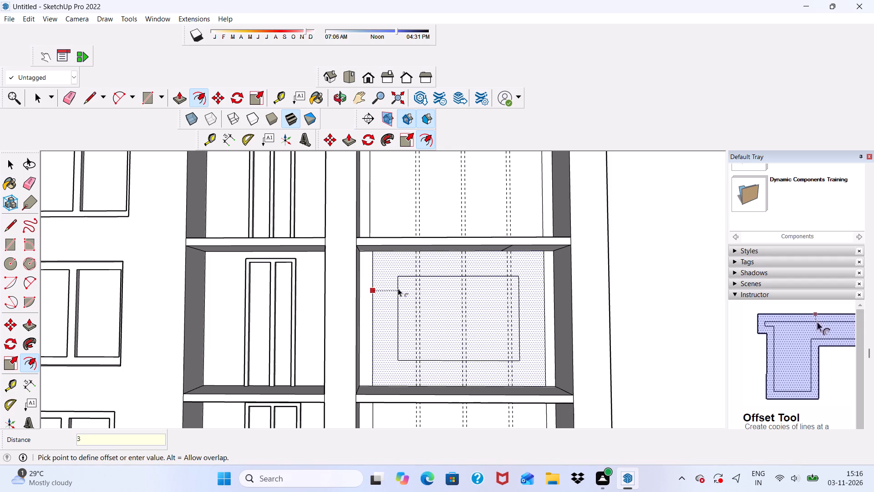
pyautogui.hotkey('shift', '"')
pyautogui.press('Return')
pyautogui.scroll(-5, 417, 273)
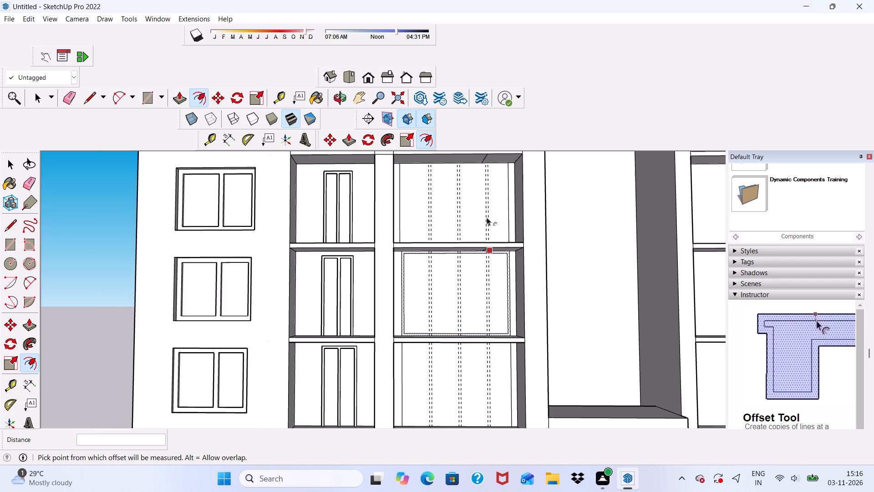
# Offset the back-wall rectangle in the left wing's bottom wide recess inward by 3".
pyautogui.press('space')
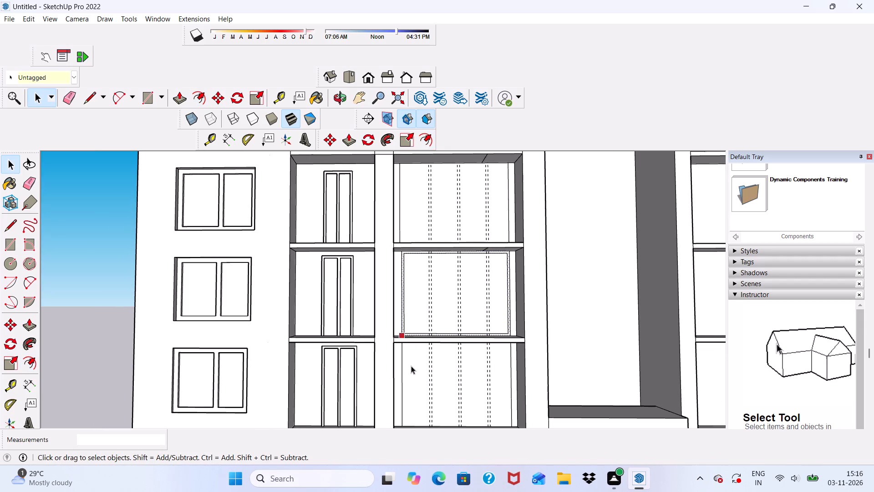
pyautogui.click(411, 366)
pyautogui.click(198, 102)
pyautogui.scroll(4, 361, 418)
pyautogui.click(420, 364)
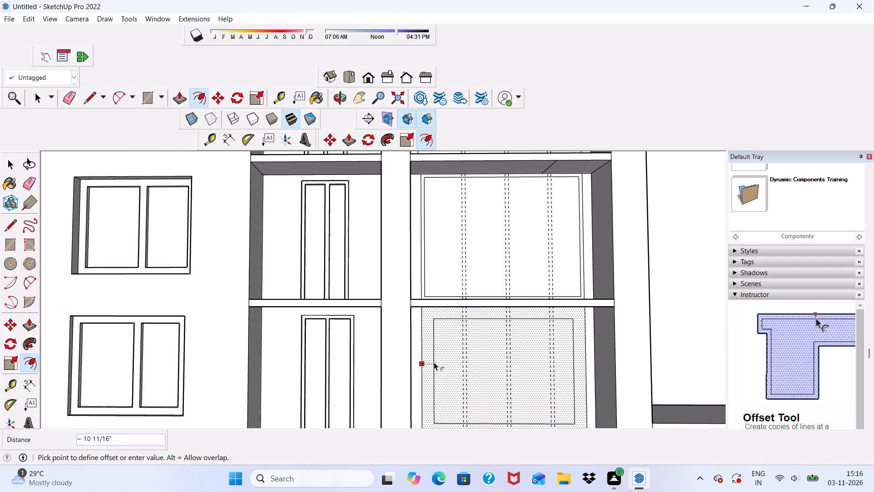
pyautogui.press('3')
pyautogui.press('Return')
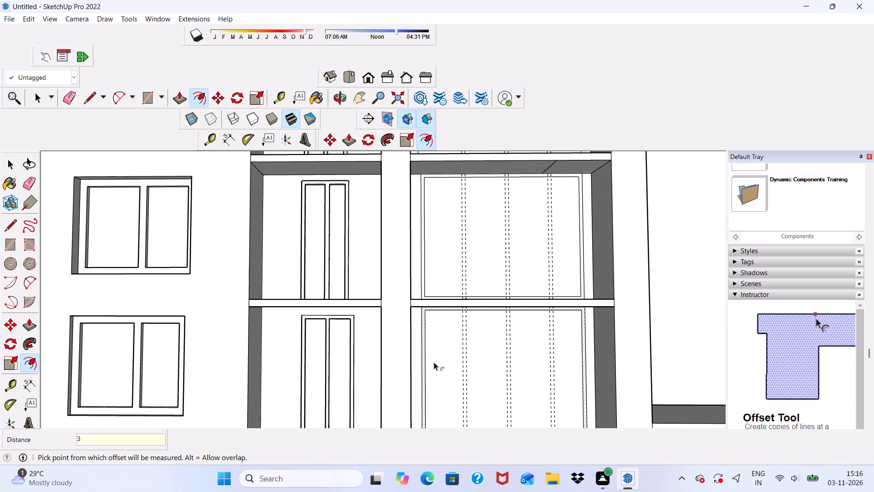
pyautogui.scroll(1, 442, 361)
pyautogui.scroll(-8, 451, 362)
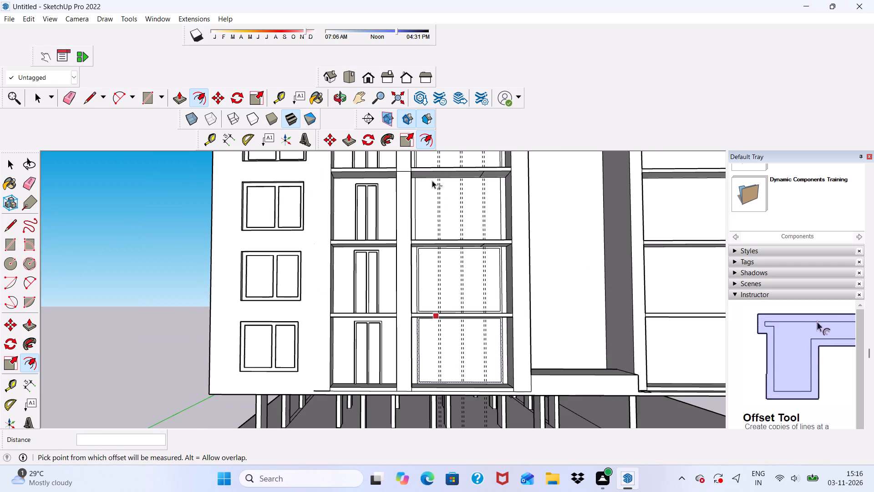
# Offset the back-wall rectangle in the left wing's second wide recess from the top inward by 3".
pyautogui.scroll(5, 430, 176)
pyautogui.press('space')
pyautogui.click(429, 215)
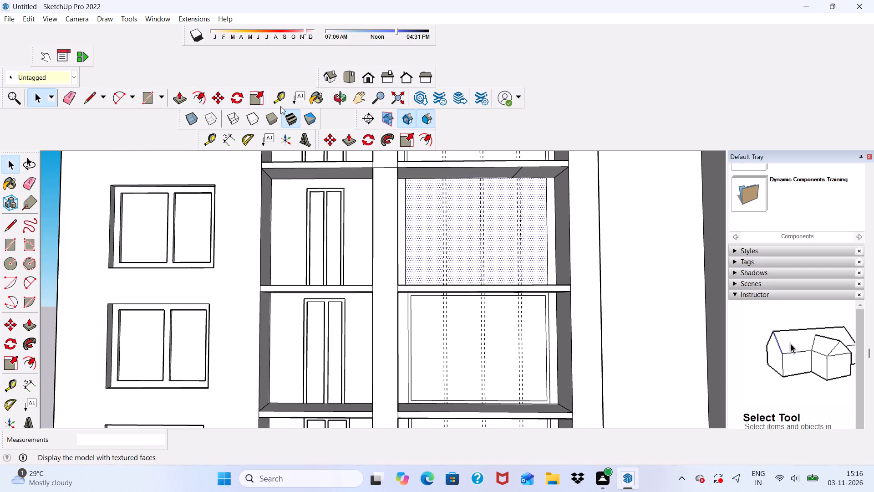
pyautogui.click(196, 97)
pyautogui.scroll(1, 396, 225)
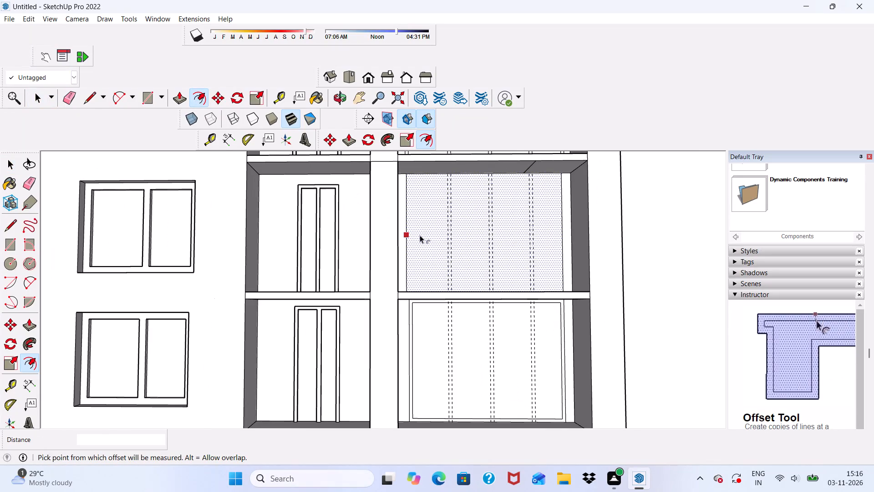
pyautogui.click(420, 235)
pyautogui.hotkey('ctrl', 'z')
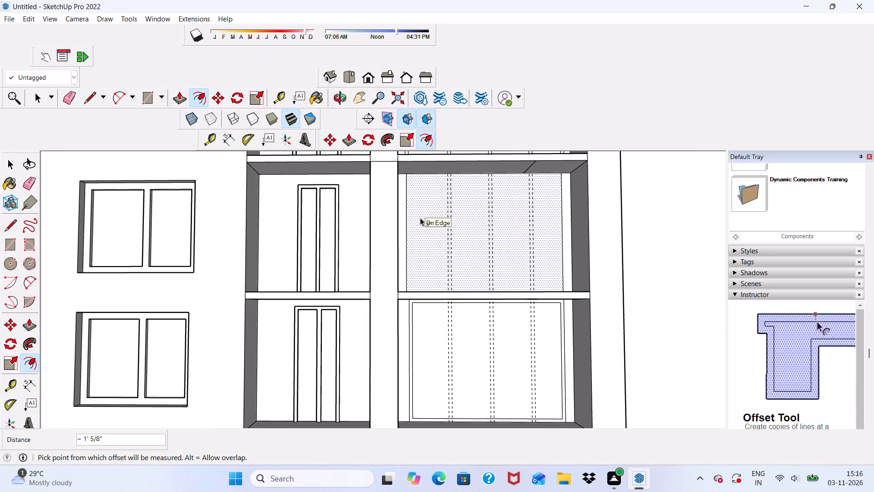
pyautogui.click(412, 224)
pyautogui.hotkey('ctrl', 'z')
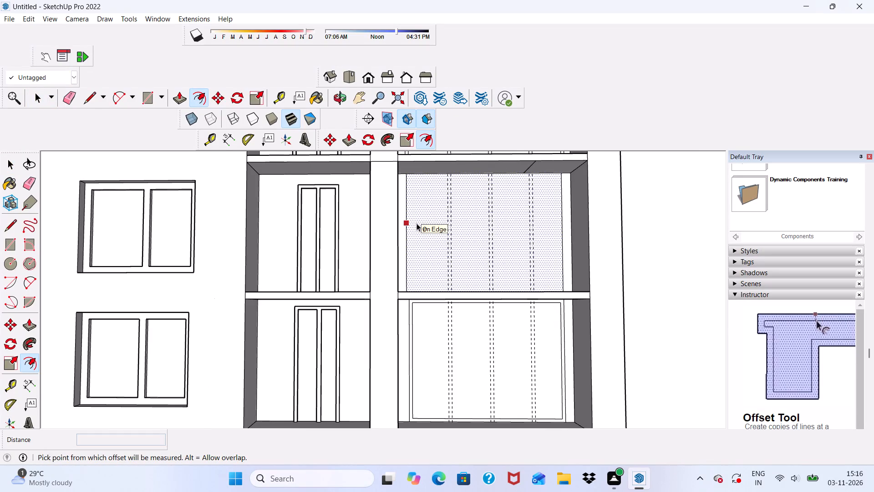
pyautogui.click(417, 223)
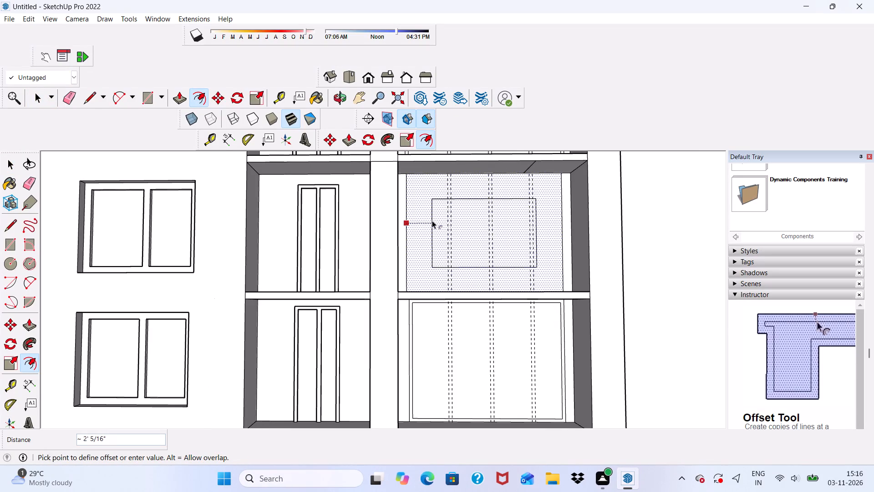
pyautogui.press('3')
pyautogui.hotkey('shift', '"')
pyautogui.press('Return')
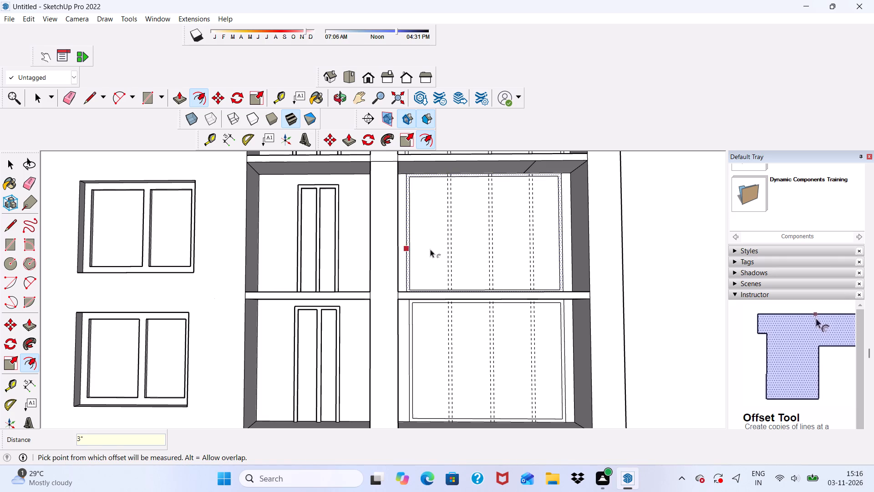
pyautogui.scroll(-6, 407, 186)
pyautogui.scroll(1, 412, 301)
pyautogui.scroll(-5, 422, 280)
pyautogui.scroll(6, 435, 178)
pyautogui.press('space')
# Draw a 39' vertical line along the first mullion's left guide, from the top recess's inner frame to the bottom recess's inner frame.
pyautogui.scroll(-11, 427, 212)
pyautogui.moveTo(449, 241); pyautogui.dragTo(450, 246, button='middle')
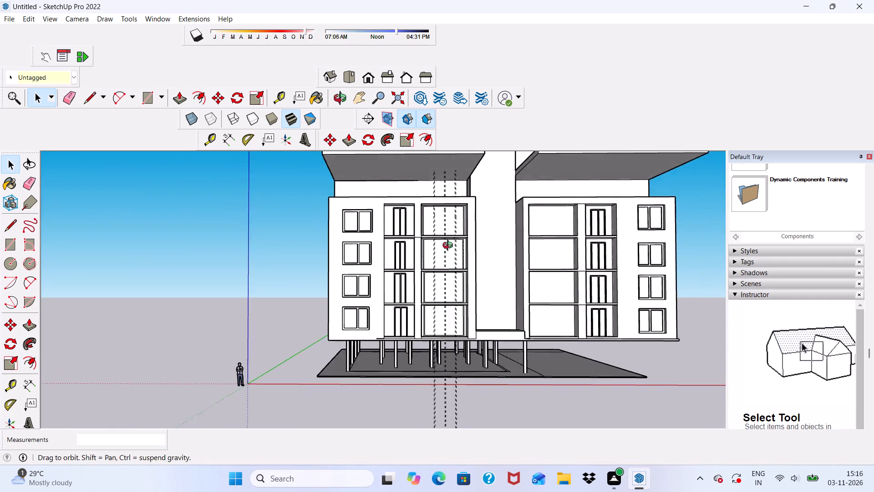
pyautogui.moveTo(450, 246); pyautogui.dragTo(457, 291, button='middle')
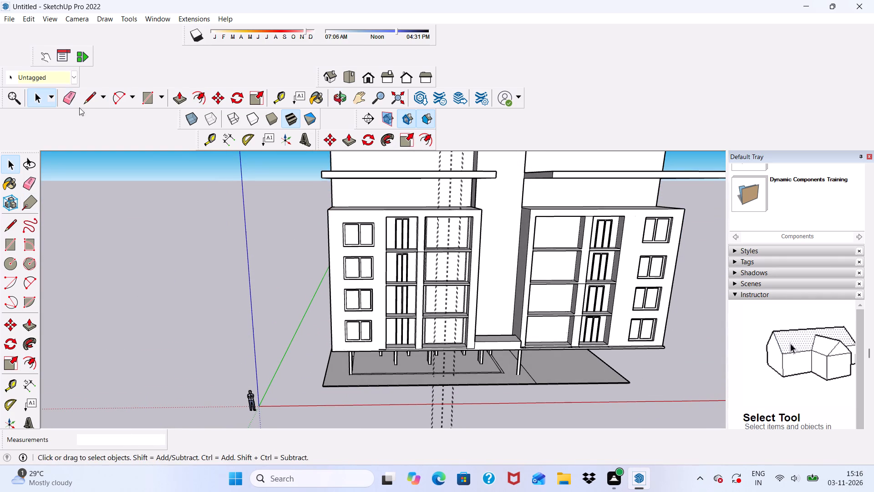
pyautogui.click(84, 96)
pyautogui.moveTo(356, 248); pyautogui.dragTo(354, 185, button='middle')
pyautogui.scroll(5, 428, 200)
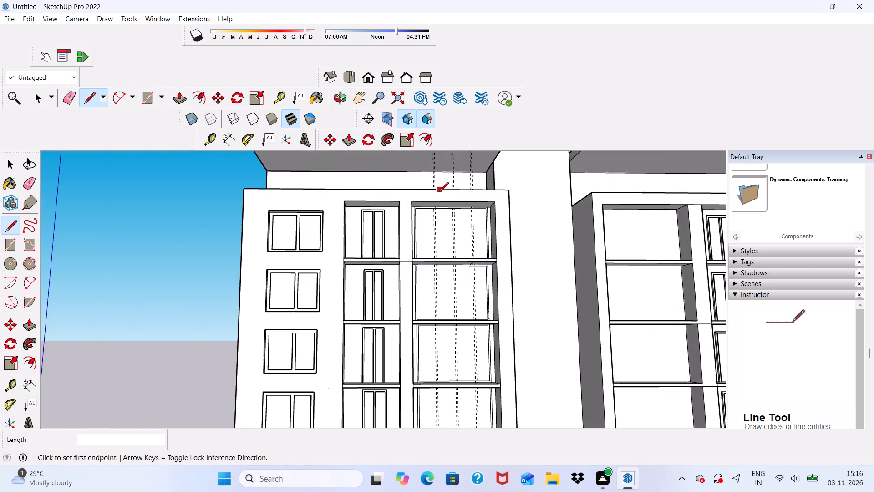
pyautogui.scroll(1, 439, 192)
pyautogui.scroll(6, 411, 241)
pyautogui.scroll(5, 486, 181)
pyautogui.scroll(6, 421, 201)
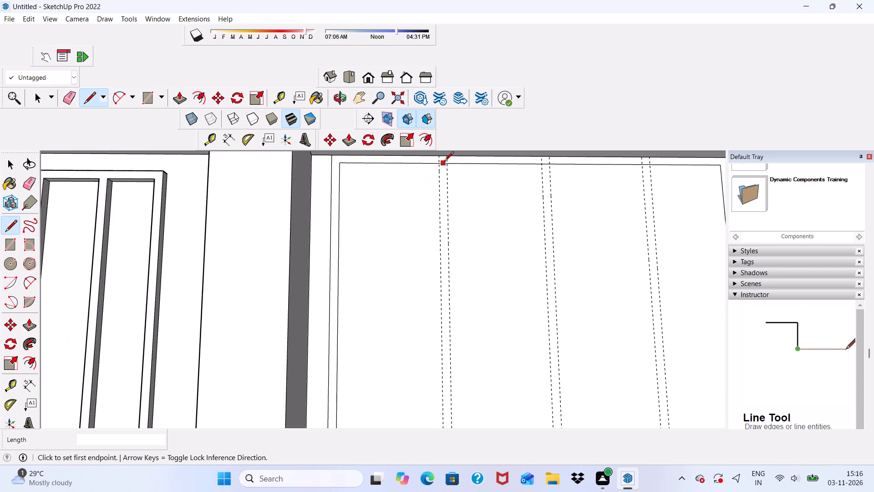
pyautogui.click(437, 163)
pyautogui.scroll(-15, 438, 187)
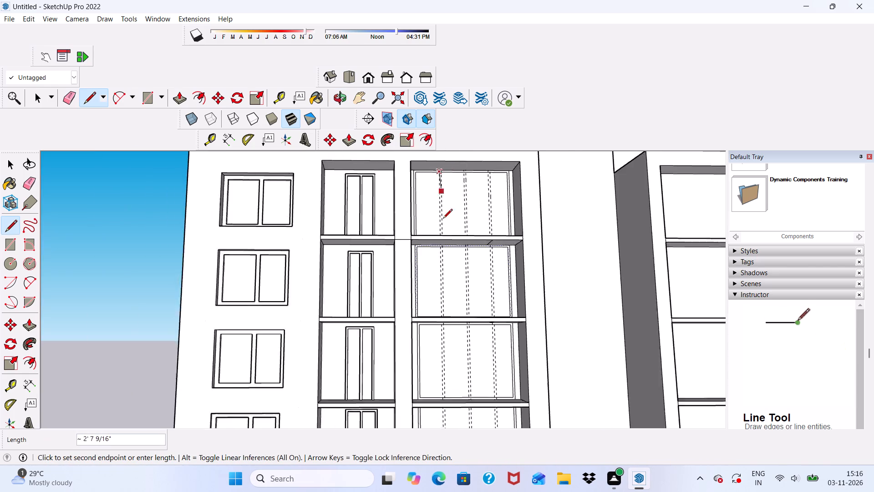
pyautogui.scroll(-2, 443, 219)
pyautogui.scroll(-5, 418, 153)
pyautogui.scroll(7, 462, 317)
pyautogui.scroll(2, 403, 390)
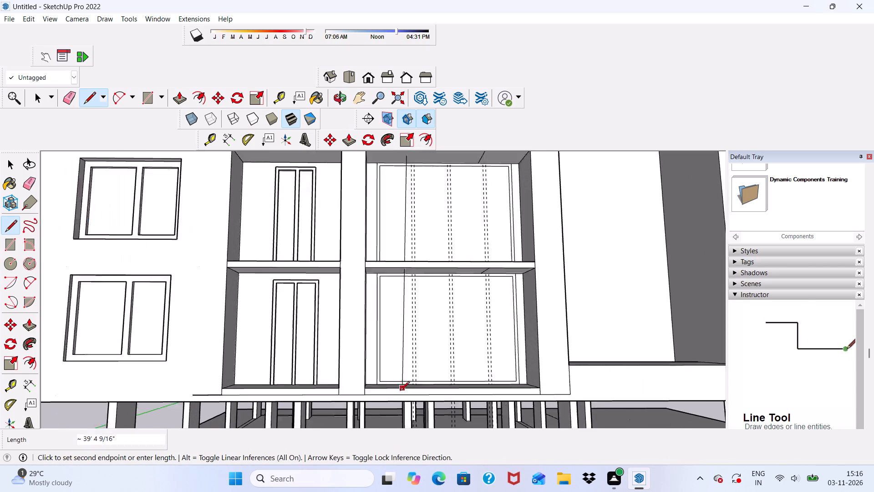
pyautogui.scroll(16, 400, 391)
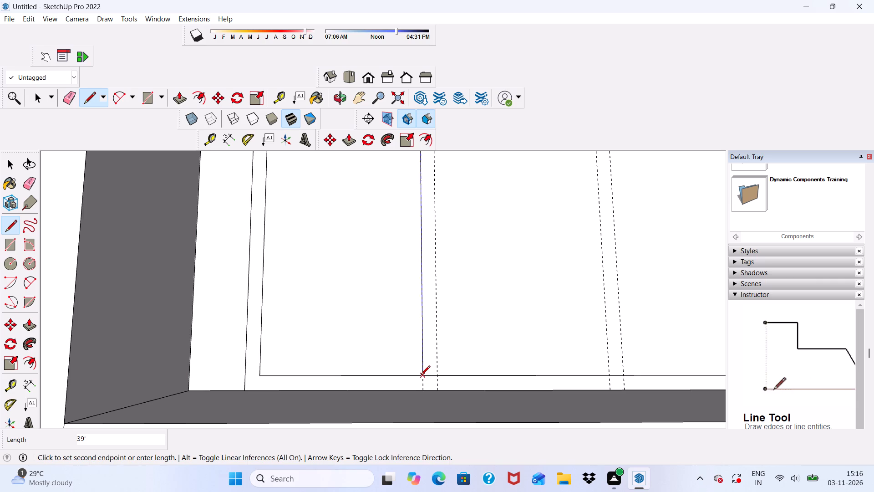
pyautogui.click(421, 376)
# Draw a 39' vertical line along the first mullion's right guide, from the bottom recess's inner frame up to the top recess's inner frame.
pyautogui.click(439, 376)
pyautogui.scroll(-4, 446, 360)
pyautogui.scroll(-5, 448, 318)
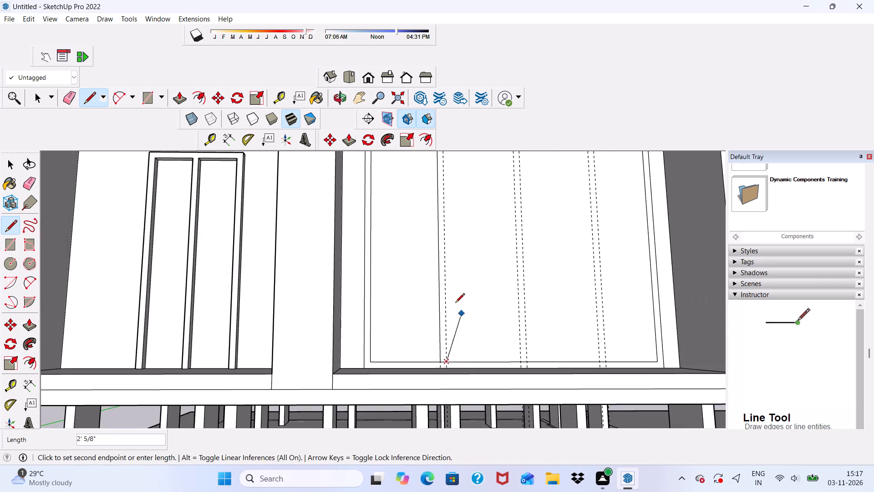
pyautogui.scroll(-12, 436, 399)
pyautogui.scroll(-9, 442, 321)
pyautogui.scroll(7, 467, 255)
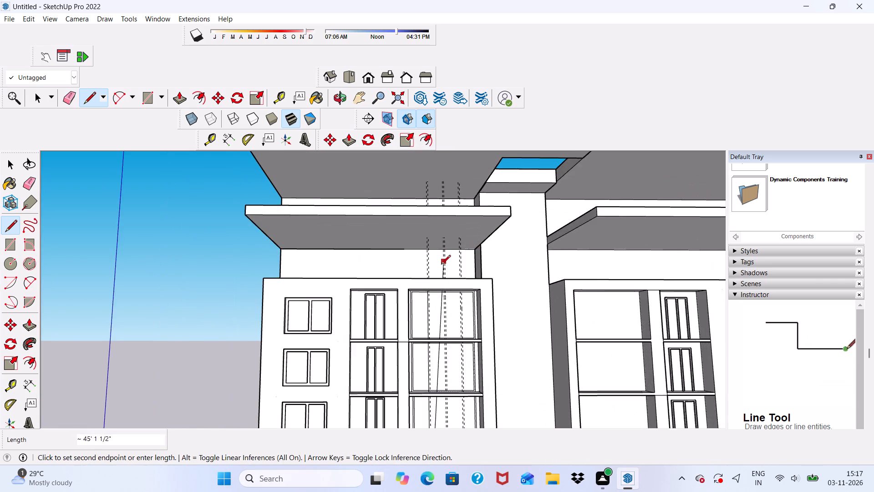
pyautogui.scroll(6, 432, 310)
pyautogui.scroll(15, 437, 286)
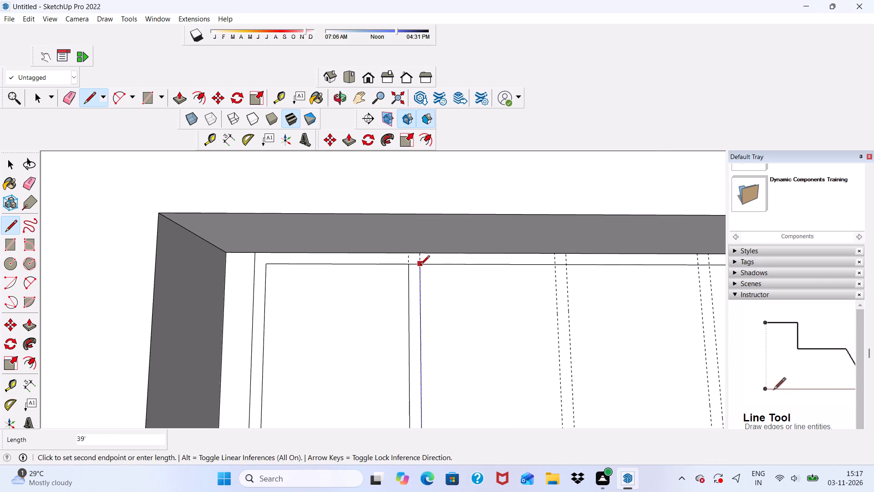
pyautogui.click(420, 266)
# Draw a 19' 3" vertical line along the middle mullion's left guide, from the top recess's inner frame to the second recess's floor.
pyautogui.scroll(-6, 432, 255)
pyautogui.scroll(4, 498, 265)
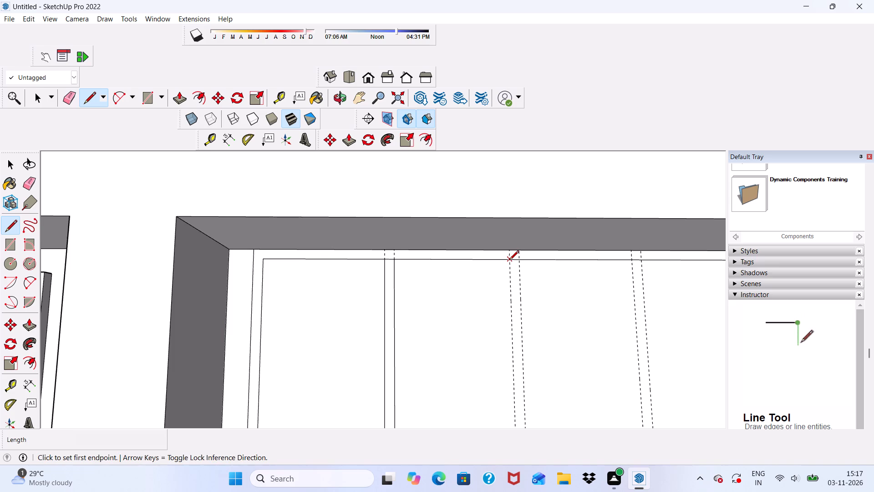
pyautogui.click(509, 261)
pyautogui.scroll(-20, 479, 202)
pyautogui.scroll(-4, 479, 202)
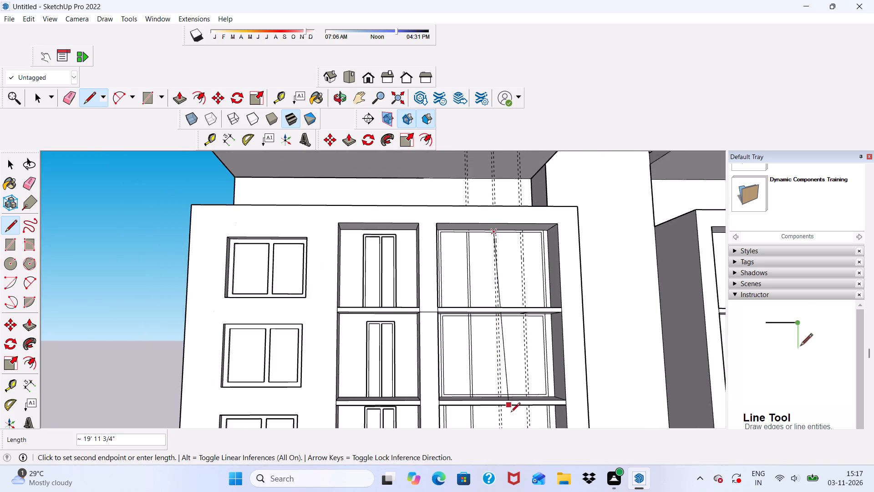
pyautogui.scroll(12, 511, 414)
pyautogui.click(493, 381)
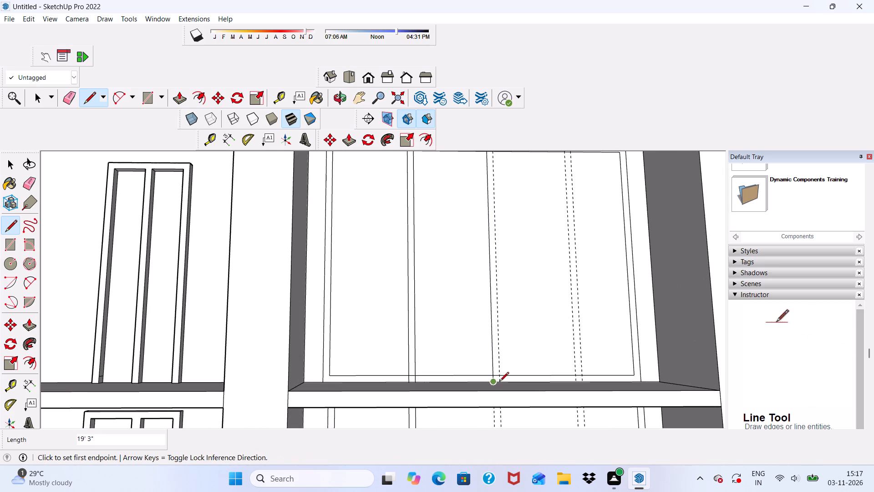
# Draw a 19' 3" vertical line along the middle mullion's right guide, from the second recess's floor up to the top recess's inner frame.
pyautogui.click(500, 380)
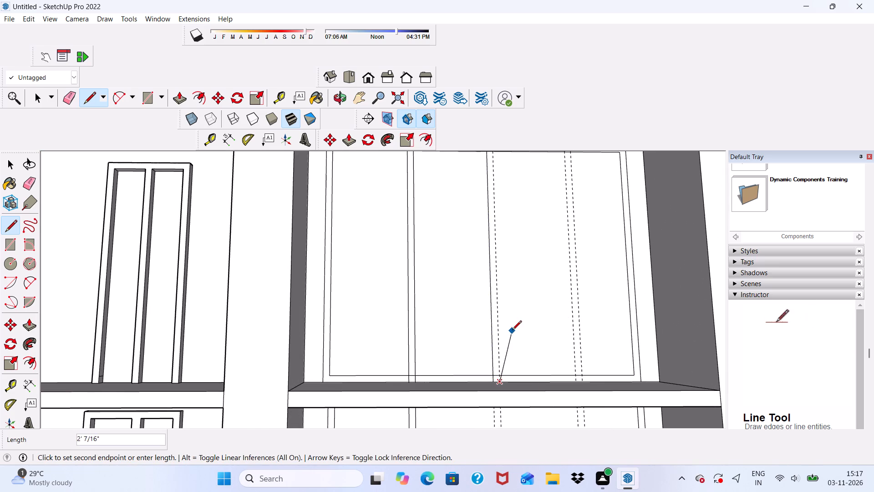
pyautogui.scroll(-14, 514, 344)
pyautogui.scroll(12, 505, 214)
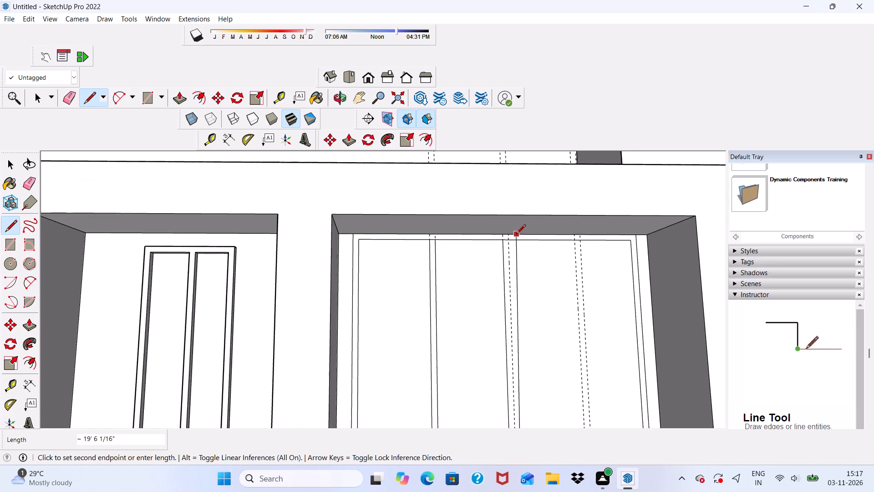
pyautogui.scroll(5, 513, 237)
pyautogui.click(506, 241)
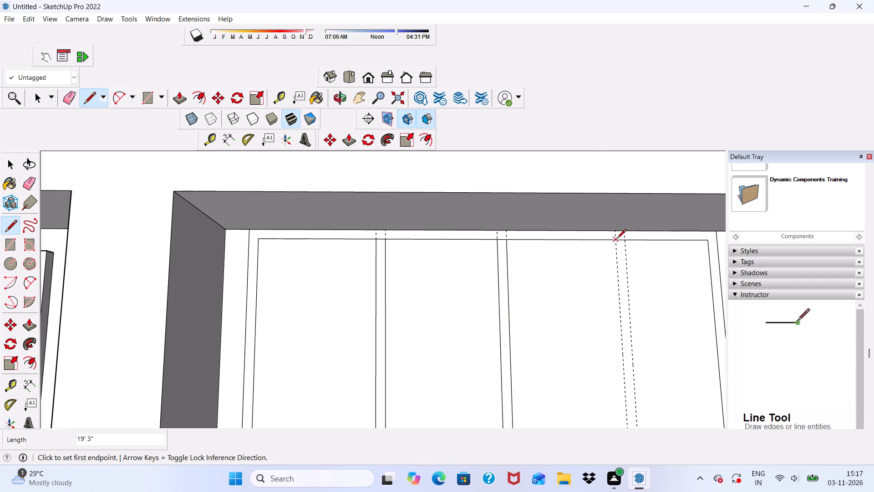
# Draw a 39' 3" vertical line along the third mullion's left guide, from the top recess's inner frame to the bottom recess's floor.
pyautogui.click(617, 239)
pyautogui.scroll(-16, 595, 231)
pyautogui.scroll(-6, 615, 260)
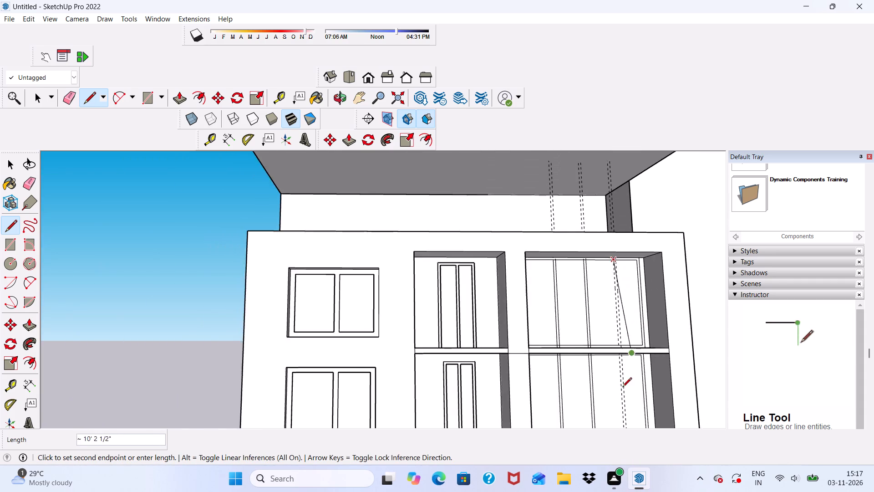
pyautogui.scroll(-2, 622, 388)
pyautogui.scroll(-7, 593, 293)
pyautogui.scroll(-7, 604, 375)
pyautogui.scroll(7, 615, 422)
pyautogui.scroll(-7, 582, 331)
pyautogui.scroll(5, 594, 411)
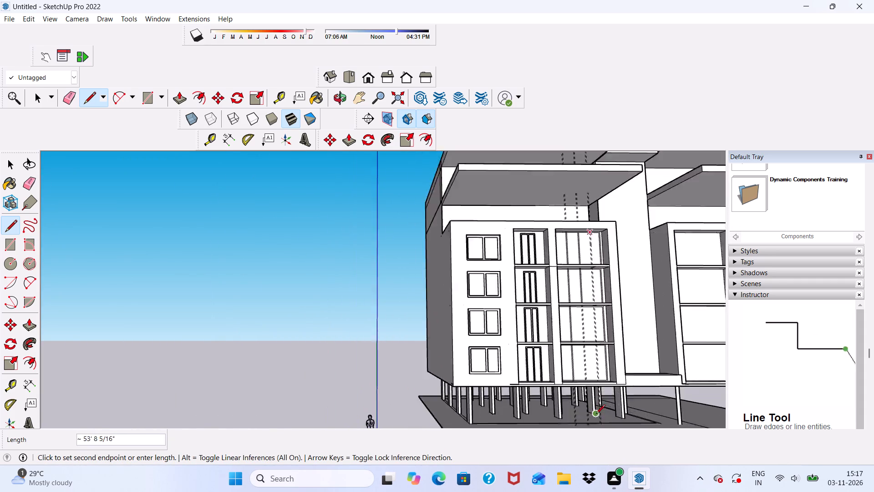
pyautogui.scroll(3, 596, 415)
pyautogui.scroll(12, 595, 343)
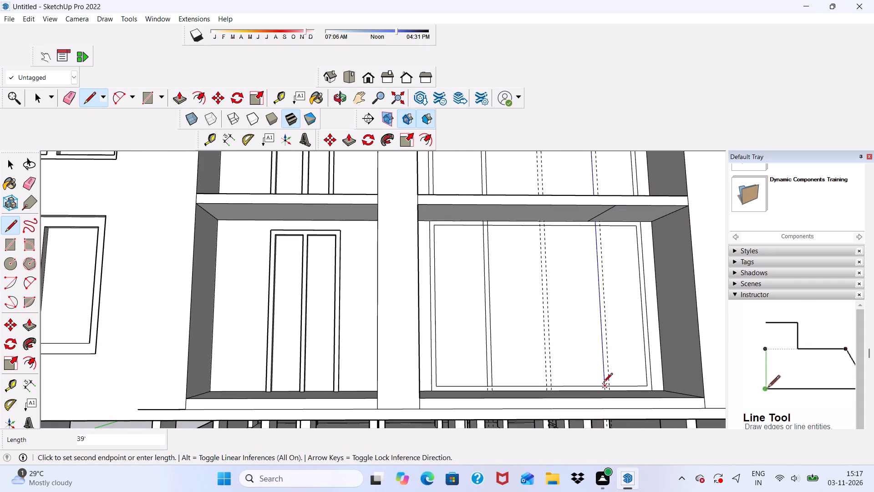
pyautogui.click(606, 393)
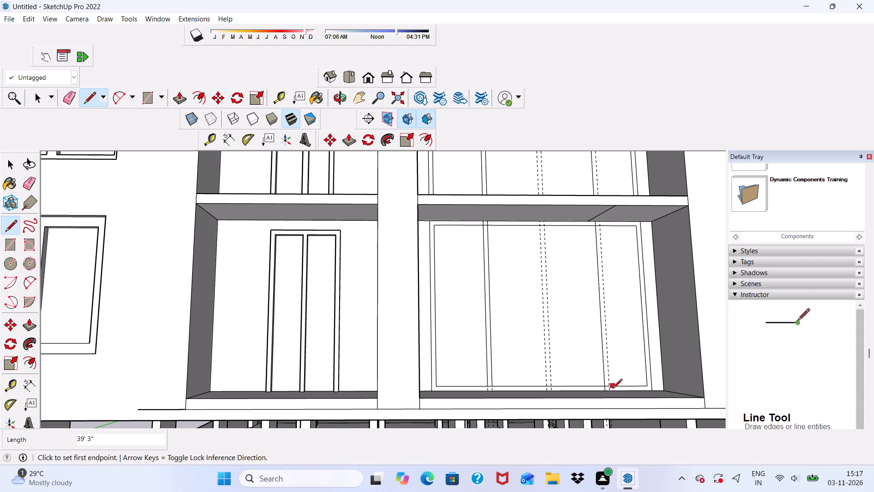
# Draw a vertical line along the third mullion's right guide, from the bottom recess's floor up to the top recess's upper frame.
pyautogui.click(612, 392)
pyautogui.scroll(-5, 606, 319)
pyautogui.scroll(-6, 607, 397)
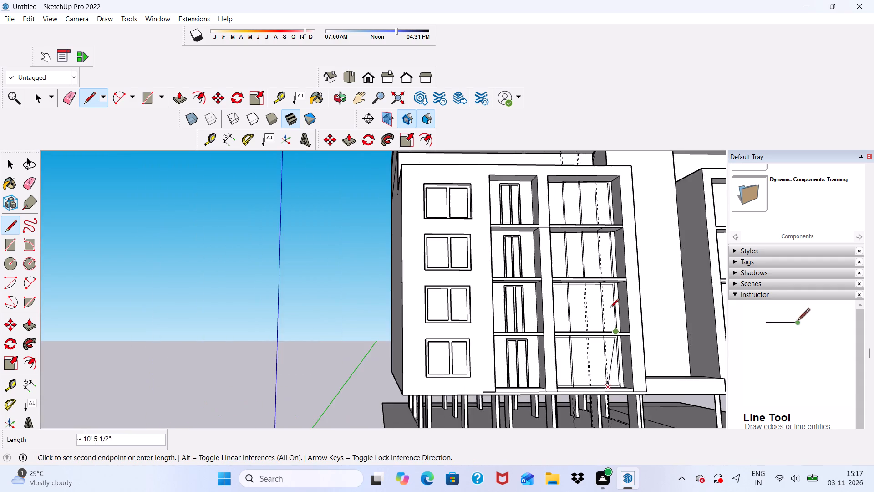
pyautogui.scroll(-4, 610, 308)
pyautogui.scroll(18, 624, 232)
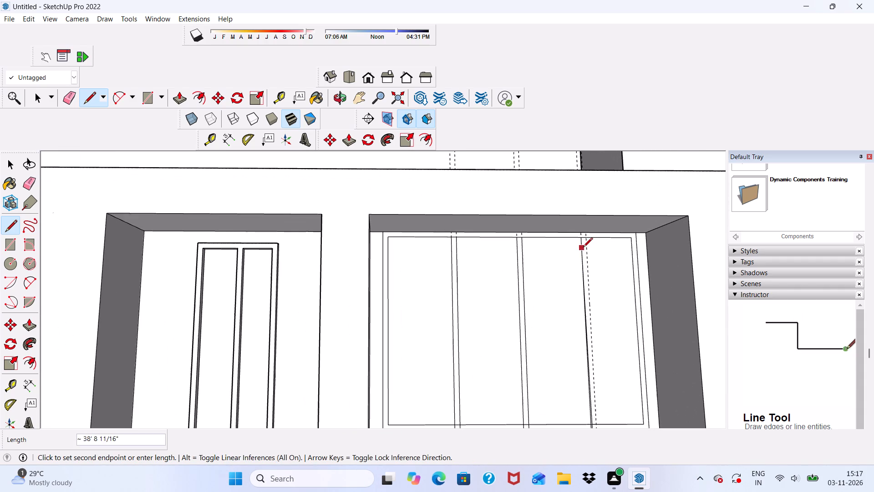
pyautogui.click(589, 235)
# Draw a 19' 6" vertical line along the middle mullion's left guide, from the third recess's ceiling down to the bottom recess's floor.
pyautogui.scroll(-3, 569, 224)
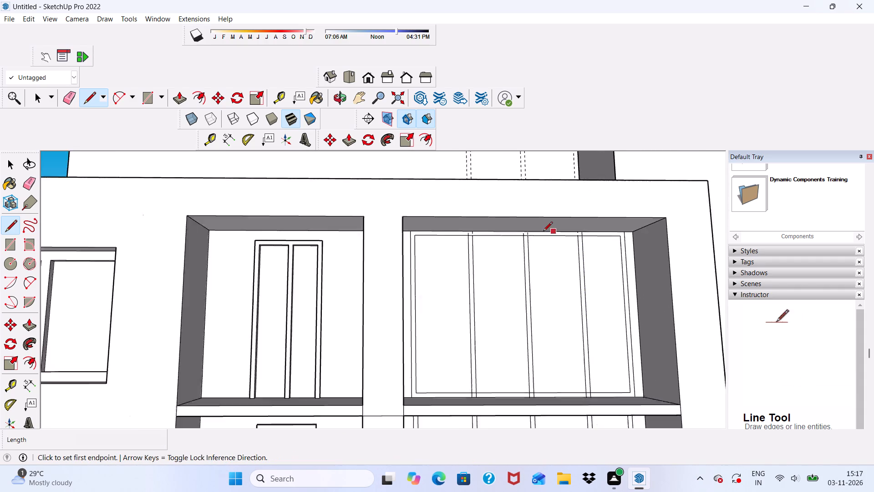
pyautogui.scroll(-3, 543, 232)
pyautogui.scroll(-5, 513, 186)
pyautogui.moveTo(530, 278); pyautogui.dragTo(528, 209, button='middle')
pyautogui.scroll(6, 541, 326)
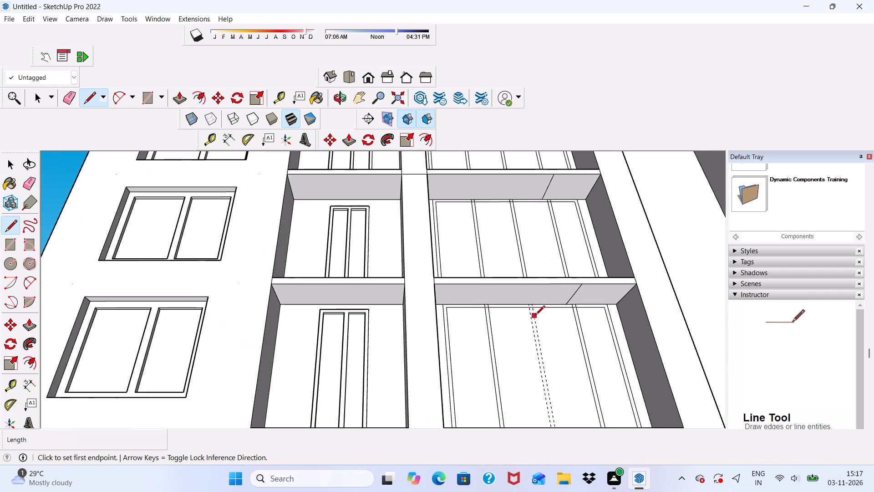
pyautogui.scroll(4, 535, 314)
pyautogui.moveTo(534, 307); pyautogui.dragTo(529, 321, button='middle')
pyautogui.scroll(3, 522, 304)
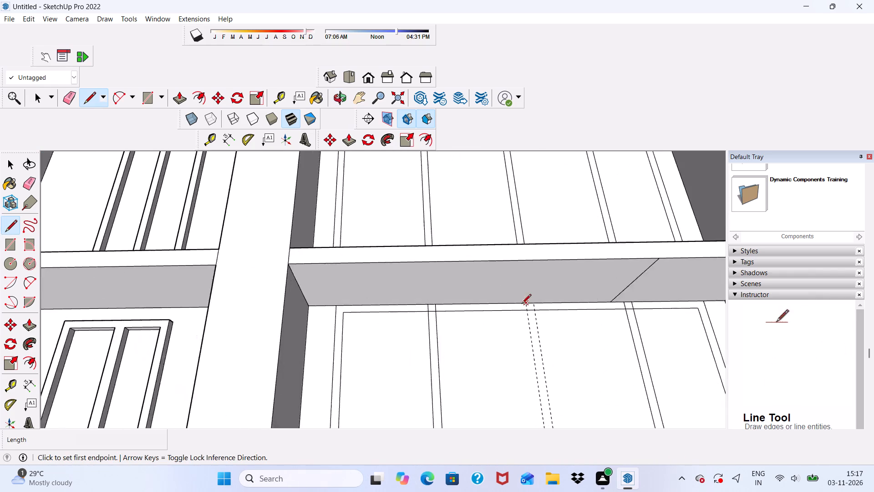
pyautogui.scroll(6, 522, 304)
pyautogui.click(526, 304)
pyautogui.scroll(-6, 547, 371)
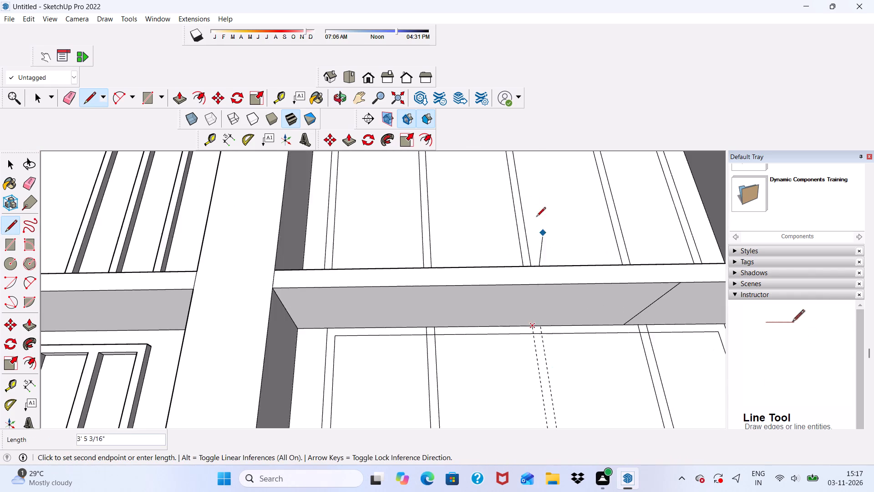
pyautogui.scroll(-10, 536, 217)
pyautogui.scroll(-5, 515, 172)
pyautogui.scroll(-3, 528, 265)
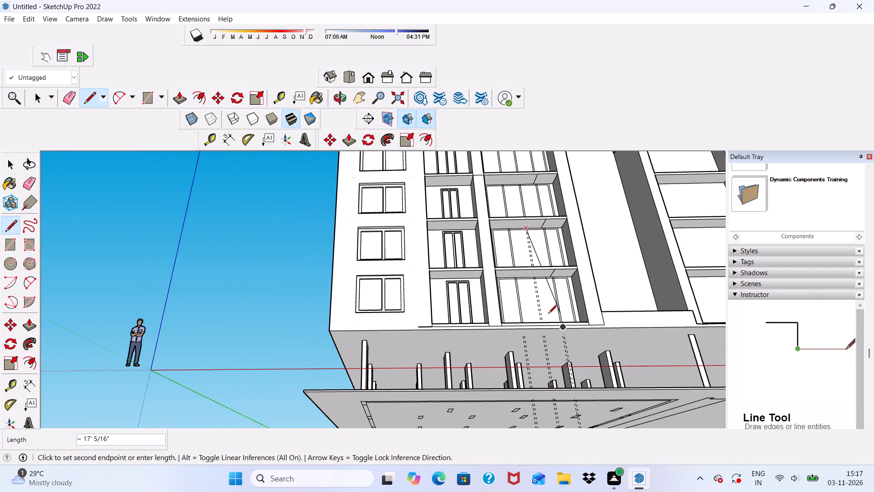
pyautogui.moveTo(548, 315); pyautogui.dragTo(544, 406, button='middle')
pyautogui.scroll(6, 541, 402)
pyautogui.scroll(6, 511, 337)
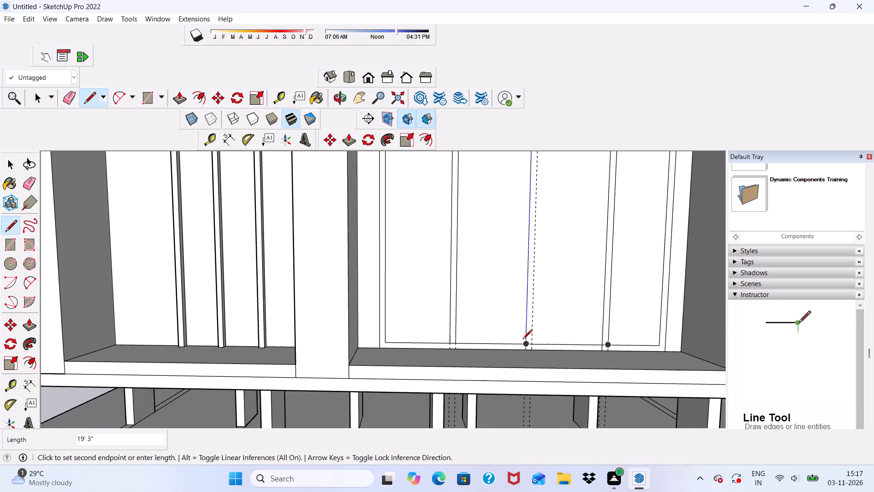
pyautogui.click(525, 350)
# Draw a 19' 6" vertical line along the middle mullion's right guide, from the bottom recess's floor up to the third recess's ceiling.
pyautogui.click(534, 351)
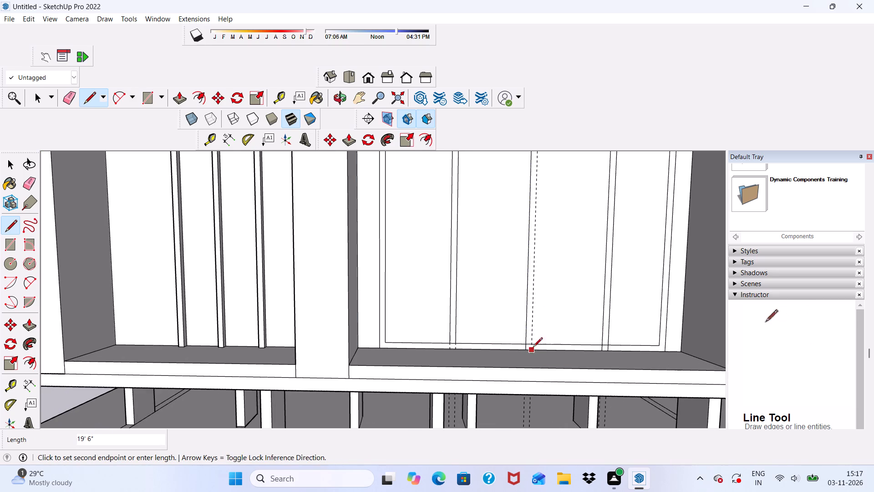
pyautogui.scroll(-9, 531, 298)
pyautogui.scroll(-4, 553, 254)
pyautogui.scroll(3, 531, 158)
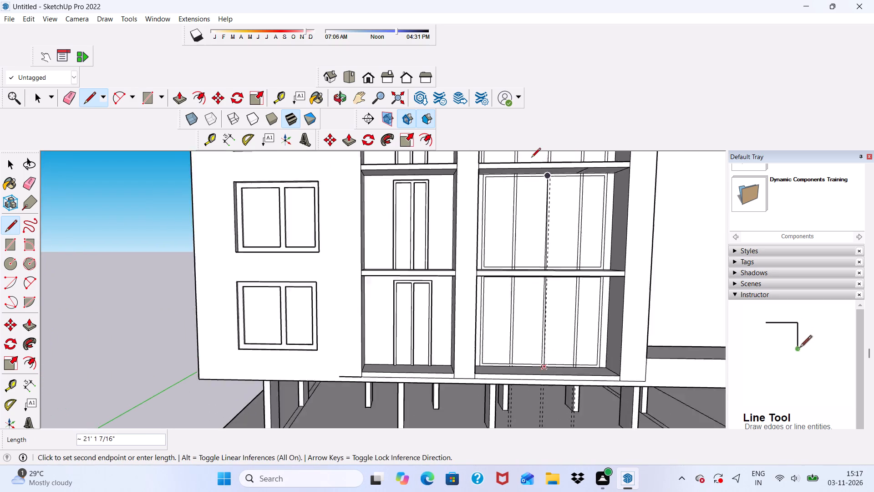
pyautogui.scroll(3, 531, 158)
pyautogui.scroll(5, 569, 205)
pyautogui.scroll(6, 555, 164)
pyautogui.click(546, 164)
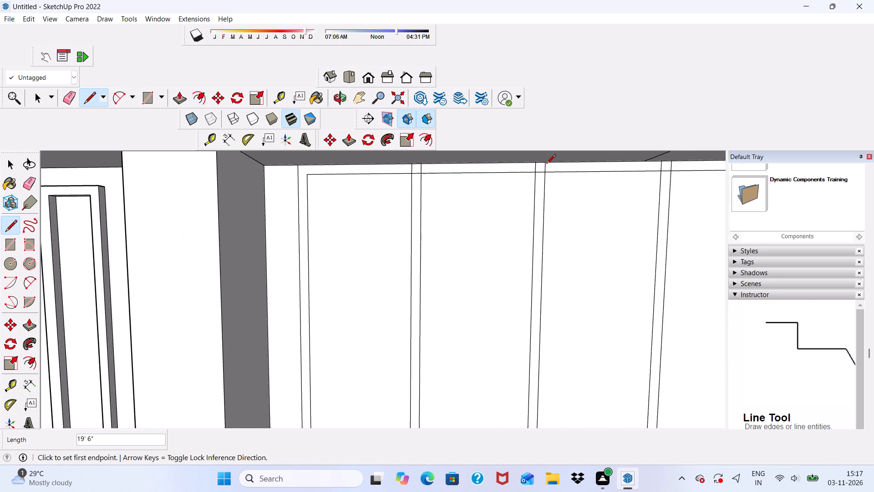
# Erase the vertical mullion guides where they extend below the building.
pyautogui.scroll(-6, 549, 172)
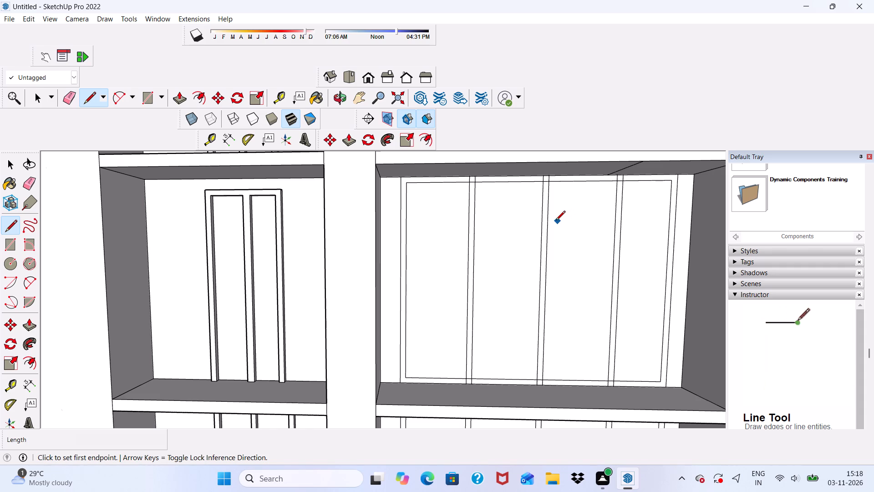
pyautogui.scroll(-4, 533, 222)
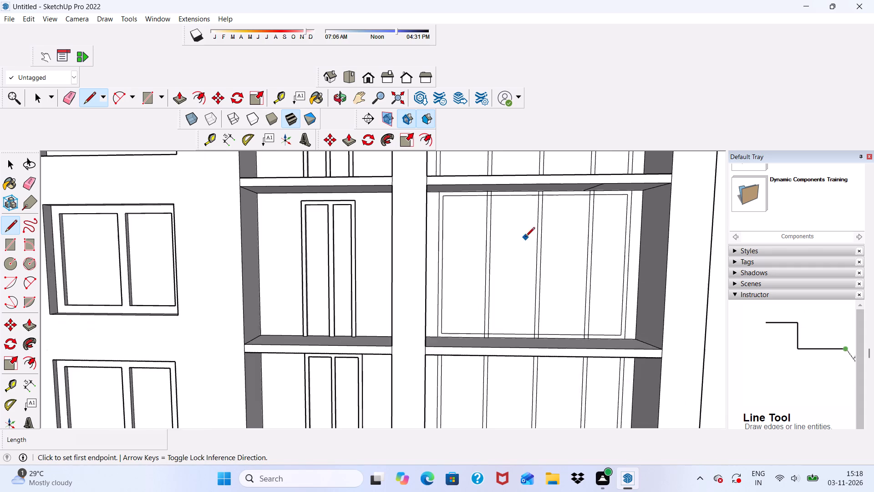
pyautogui.scroll(-1, 500, 241)
pyautogui.moveTo(481, 277); pyautogui.dragTo(511, 319, button='middle')
pyautogui.scroll(-6, 544, 266)
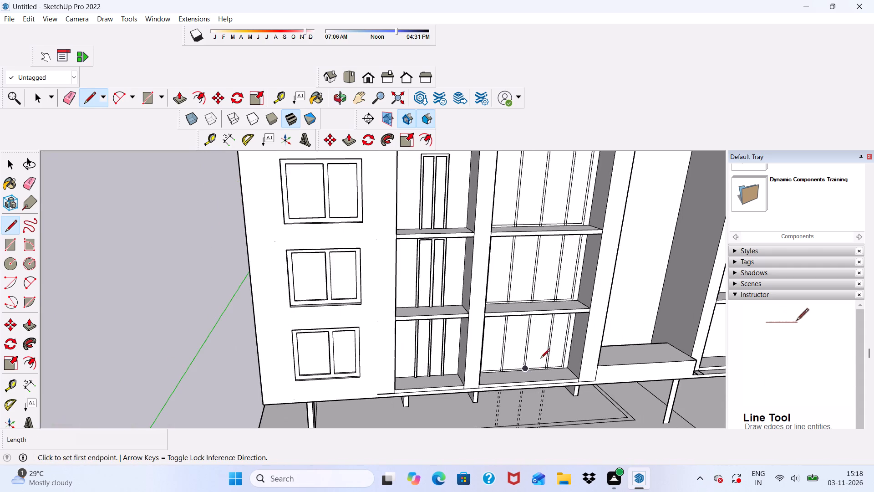
pyautogui.moveTo(540, 359); pyautogui.dragTo(527, 306, button='middle')
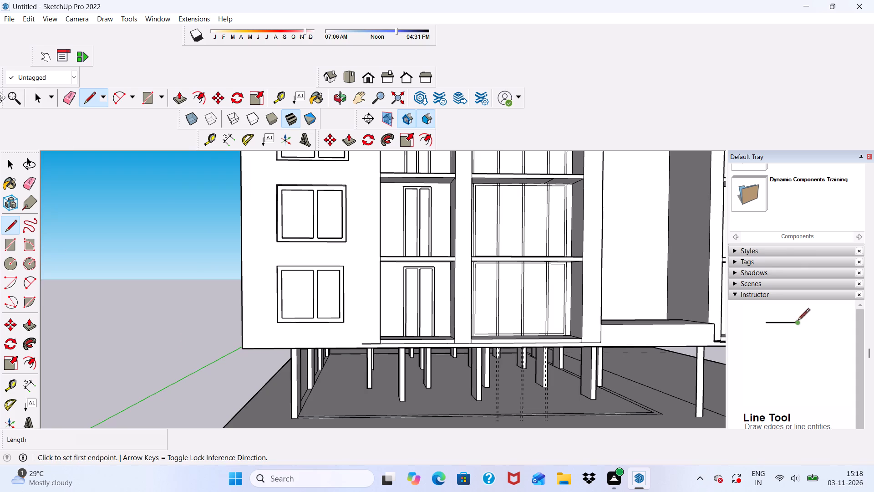
pyautogui.click(71, 94)
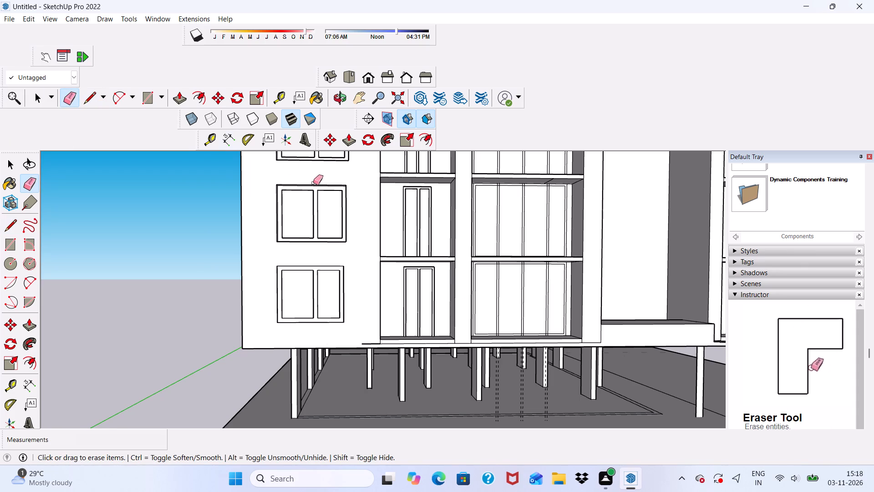
pyautogui.scroll(-6, 367, 220)
pyautogui.moveTo(401, 273); pyautogui.dragTo(510, 318, button='middle')
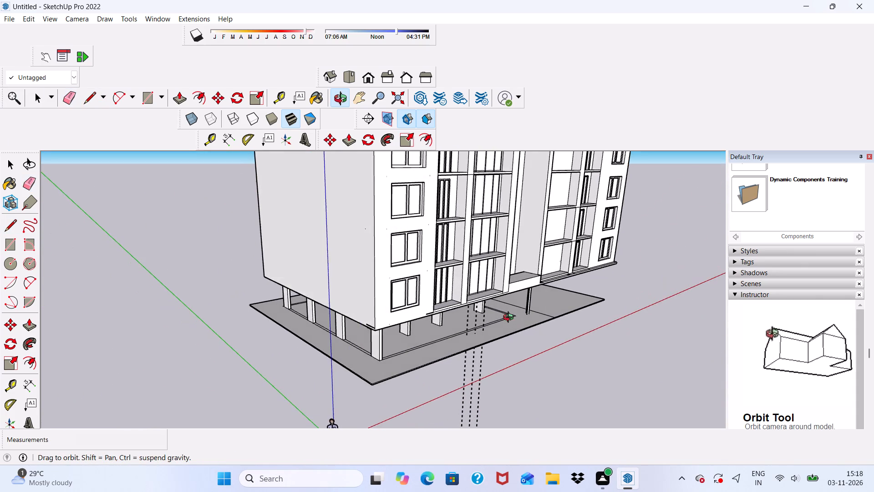
pyautogui.moveTo(510, 318); pyautogui.dragTo(505, 322, button='middle')
pyautogui.scroll(5, 495, 360)
pyautogui.moveTo(452, 370); pyautogui.dragTo(490, 359)
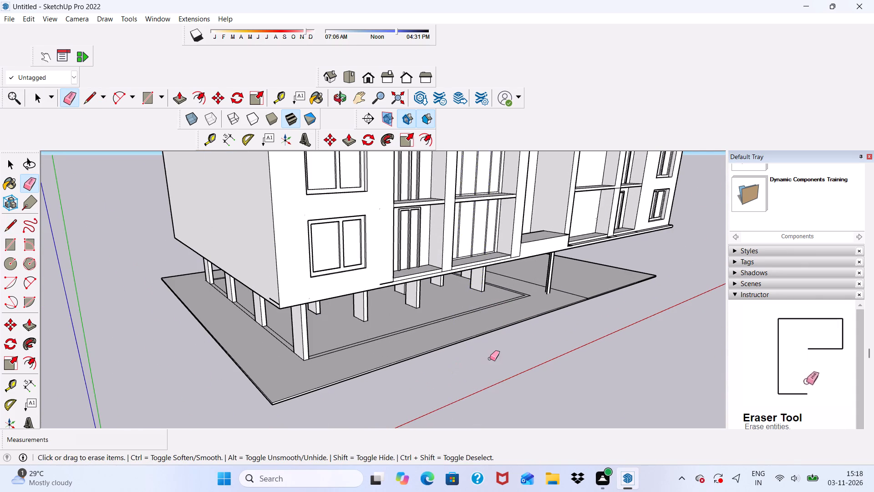
pyautogui.moveTo(490, 359); pyautogui.dragTo(490, 359)
# Erase the crossing line segments where the three mullions meet the bottom frame of the left wing's top wide recess.
pyautogui.scroll(-12, 450, 325)
pyautogui.scroll(1, 463, 348)
pyautogui.moveTo(459, 348); pyautogui.dragTo(277, 355, button='middle')
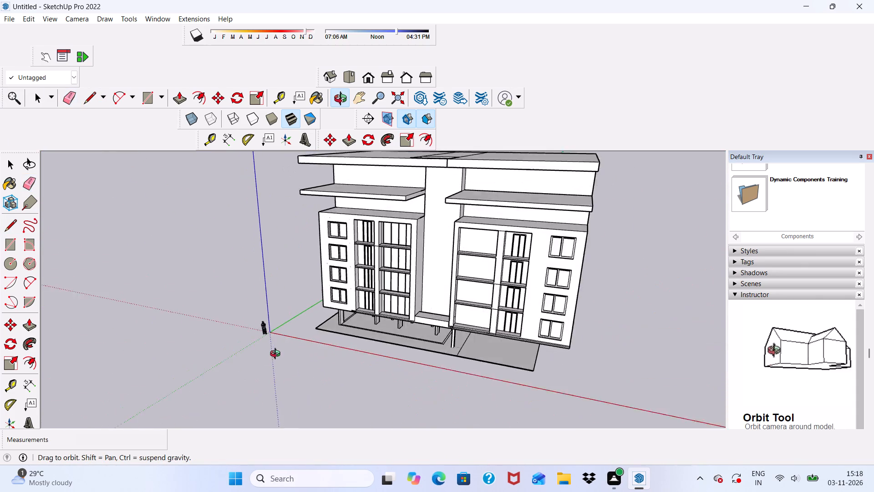
pyautogui.moveTo(277, 355); pyautogui.dragTo(278, 354, button='middle')
pyautogui.scroll(17, 384, 238)
pyautogui.scroll(5, 429, 255)
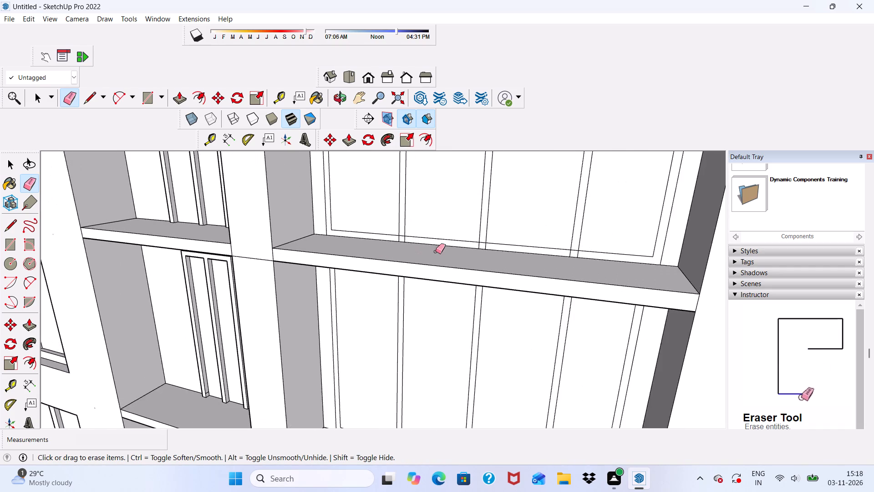
pyautogui.scroll(12, 436, 251)
pyautogui.moveTo(371, 207); pyautogui.dragTo(360, 226)
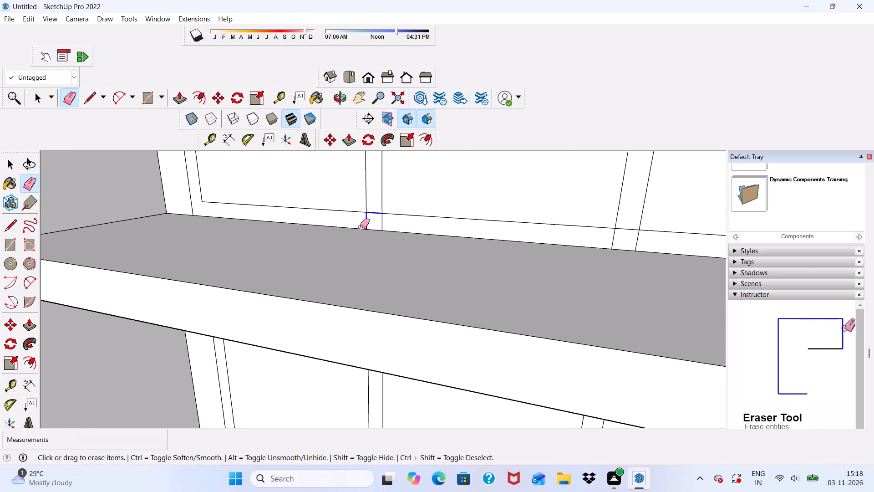
pyautogui.moveTo(360, 226); pyautogui.dragTo(390, 225)
pyautogui.scroll(-7, 362, 243)
pyautogui.scroll(6, 484, 254)
pyautogui.scroll(4, 538, 235)
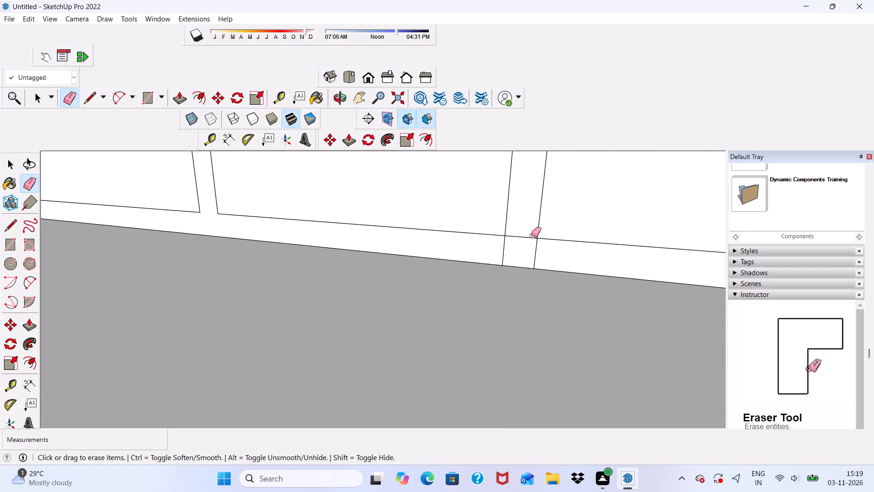
pyautogui.moveTo(517, 235); pyautogui.dragTo(555, 253)
pyautogui.scroll(-5, 479, 231)
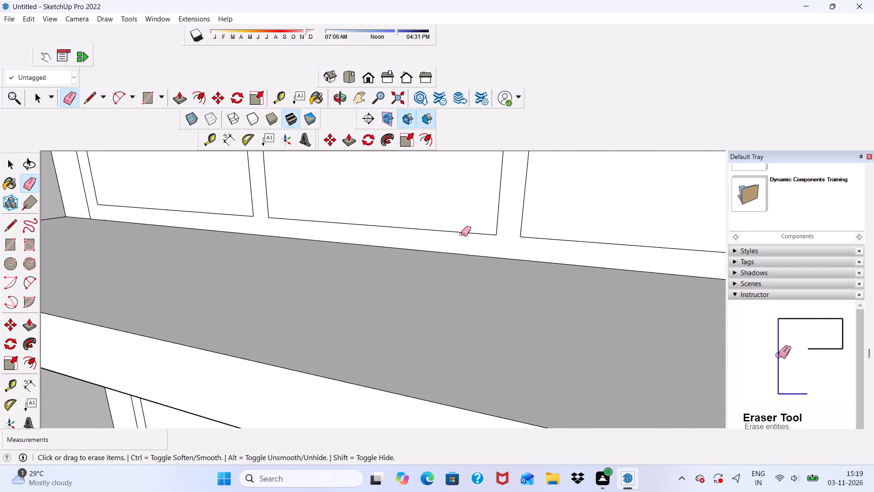
pyautogui.scroll(-9, 334, 218)
pyautogui.scroll(6, 602, 236)
pyautogui.scroll(5, 523, 245)
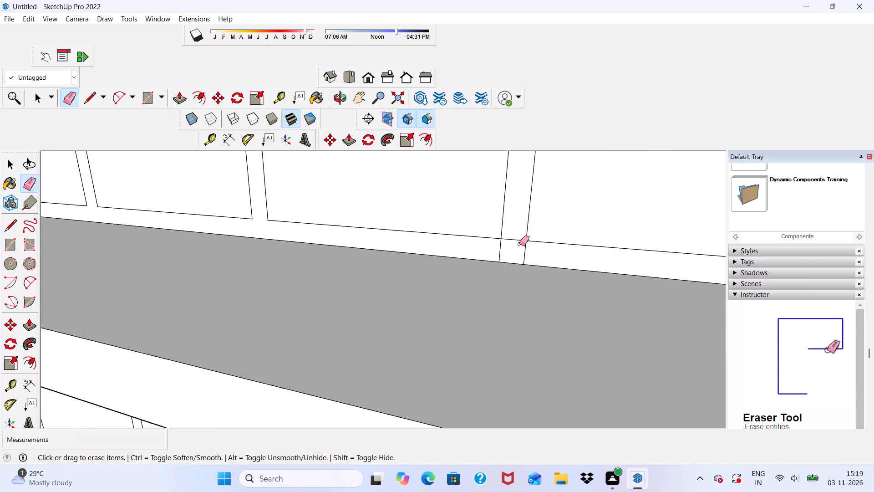
pyautogui.click(516, 241)
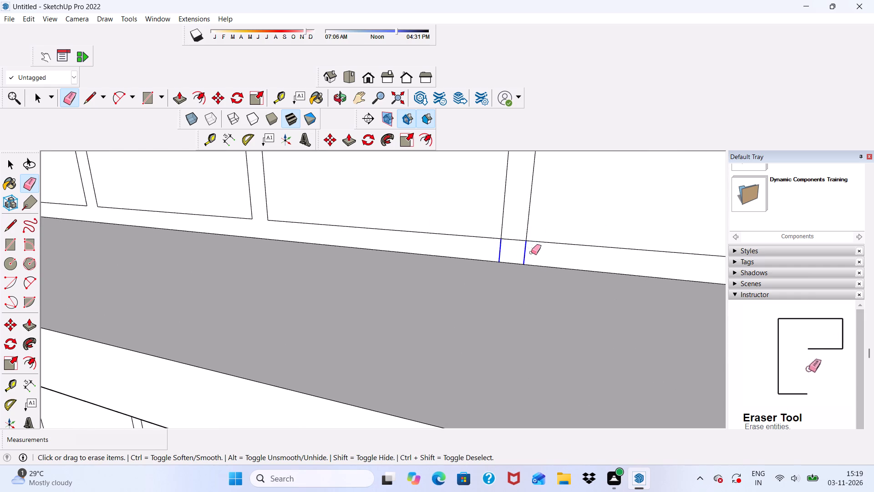
# Erase the crossing line segments where the three mullions meet the upper frame of the same top recess.
pyautogui.scroll(-18, 508, 244)
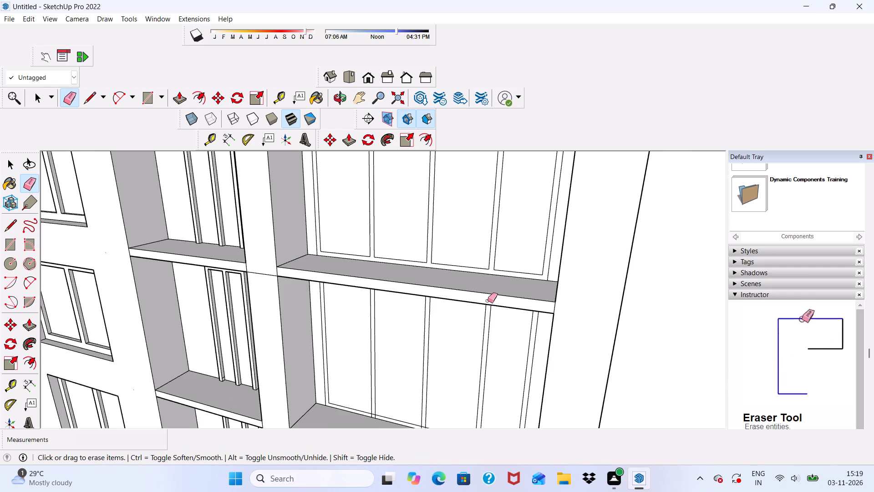
pyautogui.scroll(-12, 477, 279)
pyautogui.moveTo(458, 253); pyautogui.dragTo(472, 205, button='middle')
pyautogui.scroll(5, 475, 204)
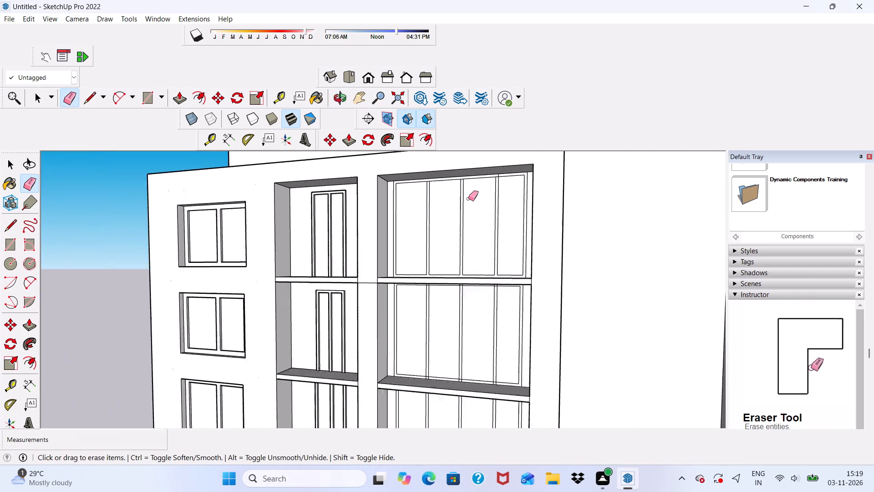
pyautogui.scroll(1, 468, 199)
pyautogui.scroll(20, 426, 175)
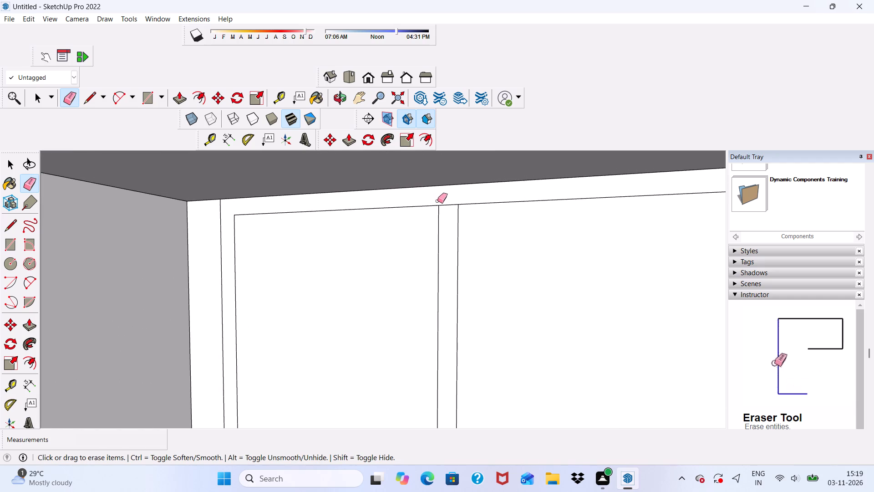
pyautogui.moveTo(439, 202); pyautogui.dragTo(445, 210)
pyautogui.scroll(-11, 432, 231)
pyautogui.moveTo(350, 296); pyautogui.dragTo(418, 287, button='middle')
pyautogui.scroll(10, 463, 260)
pyautogui.moveTo(525, 214); pyautogui.dragTo(533, 210)
pyautogui.scroll(-17, 512, 210)
pyautogui.scroll(6, 463, 225)
pyautogui.scroll(6, 353, 240)
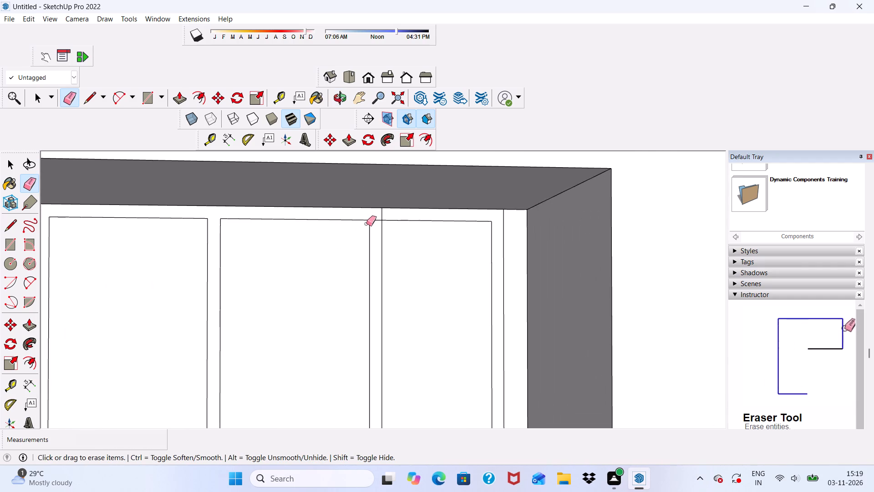
pyautogui.scroll(4, 366, 224)
pyautogui.moveTo(394, 207); pyautogui.dragTo(376, 212)
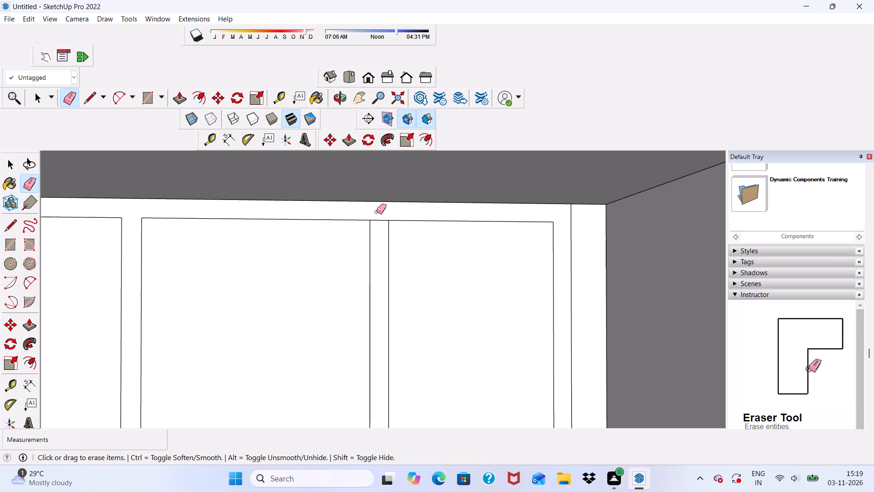
pyautogui.moveTo(376, 212); pyautogui.dragTo(376, 223)
pyautogui.scroll(-17, 376, 203)
pyautogui.scroll(-2, 422, 167)
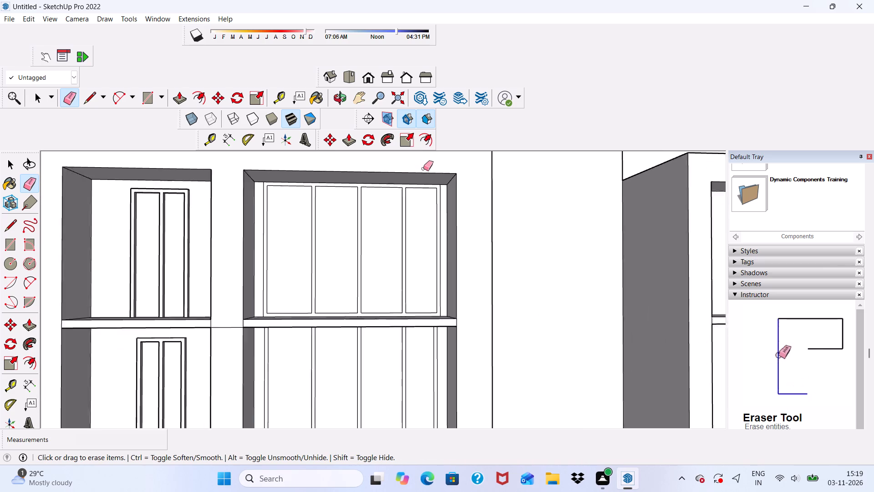
# Erase the crossing line segments where the left mullion meets the upper frame of the left wing's second wide recess from the top.
pyautogui.scroll(-9, 423, 169)
pyautogui.scroll(-15, 504, 164)
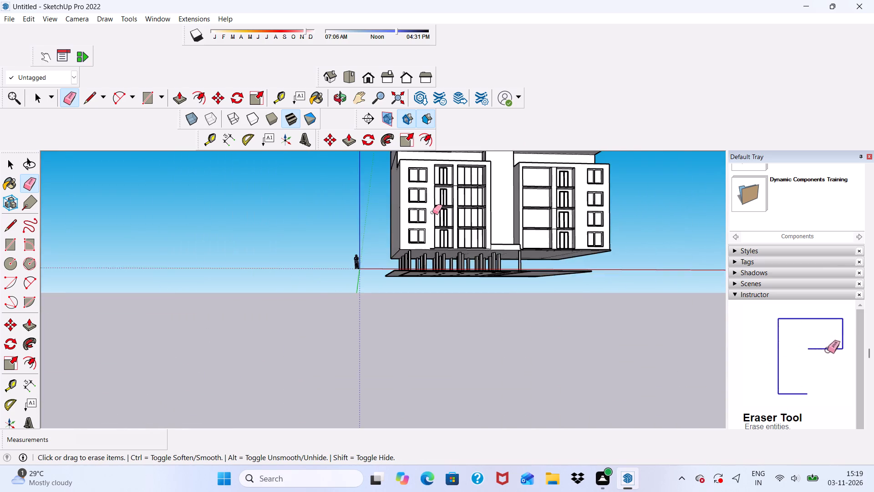
pyautogui.scroll(6, 411, 219)
pyautogui.scroll(15, 520, 172)
pyautogui.scroll(-5, 454, 176)
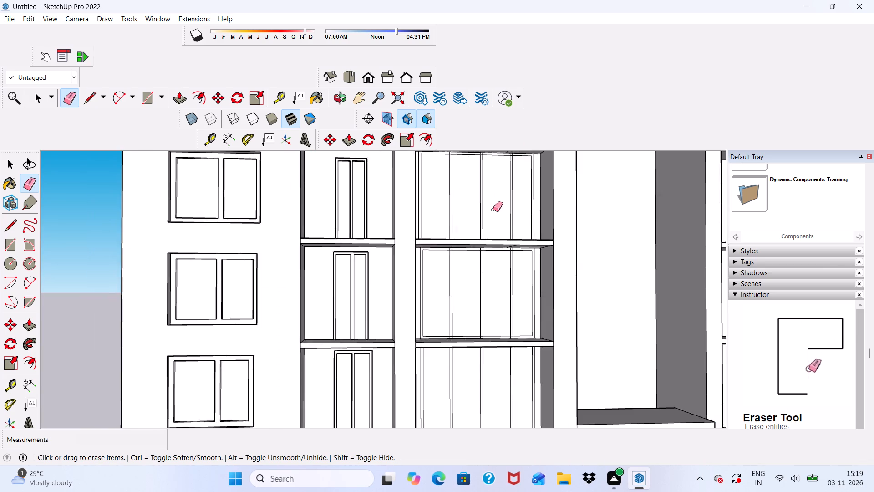
pyautogui.scroll(-5, 493, 210)
pyautogui.moveTo(494, 315); pyautogui.dragTo(479, 330, button='middle')
pyautogui.scroll(6, 478, 219)
pyautogui.scroll(-10, 483, 207)
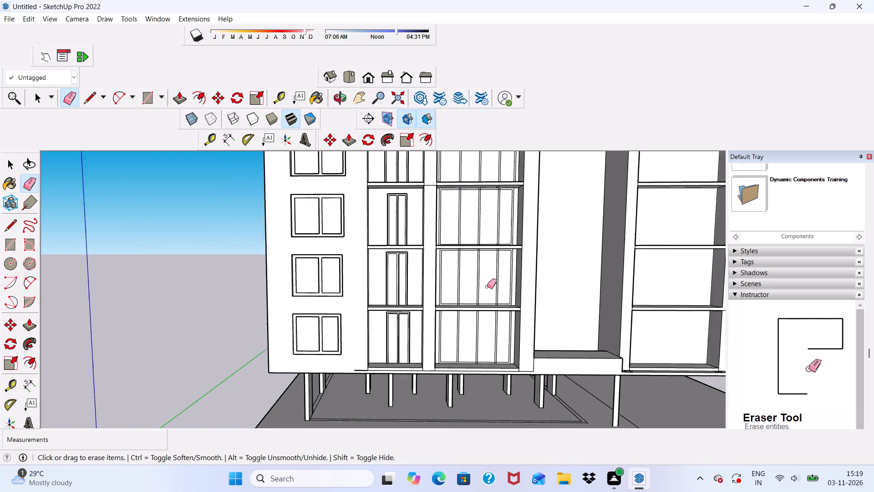
pyautogui.scroll(-2, 487, 287)
pyautogui.scroll(20, 474, 214)
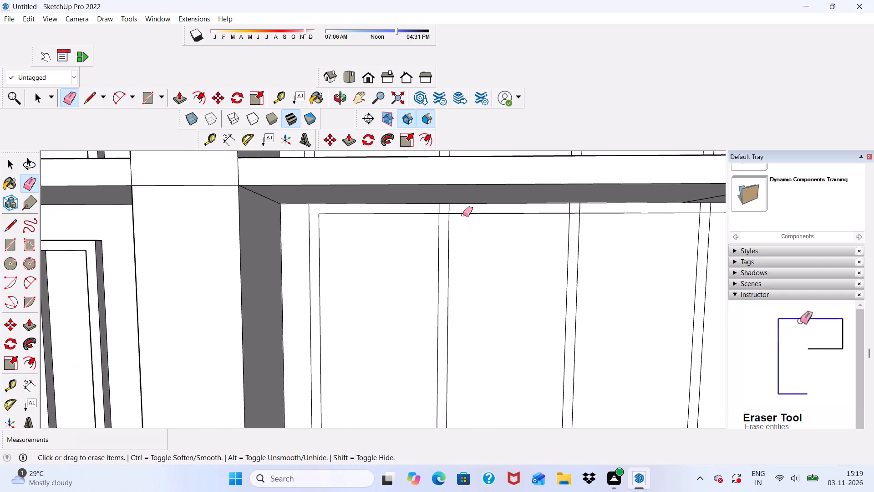
pyautogui.scroll(7, 463, 215)
pyautogui.moveTo(428, 205); pyautogui.dragTo(445, 210)
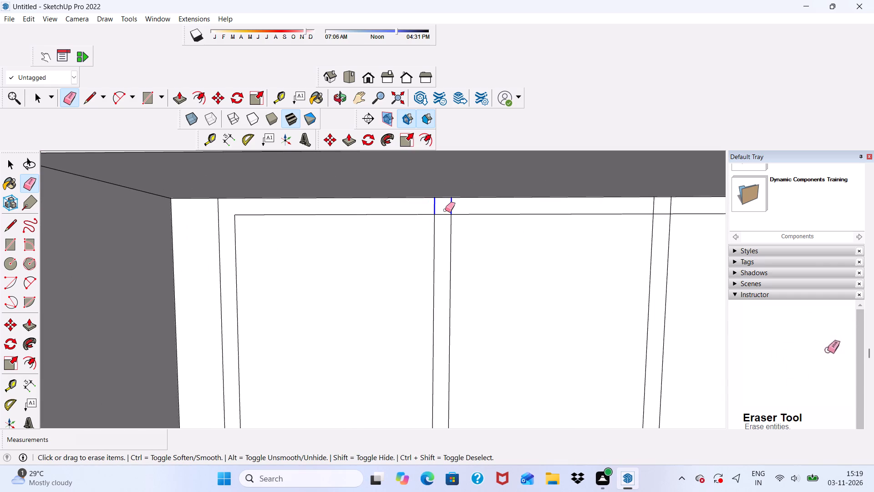
pyautogui.moveTo(445, 210); pyautogui.dragTo(445, 220)
# Erase the crossing line segments where the middle and right mullions meet the upper frame of the second recess from the top.
pyautogui.scroll(-5, 415, 224)
pyautogui.scroll(6, 590, 209)
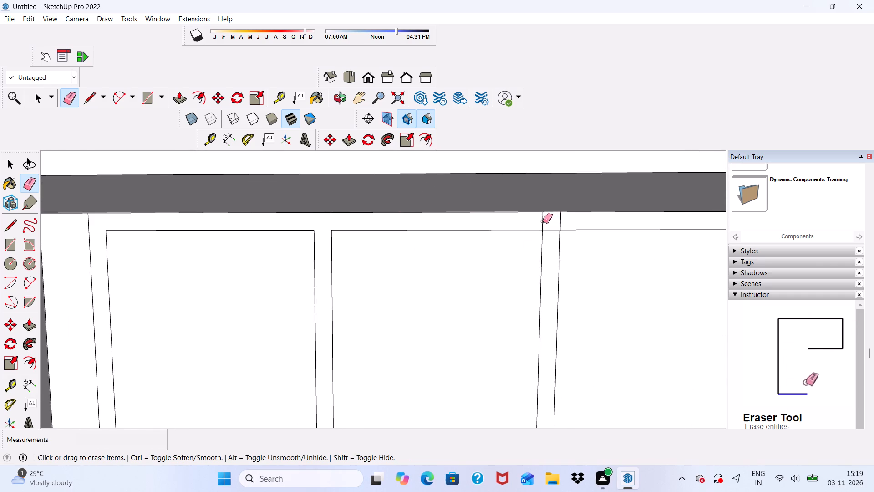
pyautogui.moveTo(534, 221); pyautogui.dragTo(550, 238)
pyautogui.scroll(-9, 518, 235)
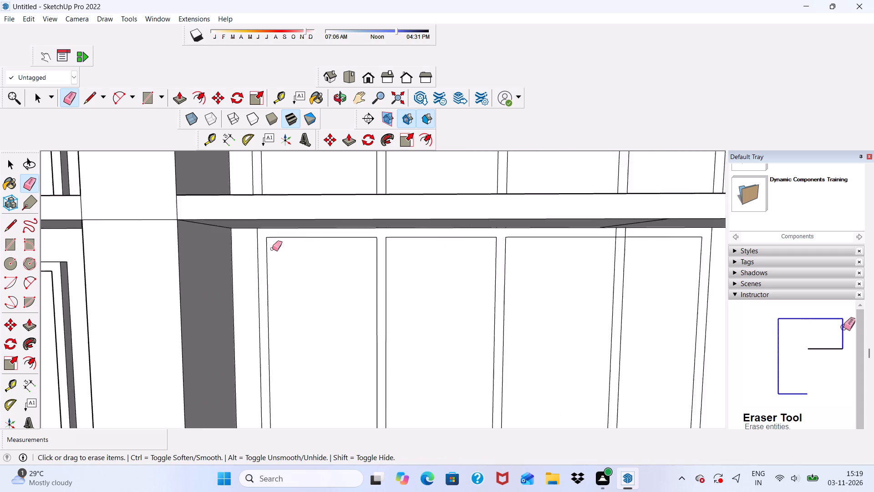
pyautogui.scroll(-2, 272, 249)
pyautogui.scroll(11, 561, 268)
pyautogui.moveTo(478, 215); pyautogui.dragTo(480, 226)
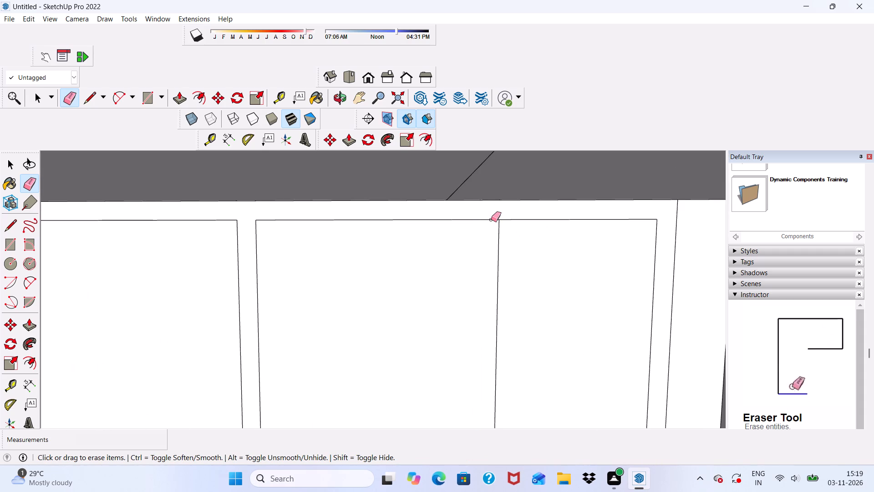
pyautogui.hotkey('ctrl', 'z')
pyautogui.scroll(3, 491, 213)
pyautogui.moveTo(475, 208); pyautogui.dragTo(503, 208)
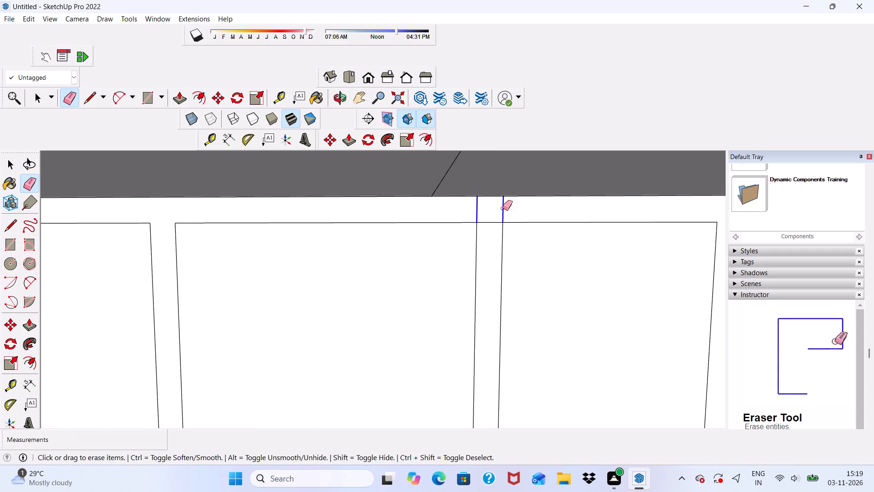
pyautogui.moveTo(503, 208); pyautogui.dragTo(490, 231)
# Erase the crossing line segments where the three mullions meet the bottom frame of the second wide recess from the top.
pyautogui.scroll(-6, 492, 209)
pyautogui.scroll(-19, 471, 167)
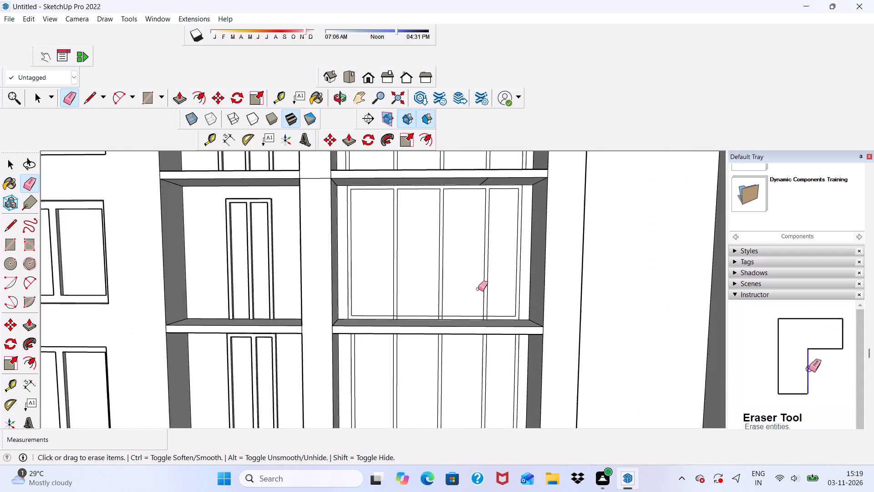
pyautogui.scroll(20, 471, 302)
pyautogui.scroll(2, 471, 302)
pyautogui.moveTo(499, 313); pyautogui.dragTo(486, 345)
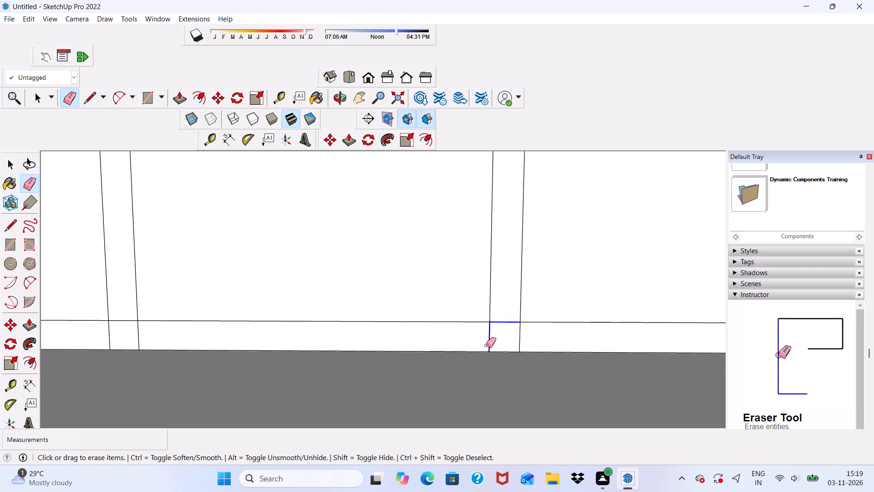
pyautogui.moveTo(486, 345); pyautogui.dragTo(532, 333)
pyautogui.scroll(-12, 525, 265)
pyautogui.scroll(7, 335, 293)
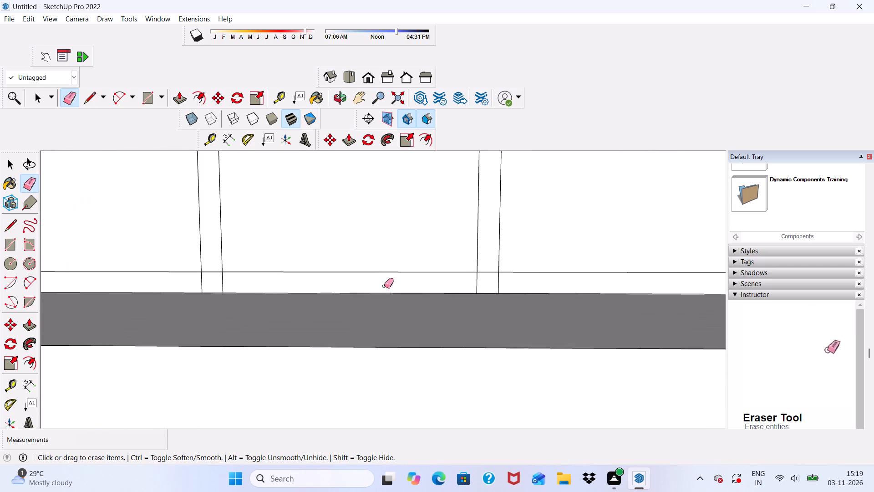
pyautogui.scroll(5, 500, 272)
pyautogui.moveTo(473, 271); pyautogui.dragTo(498, 283)
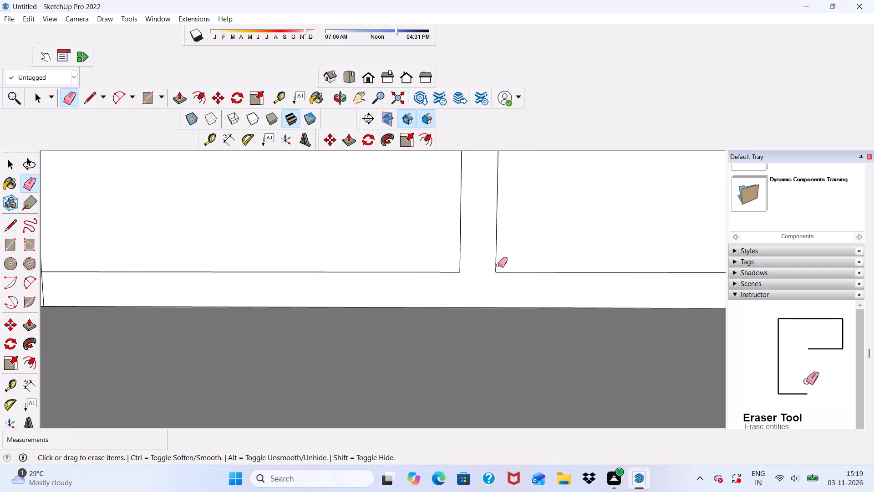
pyautogui.scroll(-11, 497, 264)
pyautogui.scroll(12, 313, 277)
pyautogui.moveTo(350, 261); pyautogui.dragTo(350, 278)
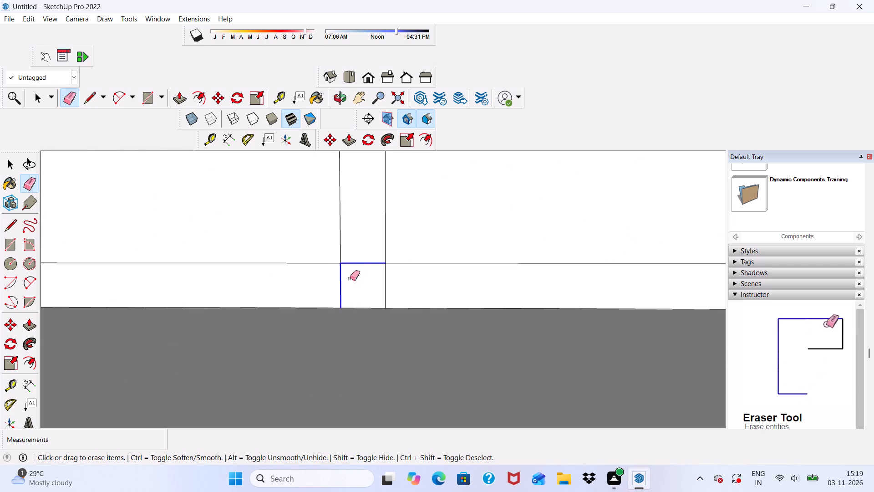
pyautogui.moveTo(350, 278); pyautogui.dragTo(396, 279)
# Erase the crossing line segments where the three mullions meet the upper frame of the third wide recess from the top.
pyautogui.scroll(-13, 401, 242)
pyautogui.scroll(6, 190, 249)
pyautogui.scroll(-9, 287, 236)
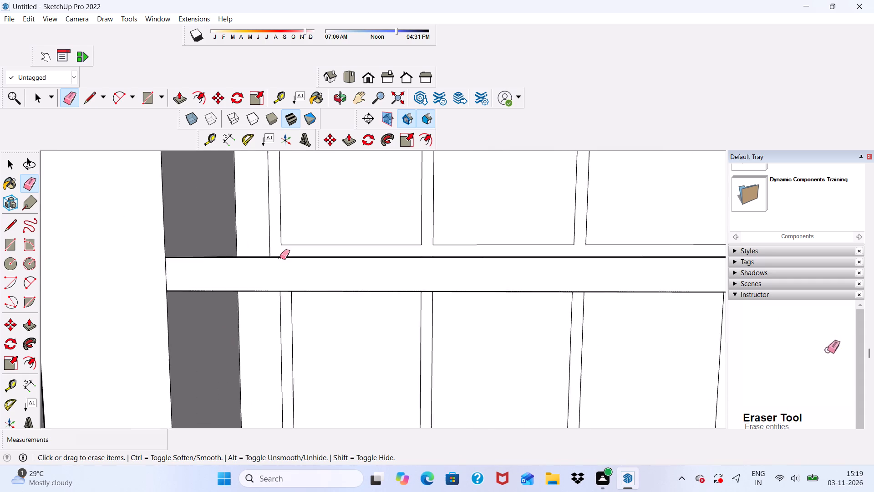
pyautogui.scroll(-2, 280, 257)
pyautogui.moveTo(365, 313); pyautogui.dragTo(372, 257, button='middle')
pyautogui.scroll(11, 391, 268)
pyautogui.moveTo(387, 294); pyautogui.dragTo(433, 290)
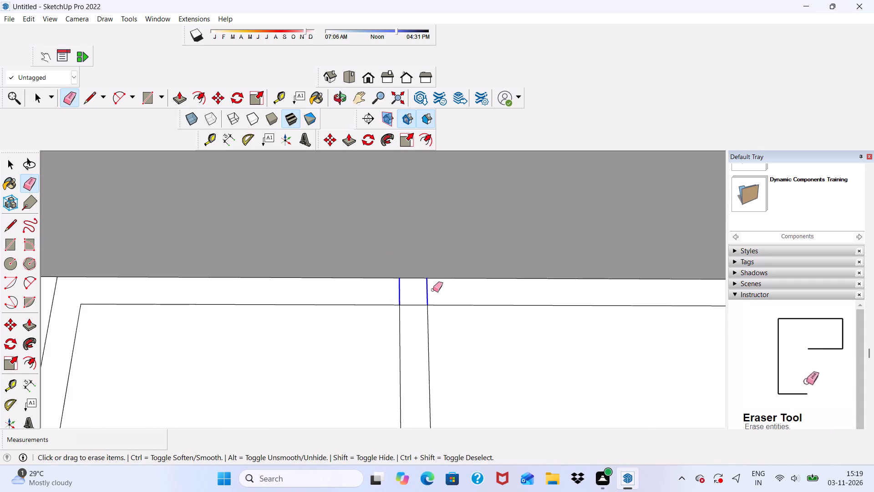
pyautogui.moveTo(433, 290); pyautogui.dragTo(410, 314)
pyautogui.scroll(-12, 365, 278)
pyautogui.scroll(11, 393, 313)
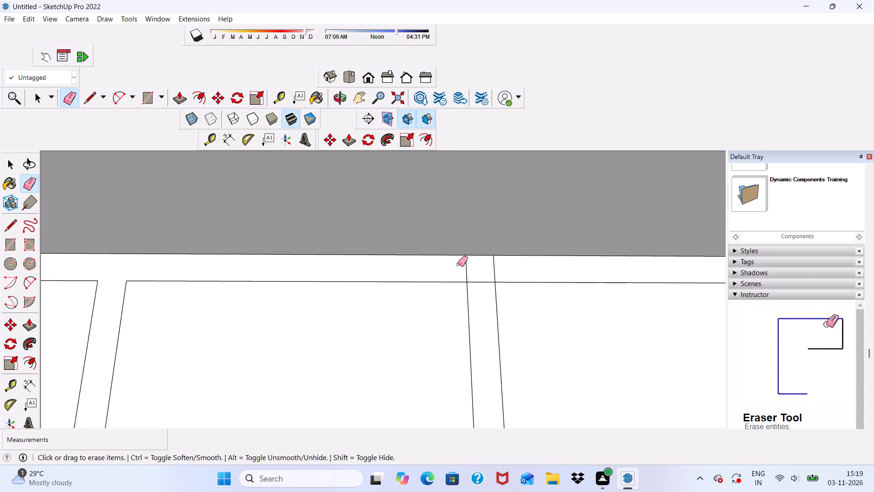
pyautogui.moveTo(458, 264); pyautogui.dragTo(483, 296)
pyautogui.scroll(-11, 267, 262)
pyautogui.scroll(2, 478, 289)
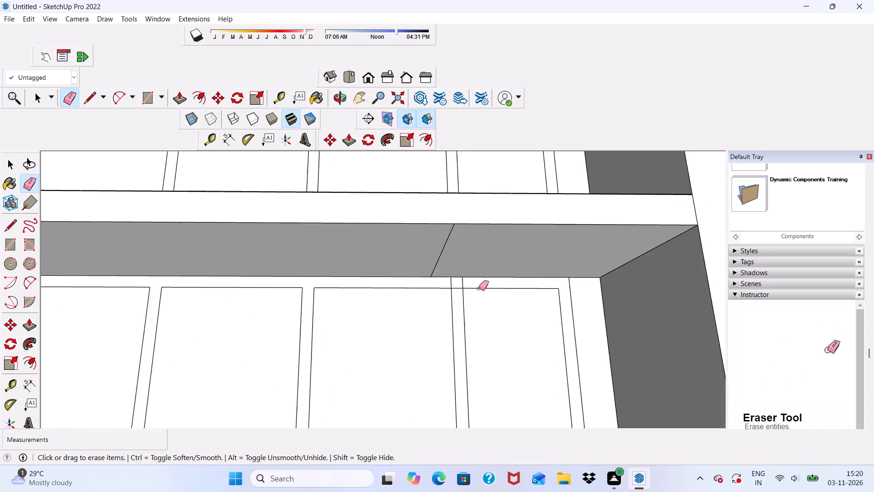
pyautogui.scroll(5, 479, 288)
pyautogui.moveTo(420, 277); pyautogui.dragTo(436, 292)
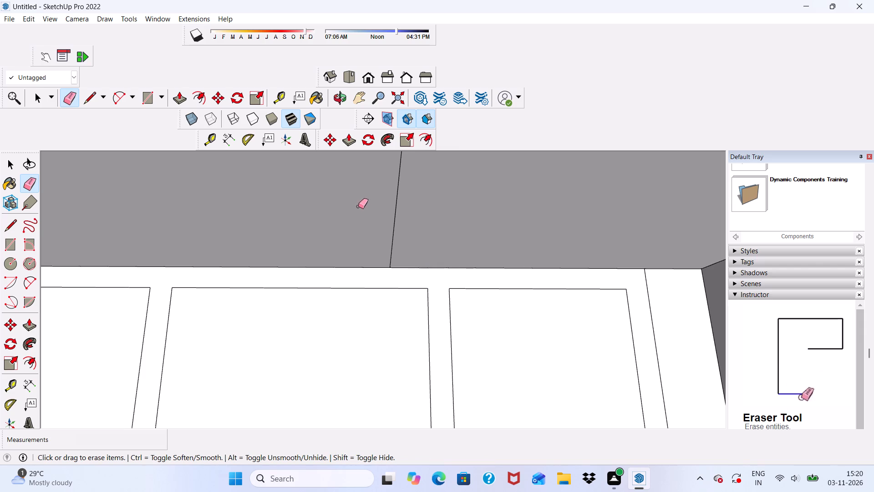
# Erase the stray line crossing the ceiling of the third wide recess from the top.
pyautogui.moveTo(369, 202); pyautogui.dragTo(392, 201)
pyautogui.moveTo(397, 203); pyautogui.dragTo(392, 205)
# Erase the stray line crossing the ceiling of the left wing's bottom wide recess.
pyautogui.scroll(-16, 353, 191)
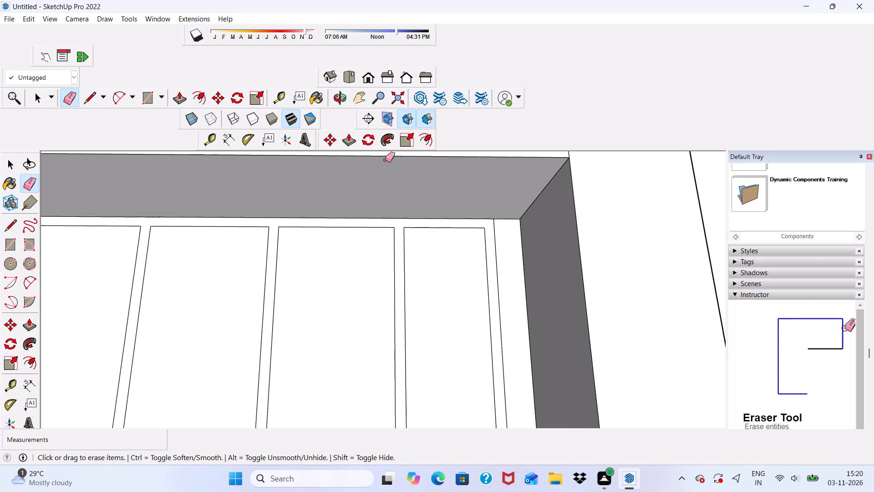
pyautogui.scroll(-18, 385, 160)
pyautogui.moveTo(341, 329); pyautogui.dragTo(343, 287, button='middle')
pyautogui.scroll(6, 346, 283)
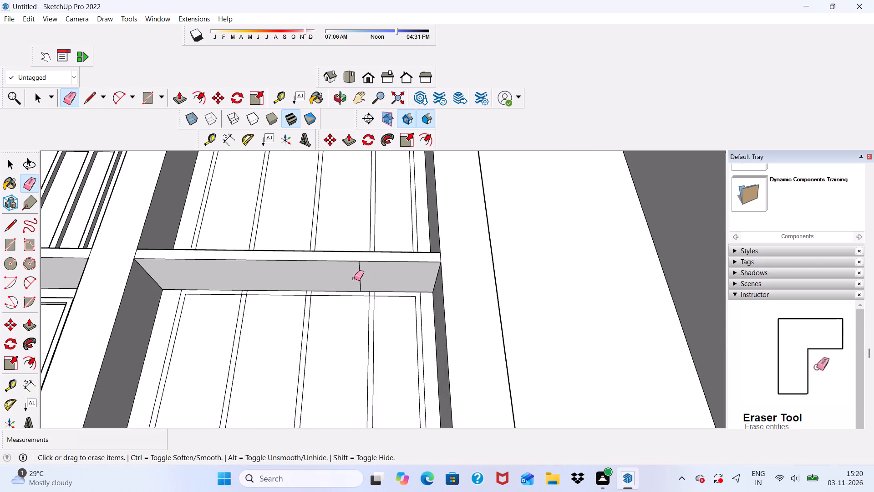
pyautogui.moveTo(355, 278); pyautogui.dragTo(360, 277)
# Erase the crossing line segments where the three mullions meet the upper frame of the bottom wide recess.
pyautogui.scroll(16, 369, 292)
pyautogui.moveTo(375, 297); pyautogui.dragTo(373, 305)
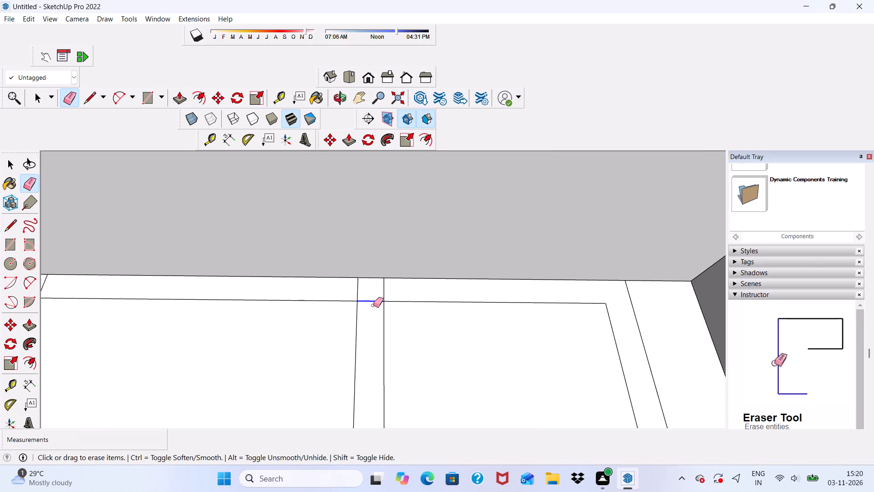
pyautogui.moveTo(373, 305); pyautogui.dragTo(393, 289)
pyautogui.scroll(-12, 405, 219)
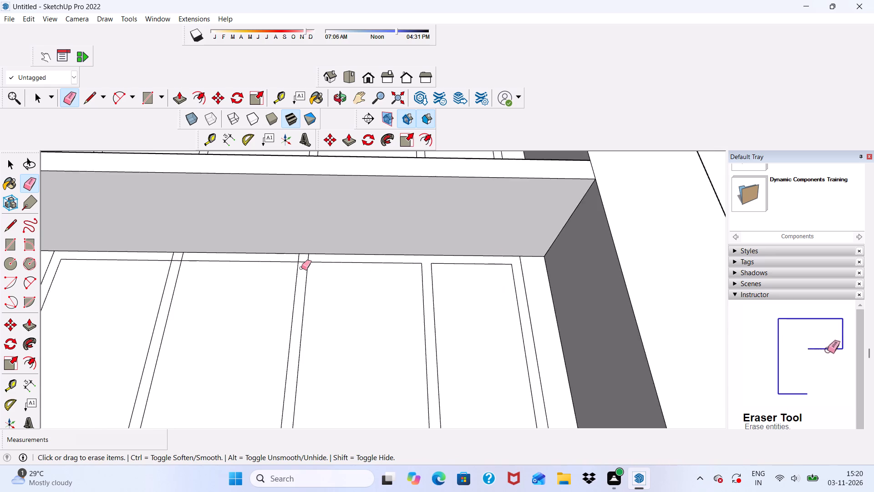
pyautogui.scroll(12, 266, 268)
pyautogui.moveTo(330, 247); pyautogui.dragTo(358, 286)
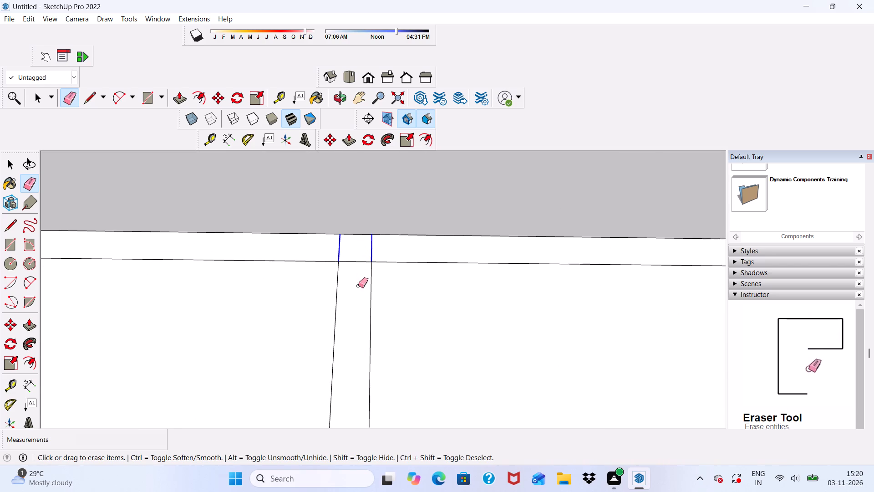
pyautogui.moveTo(358, 286); pyautogui.dragTo(358, 285)
pyautogui.scroll(-13, 395, 190)
pyautogui.scroll(7, 244, 254)
pyautogui.scroll(5, 295, 198)
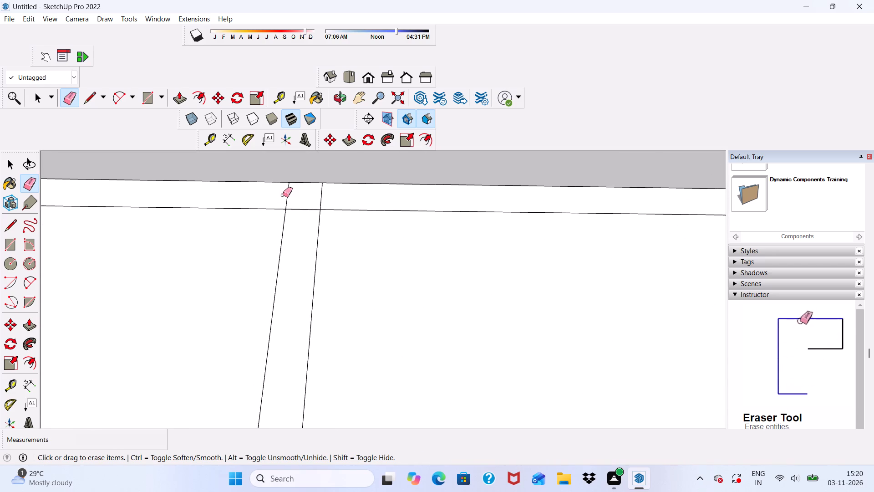
pyautogui.moveTo(284, 195); pyautogui.dragTo(305, 225)
# Erase the crossing line segments where the three mullions meet the bottom frame of the bottom wide recess.
pyautogui.scroll(-15, 273, 171)
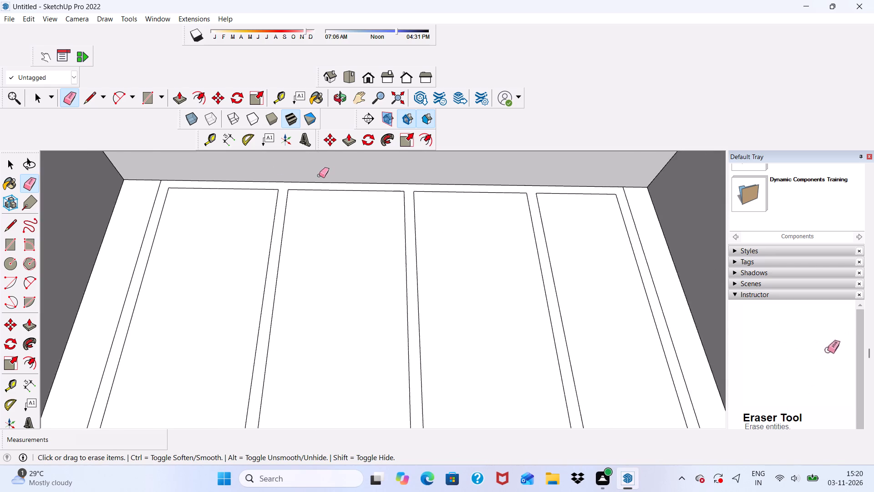
pyautogui.scroll(-10, 319, 175)
pyautogui.moveTo(356, 272); pyautogui.dragTo(345, 410, button='middle')
pyautogui.scroll(6, 333, 373)
pyautogui.scroll(4, 363, 333)
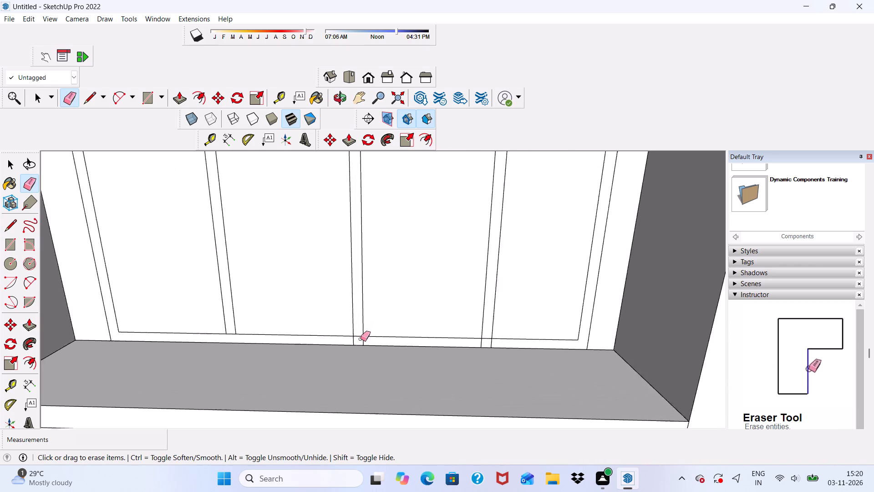
pyautogui.scroll(8, 361, 339)
pyautogui.moveTo(360, 331); pyautogui.dragTo(378, 352)
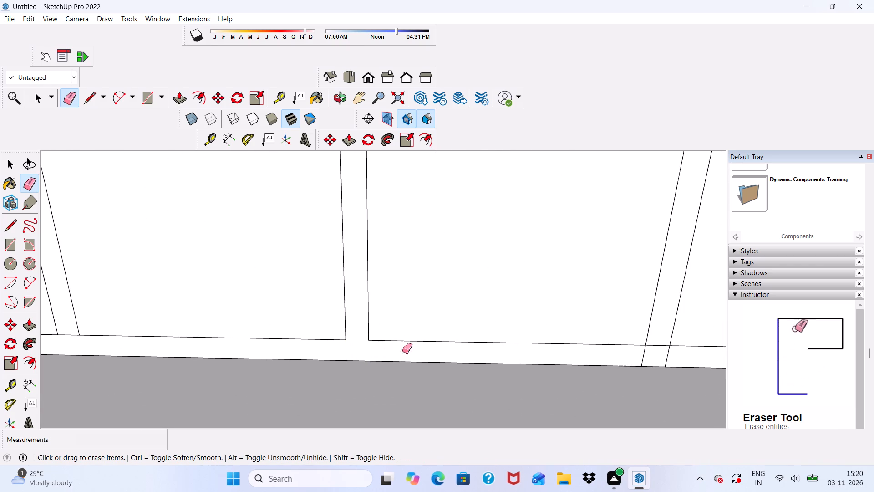
pyautogui.moveTo(656, 343); pyautogui.dragTo(662, 356)
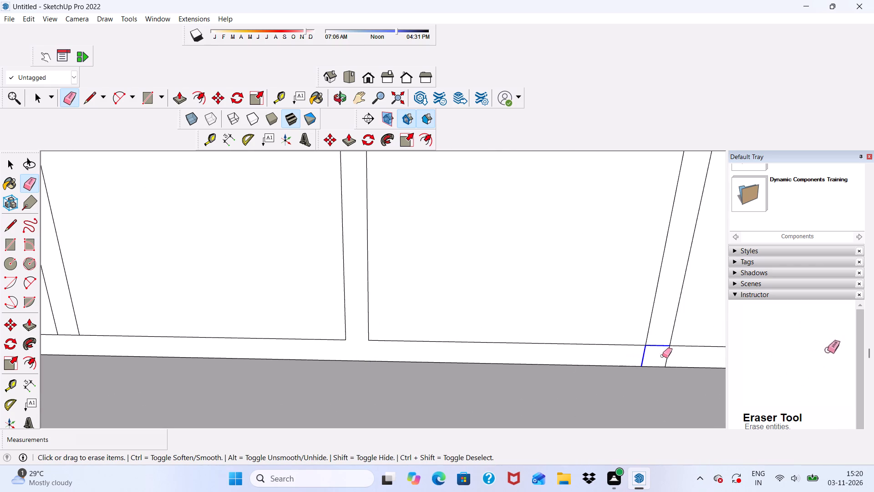
pyautogui.moveTo(662, 356); pyautogui.dragTo(674, 354)
pyautogui.scroll(-11, 447, 270)
pyautogui.scroll(6, 254, 282)
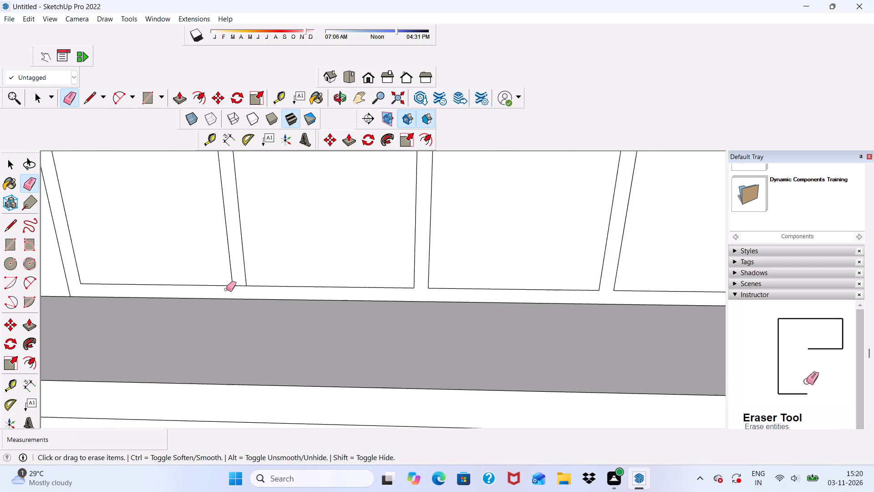
pyautogui.moveTo(237, 284); pyautogui.dragTo(238, 289)
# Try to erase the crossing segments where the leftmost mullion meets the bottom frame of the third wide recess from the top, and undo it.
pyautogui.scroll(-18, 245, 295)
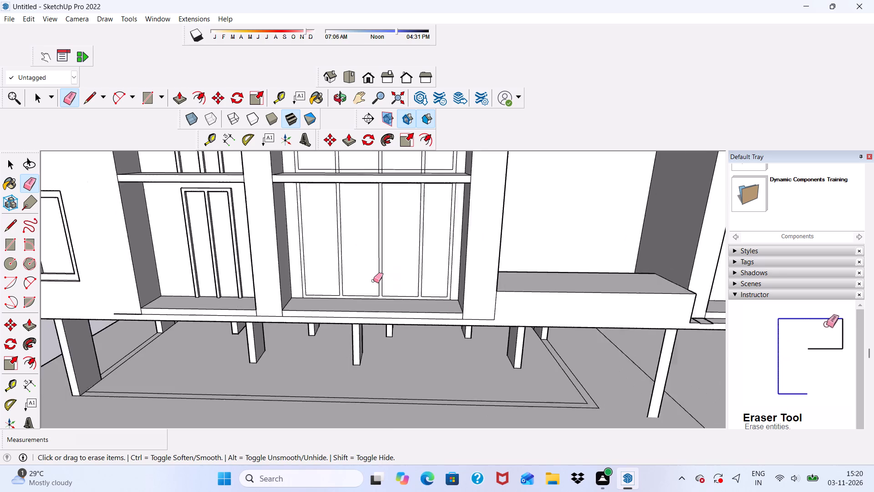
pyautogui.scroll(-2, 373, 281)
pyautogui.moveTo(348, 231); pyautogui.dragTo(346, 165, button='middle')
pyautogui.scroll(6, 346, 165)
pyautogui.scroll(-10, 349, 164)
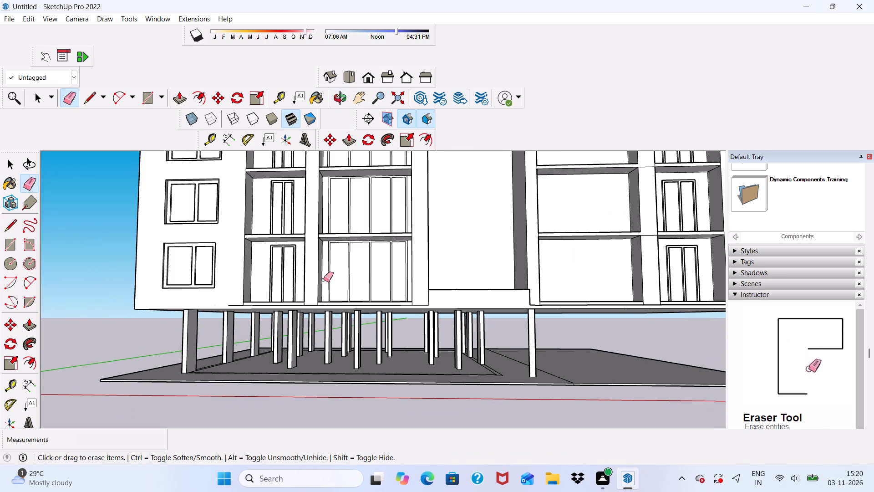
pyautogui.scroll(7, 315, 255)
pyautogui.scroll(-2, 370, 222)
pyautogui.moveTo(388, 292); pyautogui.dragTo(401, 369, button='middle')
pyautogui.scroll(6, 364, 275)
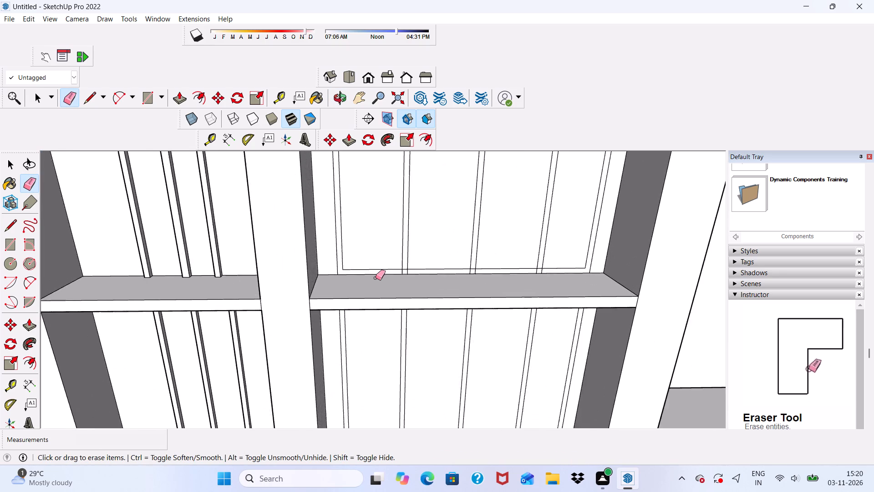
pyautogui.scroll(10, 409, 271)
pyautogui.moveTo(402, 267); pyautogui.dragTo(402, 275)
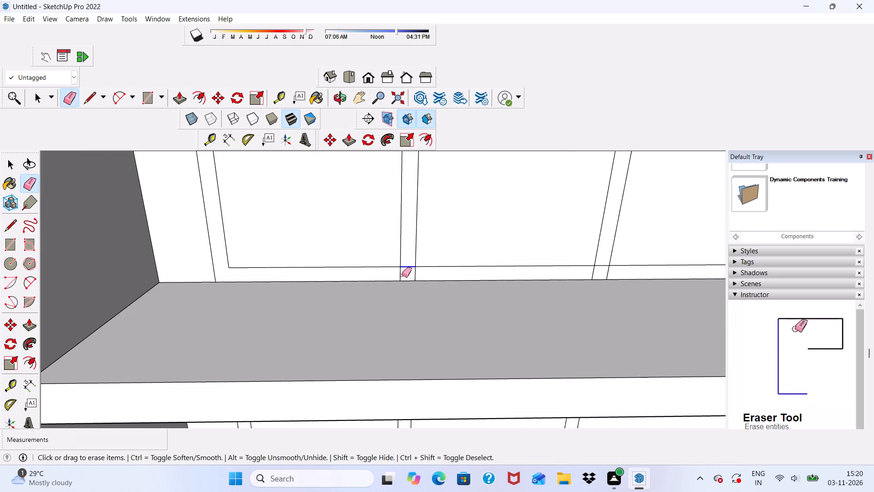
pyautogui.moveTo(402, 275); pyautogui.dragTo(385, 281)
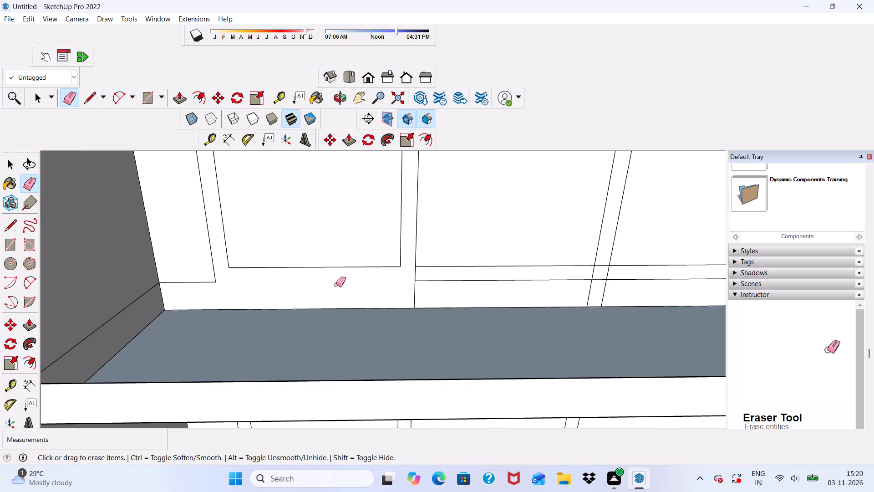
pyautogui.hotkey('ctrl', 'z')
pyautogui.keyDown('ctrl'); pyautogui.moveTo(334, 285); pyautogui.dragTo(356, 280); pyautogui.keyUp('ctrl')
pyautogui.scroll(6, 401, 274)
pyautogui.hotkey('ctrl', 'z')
# Erase the crossing line segments where the three mullions meet the bottom frame of the third wide recess from the top.
pyautogui.scroll(2, 399, 266)
pyautogui.moveTo(407, 254); pyautogui.dragTo(407, 287)
pyautogui.moveTo(377, 274); pyautogui.dragTo(443, 283)
pyautogui.scroll(-5, 335, 276)
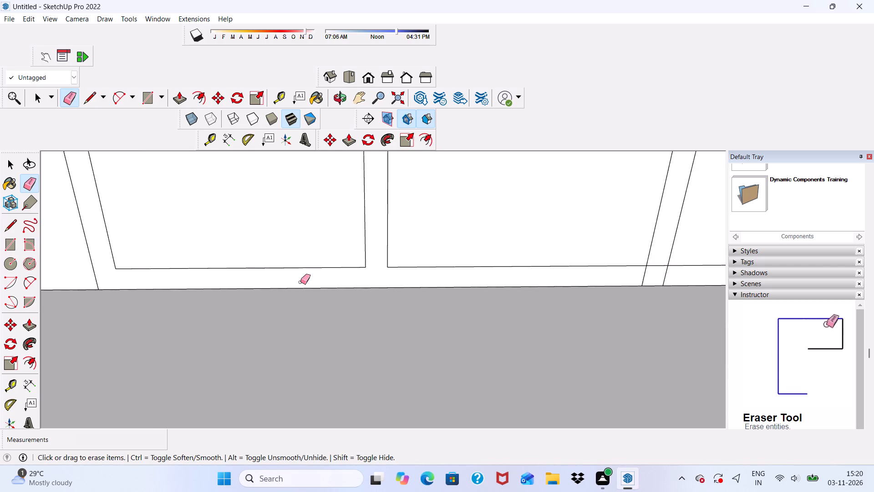
pyautogui.scroll(-1, 300, 282)
pyautogui.scroll(-7, 163, 364)
pyautogui.scroll(12, 354, 354)
pyautogui.moveTo(549, 268); pyautogui.dragTo(539, 293)
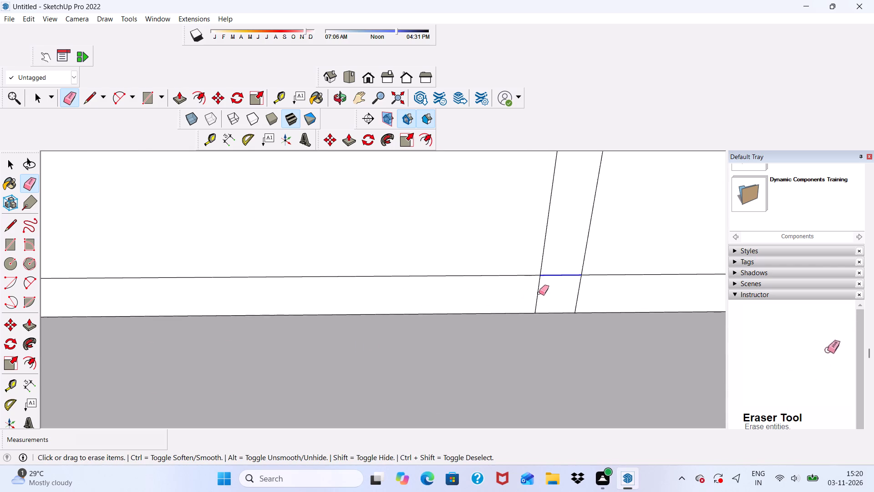
pyautogui.moveTo(539, 293); pyautogui.dragTo(592, 289)
pyautogui.scroll(-5, 327, 286)
pyautogui.scroll(2, 285, 289)
pyautogui.scroll(-11, 150, 297)
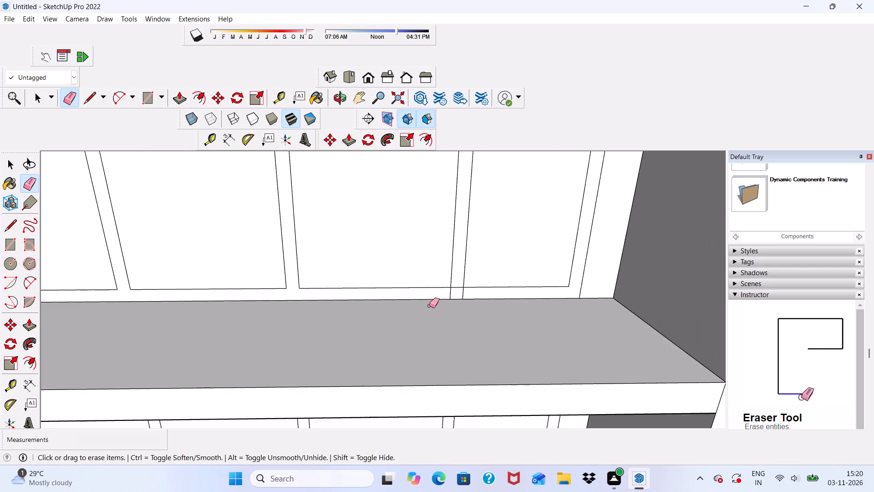
pyautogui.scroll(7, 479, 292)
pyautogui.scroll(4, 397, 278)
pyautogui.moveTo(440, 279); pyautogui.dragTo(407, 309)
pyautogui.moveTo(407, 309); pyautogui.dragTo(475, 307)
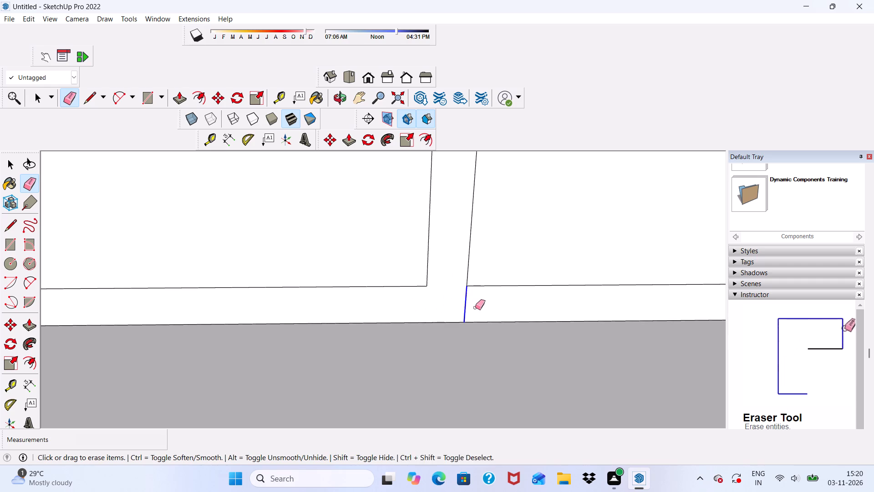
pyautogui.moveTo(475, 307); pyautogui.dragTo(476, 306)
# Push/Pull the joined frame and mullion face in the left wing's top wide recess outward by 3".
pyautogui.scroll(-7, 405, 267)
pyautogui.scroll(-20, 399, 282)
pyautogui.scroll(-4, 399, 282)
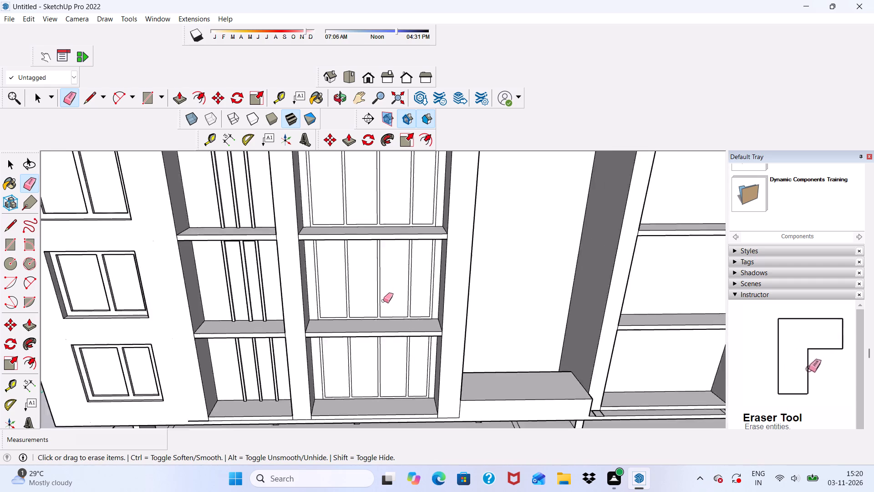
pyautogui.scroll(-4, 383, 301)
pyautogui.moveTo(393, 325); pyautogui.dragTo(412, 306, button='middle')
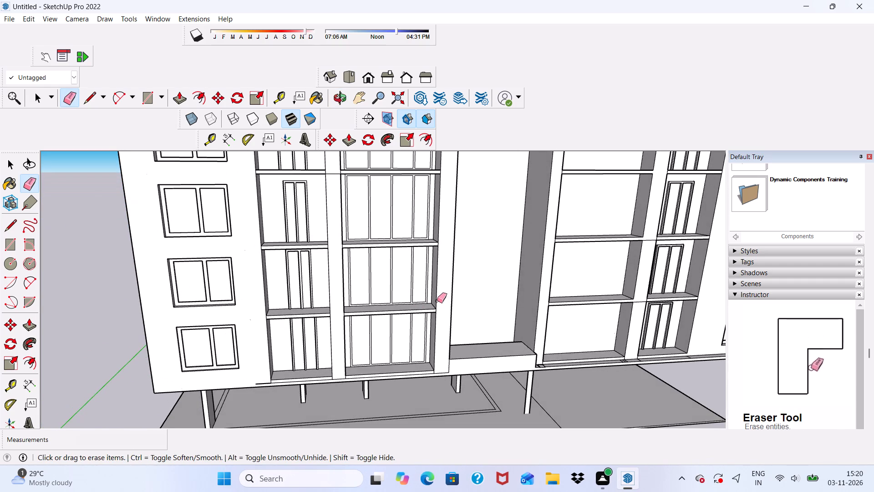
pyautogui.press('space')
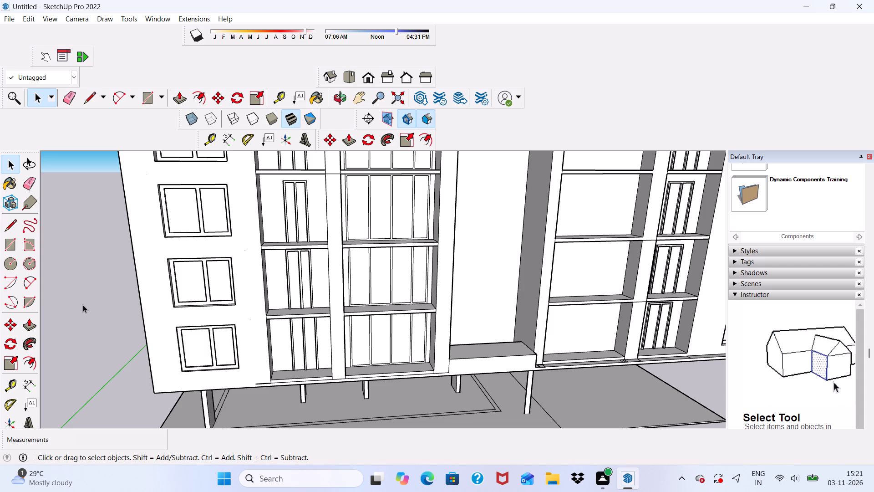
pyautogui.scroll(-2, 91, 324)
pyautogui.scroll(-9, 14, 289)
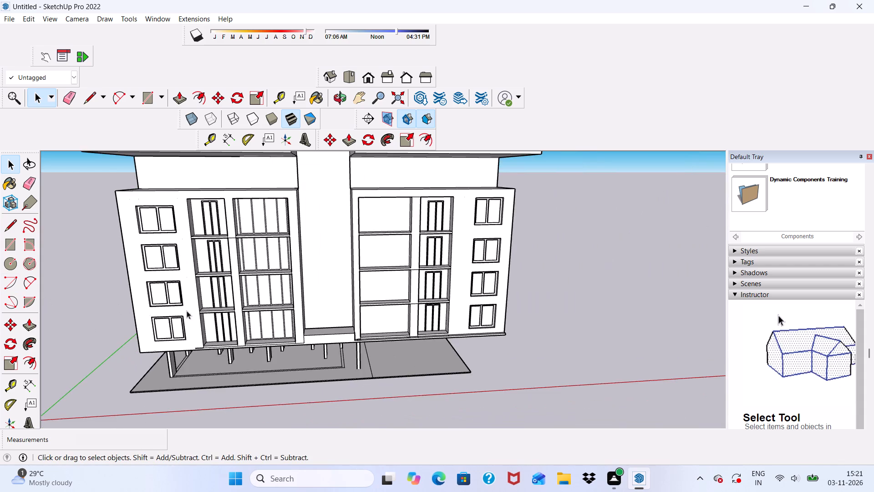
pyautogui.scroll(7, 168, 219)
pyautogui.moveTo(356, 176); pyautogui.dragTo(338, 130, button='middle')
pyautogui.scroll(7, 338, 147)
pyautogui.scroll(2, 303, 175)
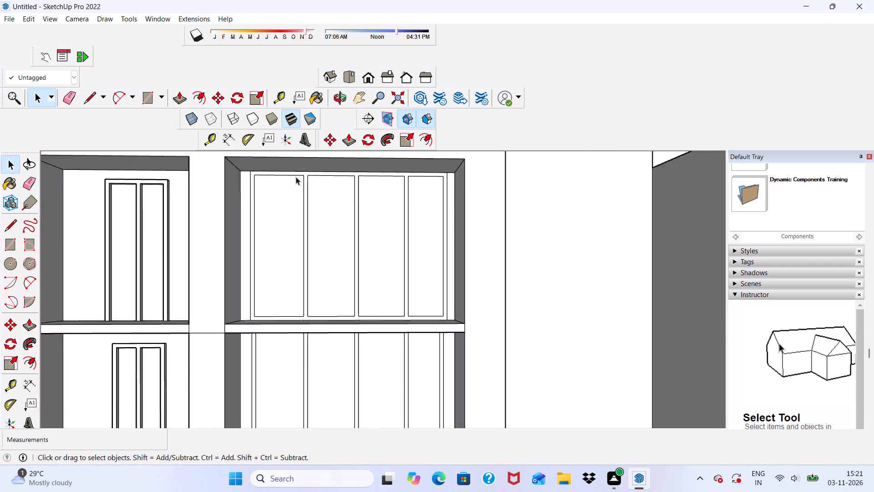
pyautogui.scroll(14, 296, 177)
pyautogui.click(295, 174)
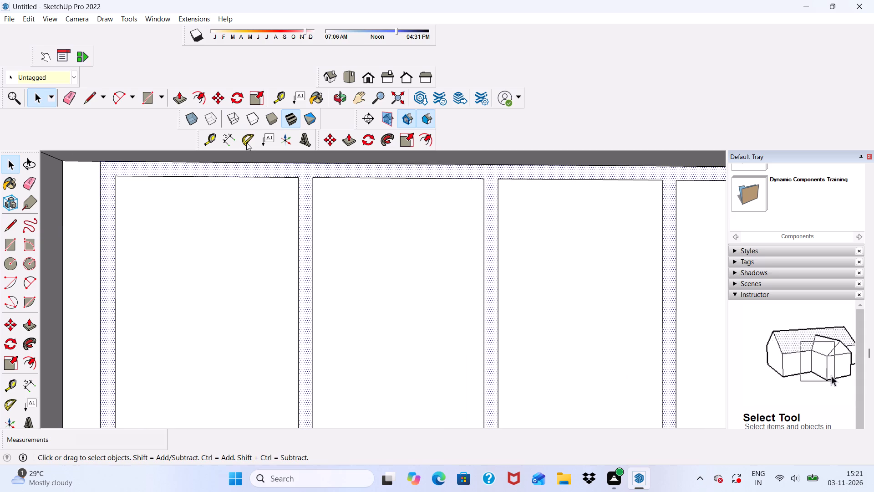
pyautogui.click(183, 93)
pyautogui.scroll(4, 305, 175)
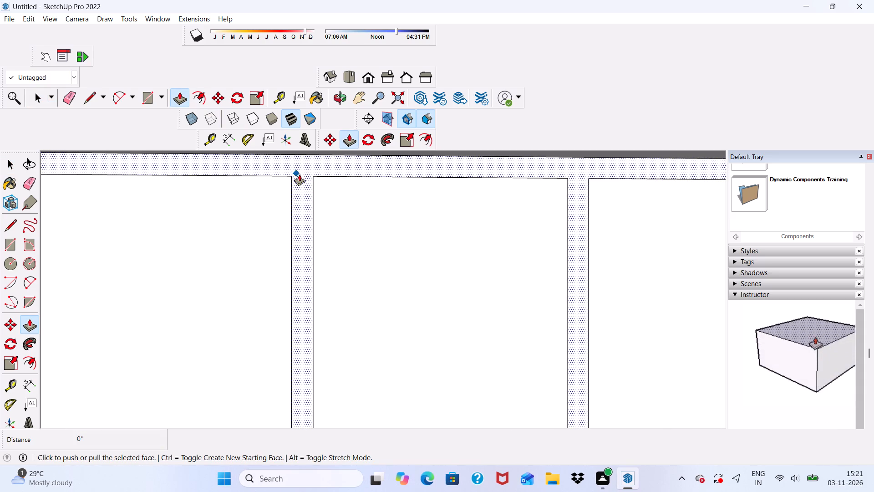
pyautogui.click(301, 174)
pyautogui.scroll(-4, 286, 190)
pyautogui.scroll(-5, 240, 154)
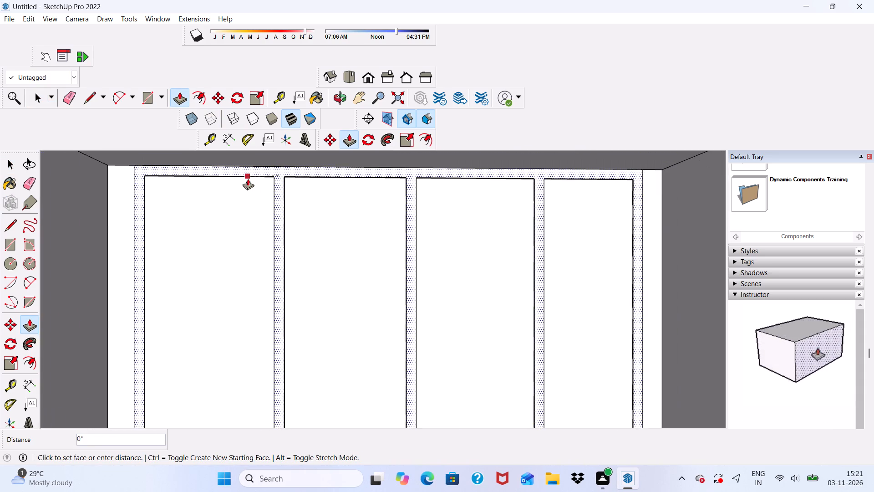
pyautogui.press('3')
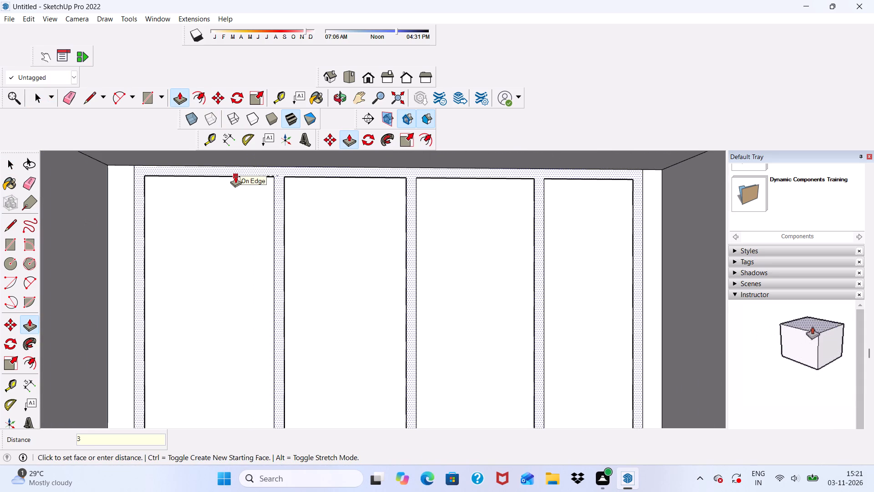
pyautogui.hotkey('shift', '"')
pyautogui.scroll(-4, 189, 207)
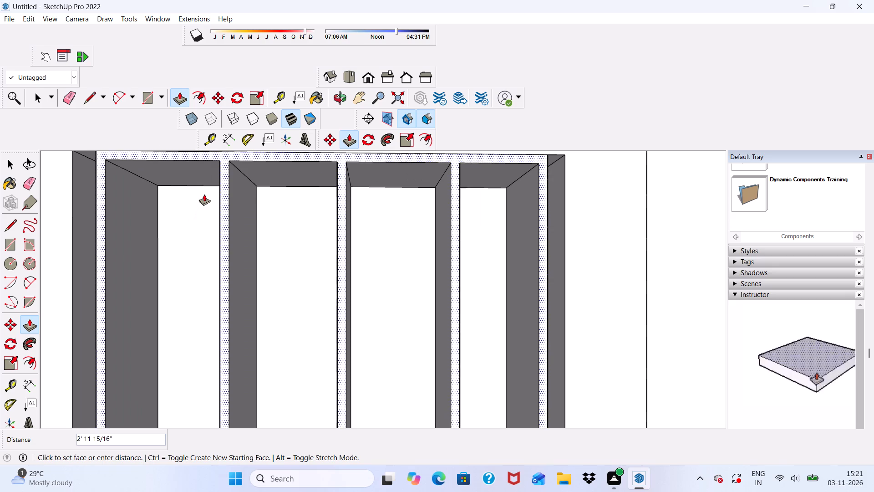
pyautogui.press('3')
pyautogui.hotkey('shift', '"')
pyautogui.press('Return')
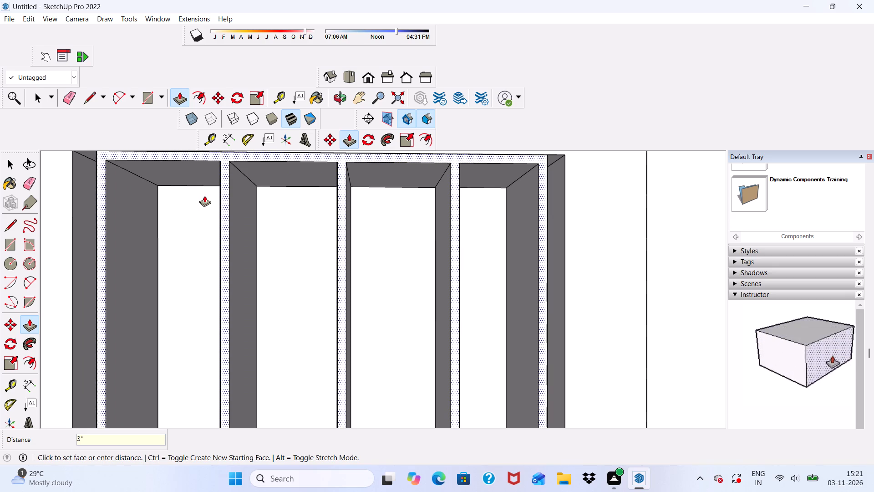
# Push/Pull the joined frame and mullion face in the second wide recess from the top outward by 3".
pyautogui.scroll(-4, 277, 199)
pyautogui.scroll(-8, 292, 157)
pyautogui.scroll(7, 319, 377)
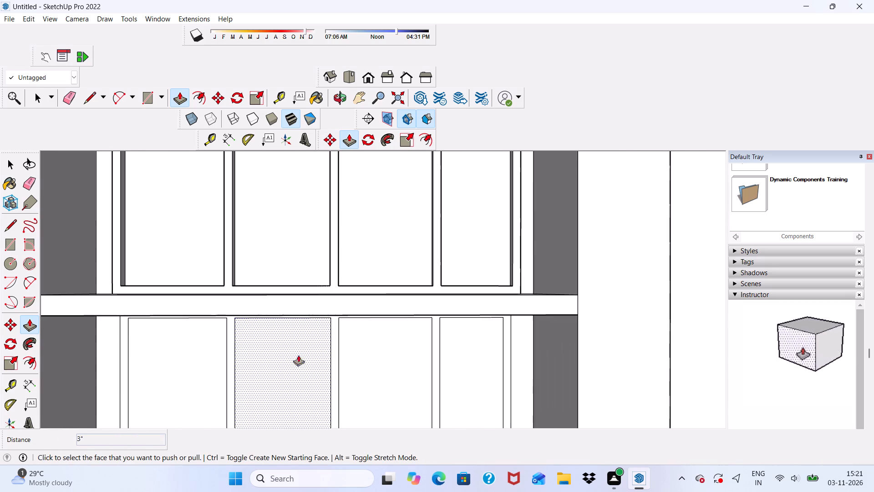
pyautogui.moveTo(288, 356); pyautogui.dragTo(285, 315, button='middle')
pyautogui.scroll(7, 355, 330)
pyautogui.click(319, 311)
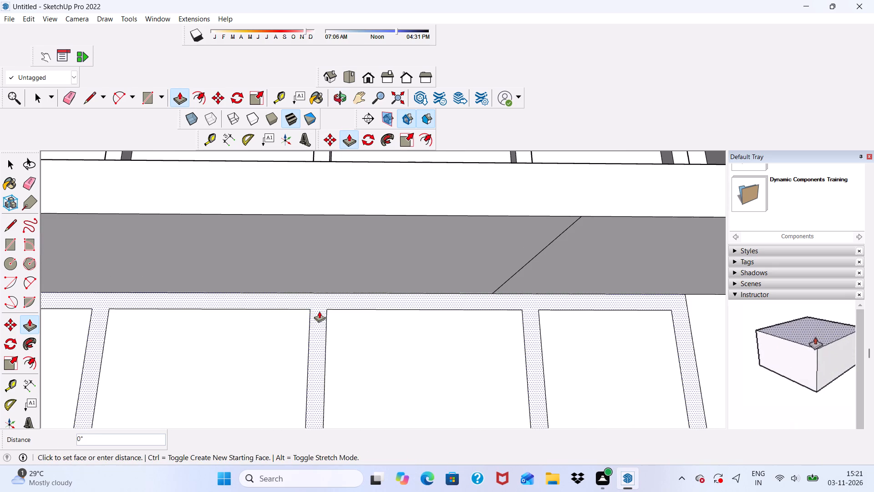
pyautogui.press('3')
pyautogui.hotkey('shift', '"')
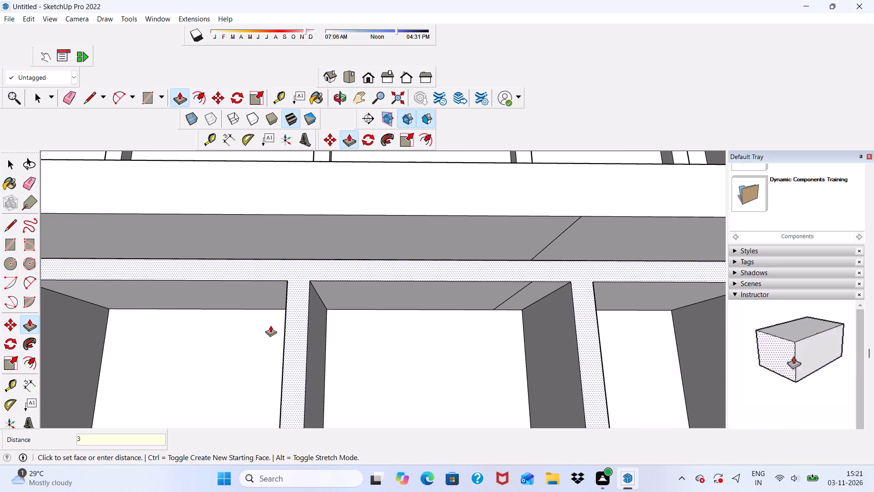
pyautogui.press('Return')
# Push/Pull the joined frame and mullion face in the third wide recess from the top outward by 3".
pyautogui.scroll(2, 271, 332)
pyautogui.scroll(-7, 295, 337)
pyautogui.scroll(-5, 238, 203)
pyautogui.scroll(-3, 280, 205)
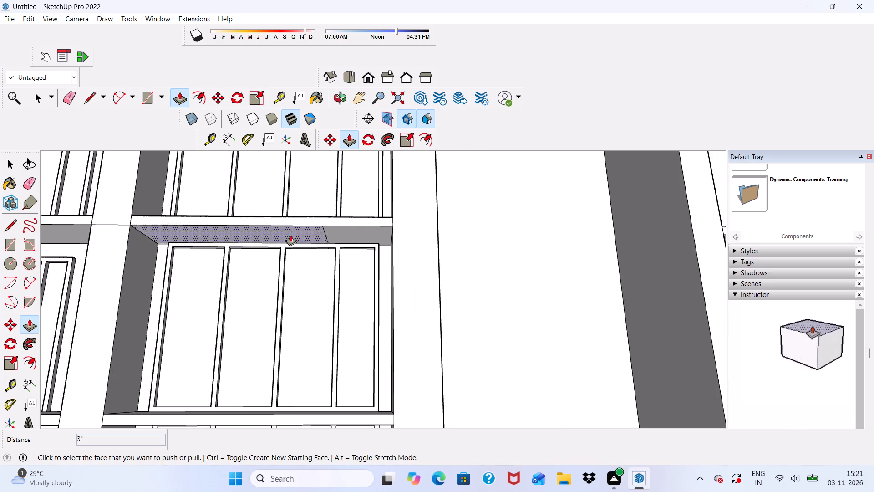
pyautogui.scroll(-6, 290, 235)
pyautogui.scroll(2, 310, 270)
pyautogui.scroll(-9, 294, 171)
pyautogui.scroll(6, 276, 372)
pyautogui.scroll(1, 299, 326)
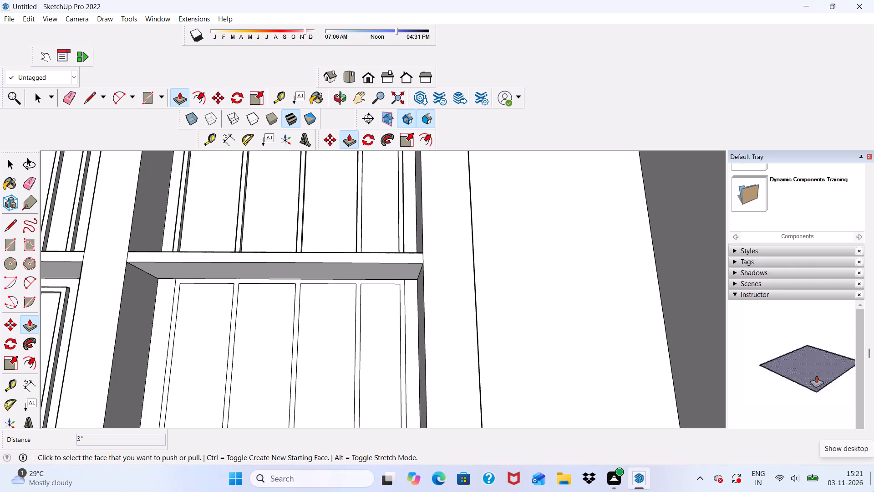
pyautogui.scroll(1, 867, 369)
pyautogui.scroll(-3, 824, 369)
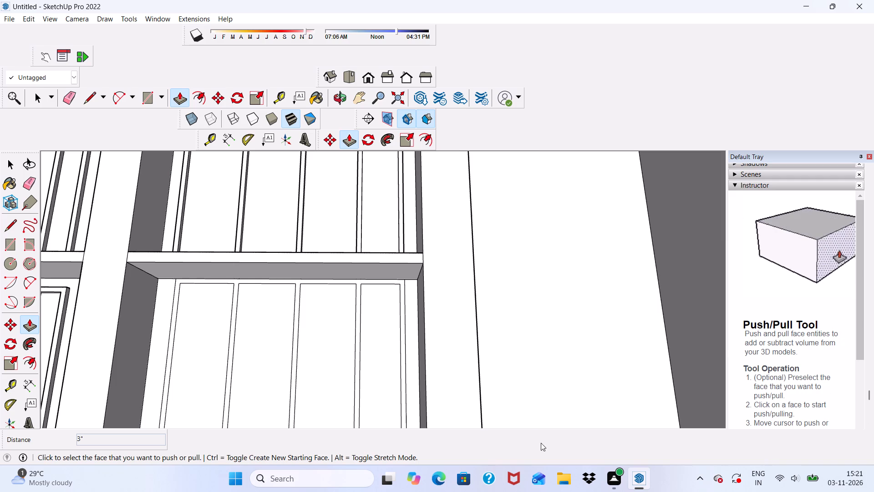
pyautogui.scroll(-9, 462, 147)
pyautogui.scroll(1, 535, 195)
pyautogui.scroll(-4, 535, 206)
pyautogui.scroll(3, 465, 223)
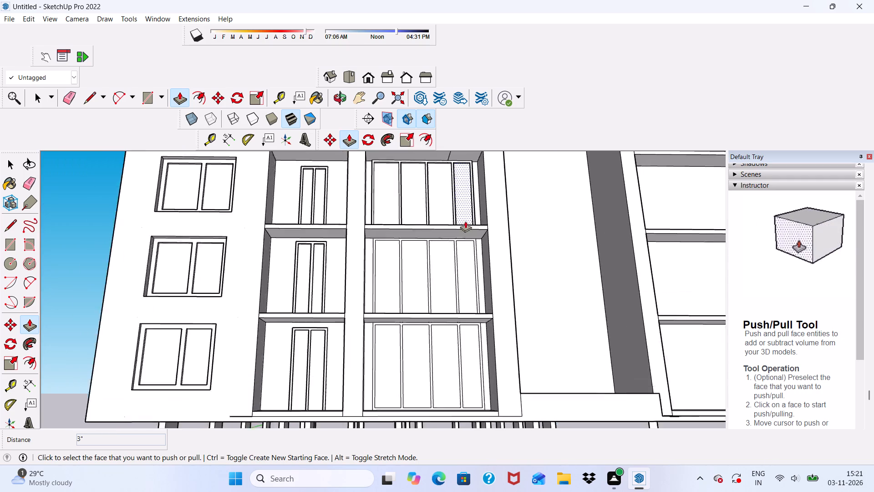
pyautogui.scroll(16, 465, 221)
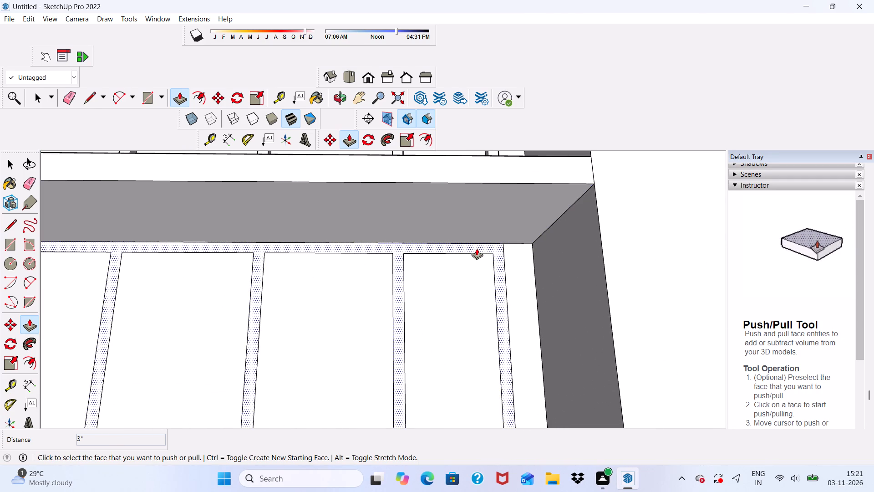
pyautogui.click(476, 247)
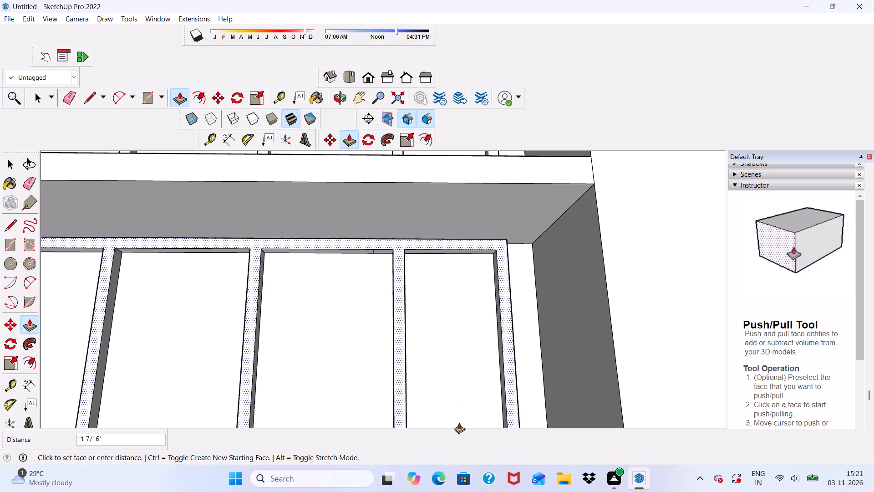
pyautogui.press('3')
pyautogui.hotkey('shift', '"')
pyautogui.press('Return')
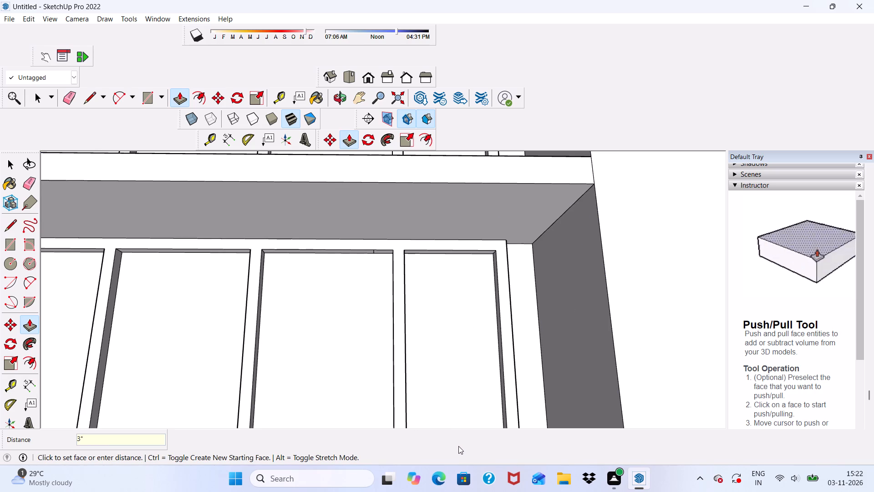
# Push/Pull the joined frame and mullion face in the left wing's bottom wide recess outward by 3".
pyautogui.scroll(-2, 477, 451)
pyautogui.scroll(-3, 266, 404)
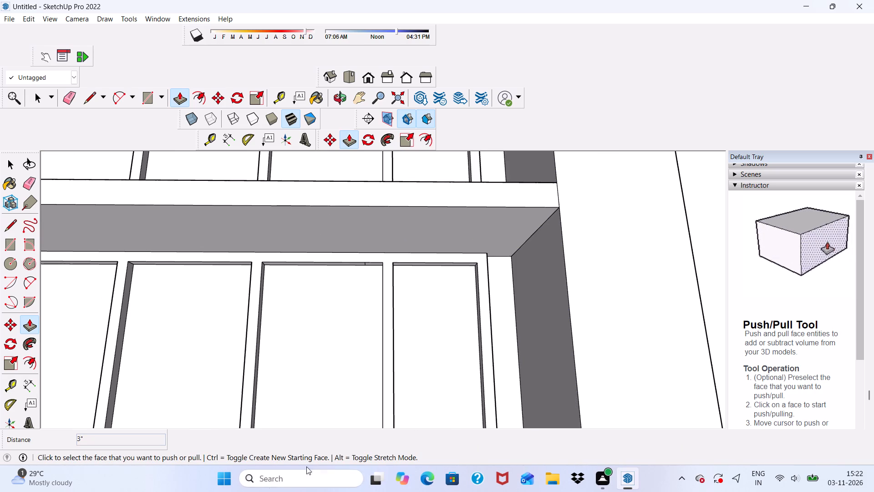
pyautogui.scroll(-9, 306, 466)
pyautogui.scroll(-19, 541, 250)
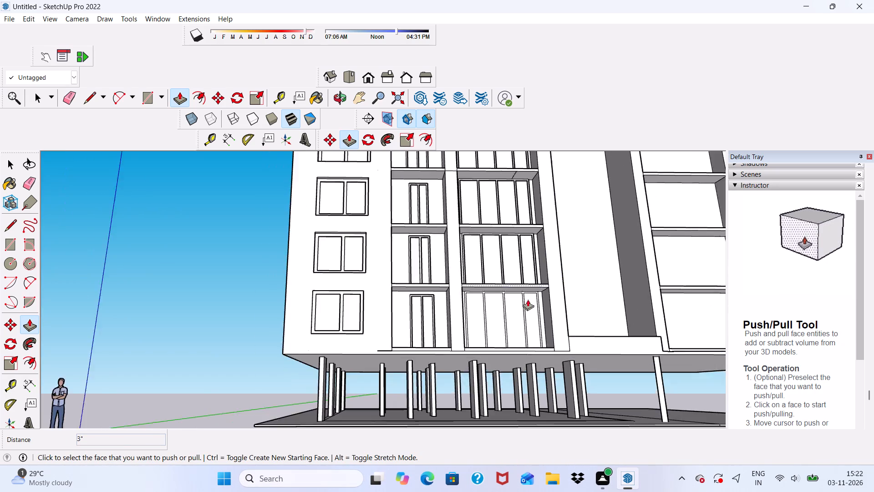
pyautogui.scroll(7, 517, 323)
pyautogui.scroll(10, 496, 271)
pyautogui.scroll(2, 560, 255)
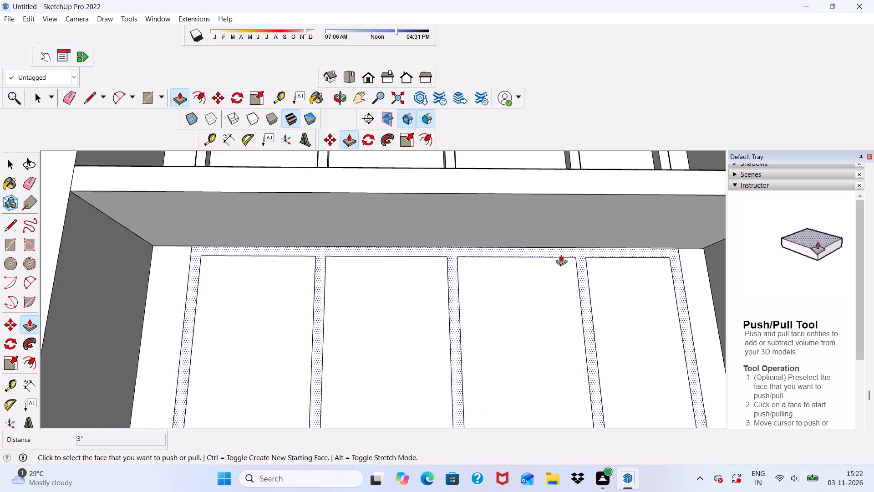
pyautogui.scroll(4, 561, 255)
pyautogui.click(577, 251)
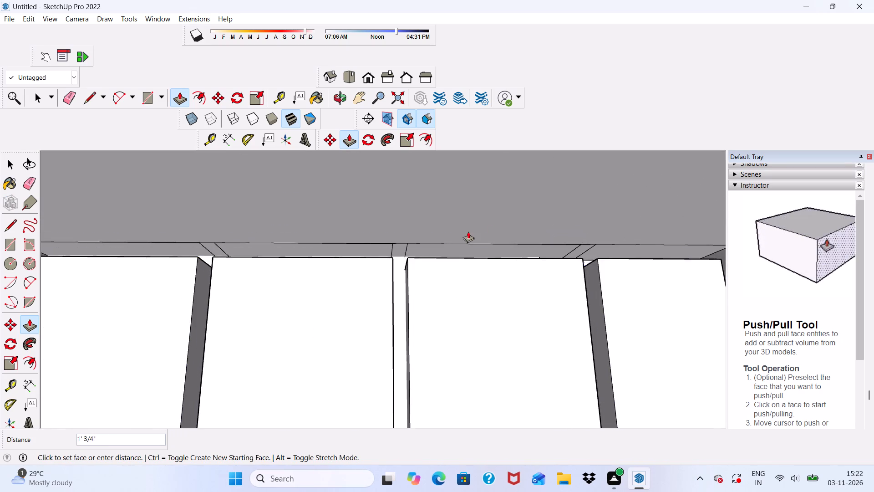
pyautogui.scroll(-3, 620, 221)
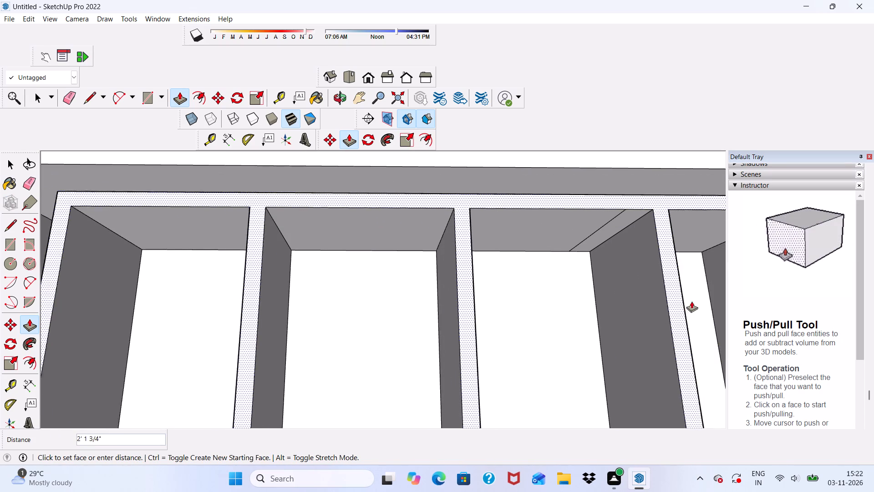
pyautogui.press('3')
pyautogui.hotkey('shift', '"')
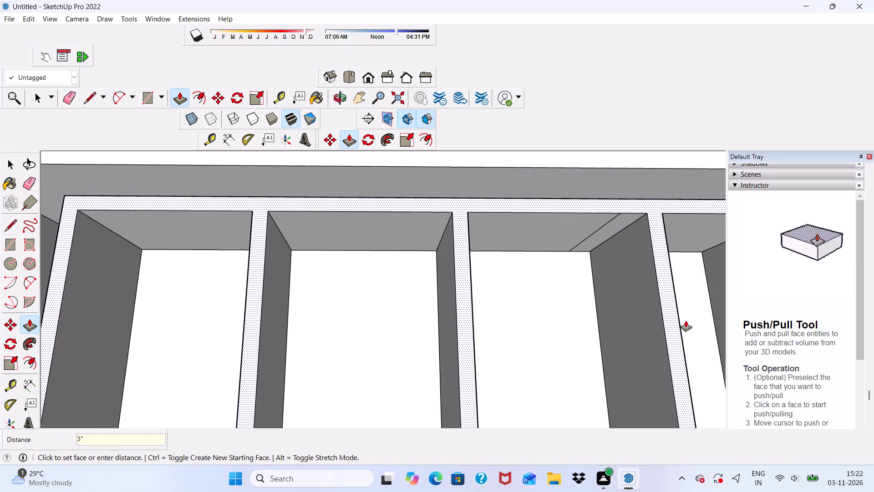
pyautogui.press('Return')
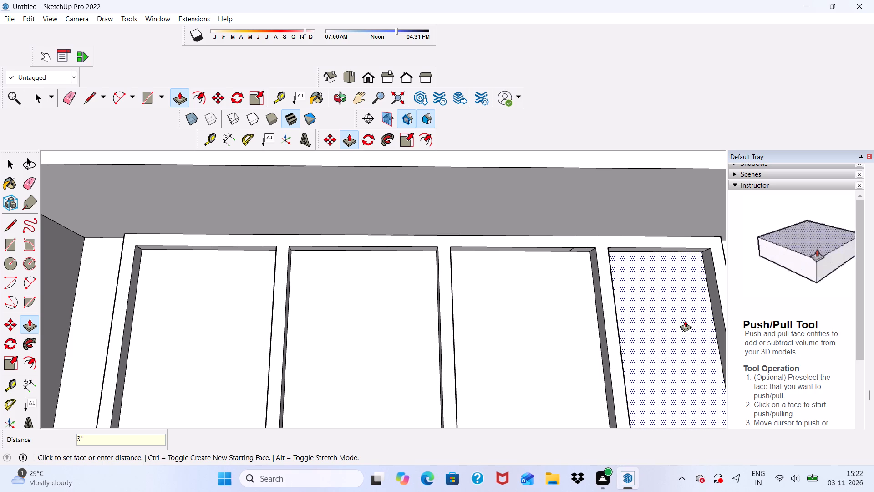
pyautogui.press('space')
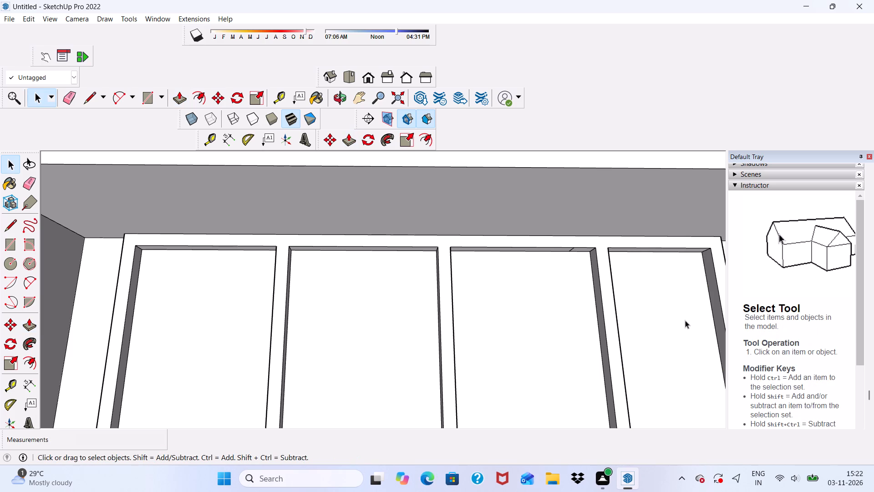
# Examine the whole front facade, comparing the left wing's glazed wide recesses with those of the right wing.
pyautogui.scroll(-5, 663, 333)
pyautogui.scroll(-9, 515, 307)
pyautogui.moveTo(592, 264); pyautogui.dragTo(550, 350, button='middle')
pyautogui.scroll(-6, 519, 287)
pyautogui.scroll(-5, 503, 351)
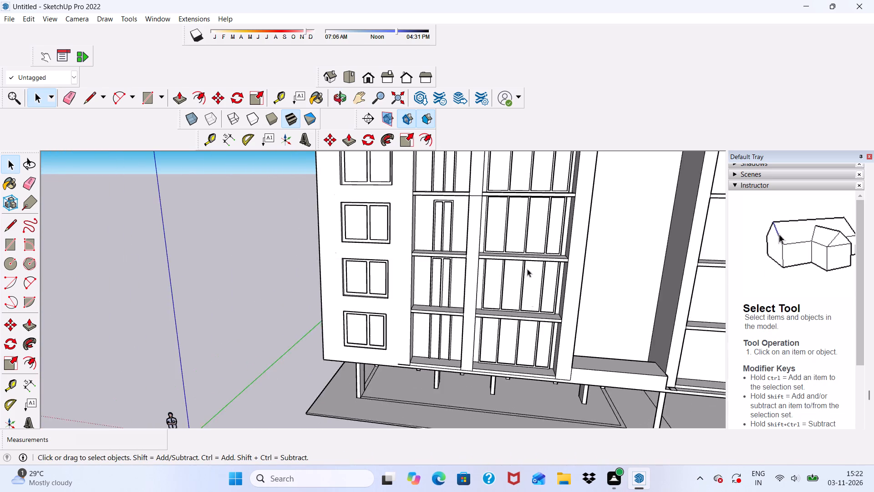
pyautogui.scroll(-5, 527, 269)
pyautogui.moveTo(513, 304); pyautogui.dragTo(549, 275, button='middle')
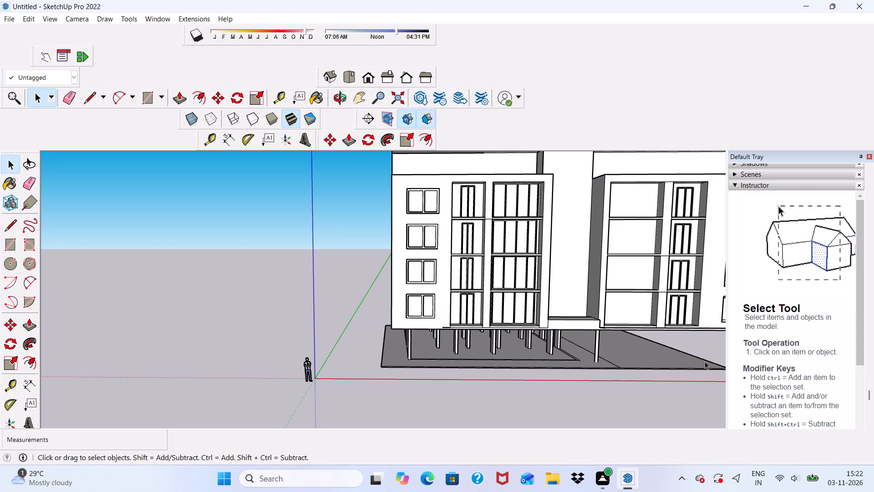
pyautogui.scroll(-7, 207, 249)
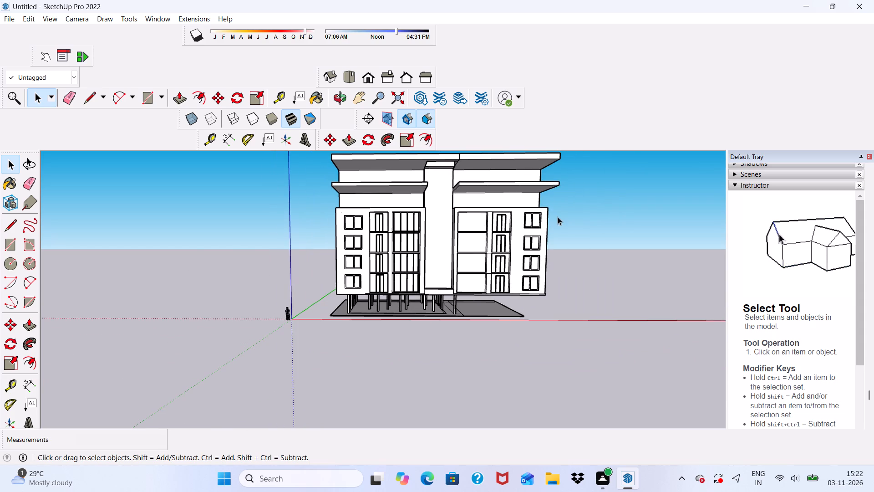
pyautogui.scroll(6, 559, 227)
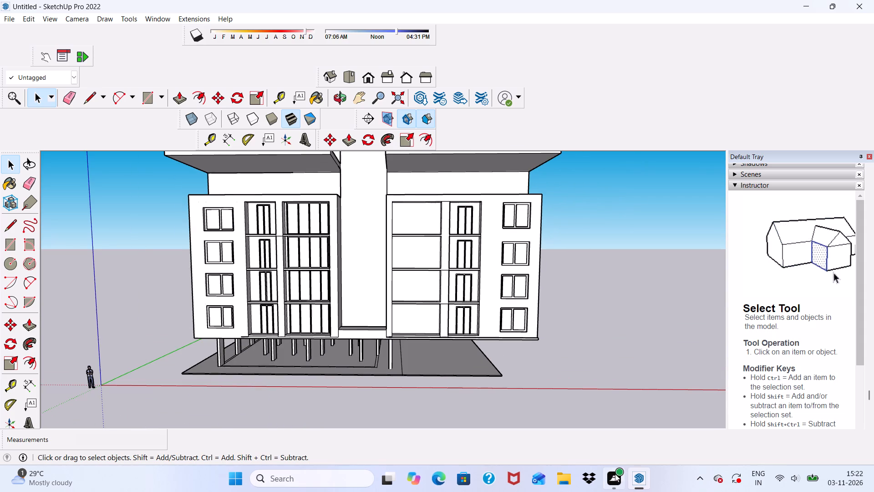
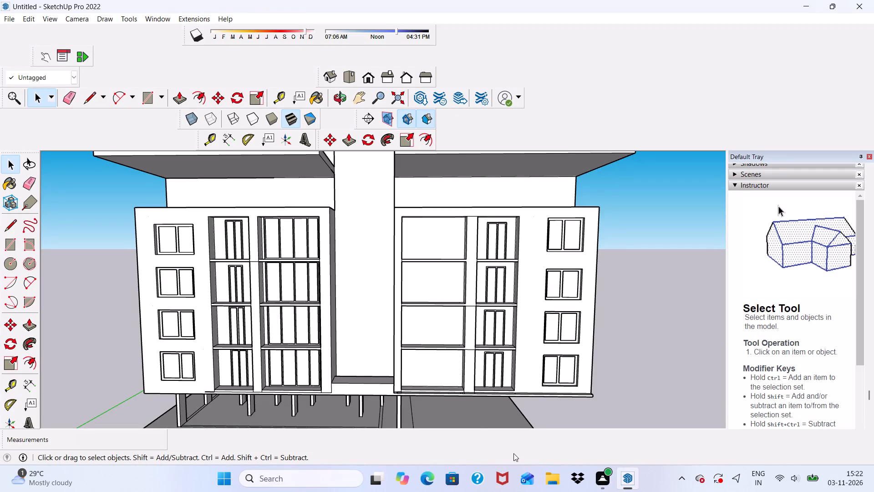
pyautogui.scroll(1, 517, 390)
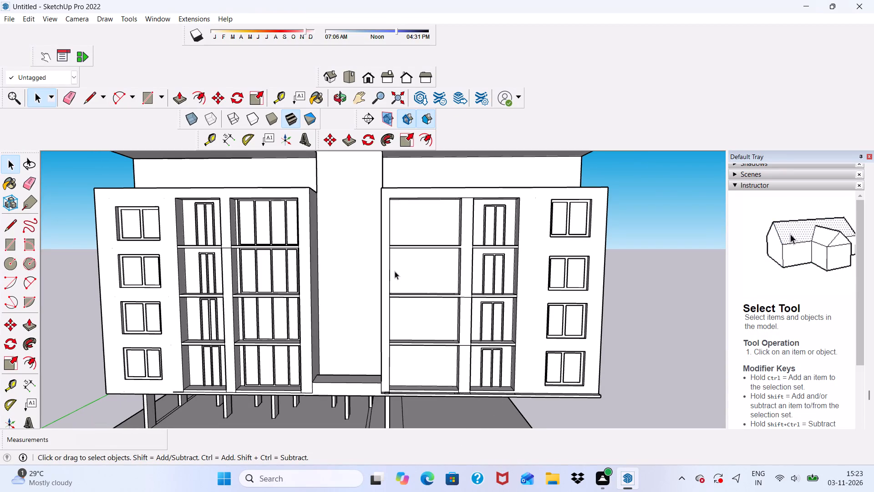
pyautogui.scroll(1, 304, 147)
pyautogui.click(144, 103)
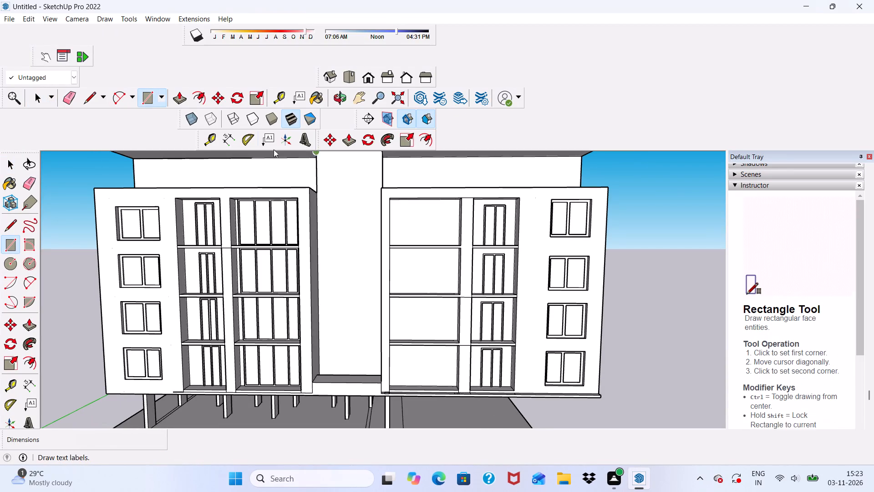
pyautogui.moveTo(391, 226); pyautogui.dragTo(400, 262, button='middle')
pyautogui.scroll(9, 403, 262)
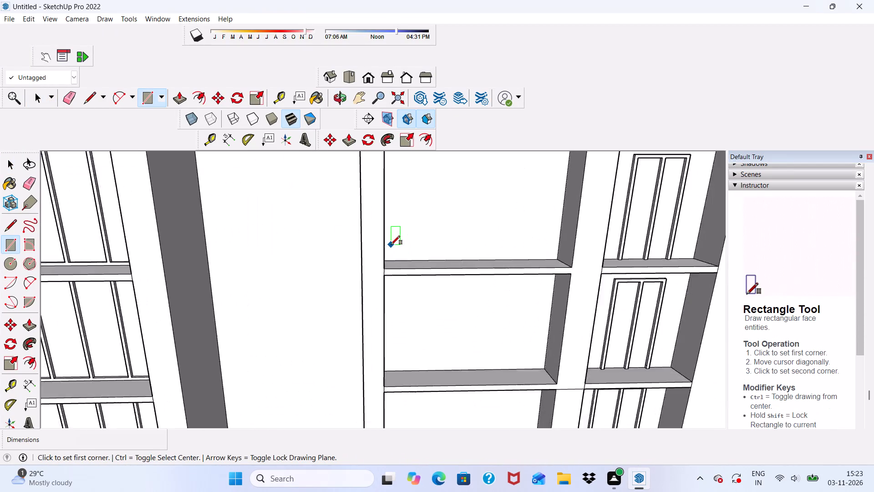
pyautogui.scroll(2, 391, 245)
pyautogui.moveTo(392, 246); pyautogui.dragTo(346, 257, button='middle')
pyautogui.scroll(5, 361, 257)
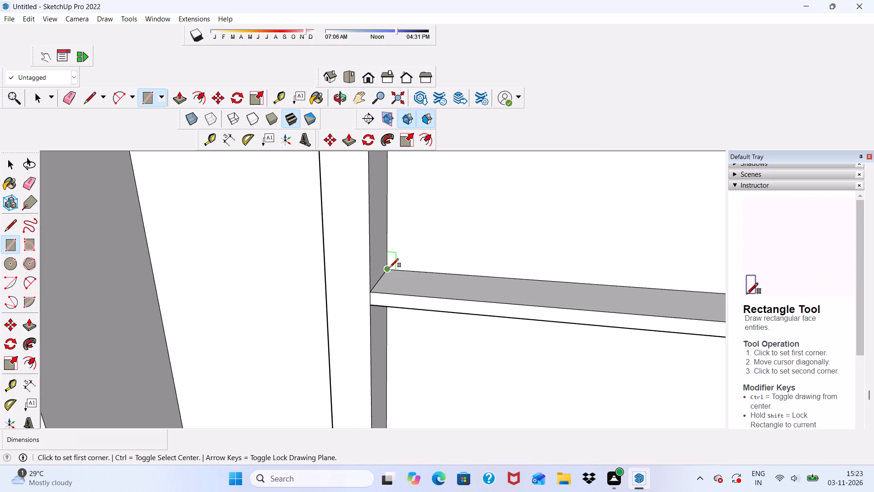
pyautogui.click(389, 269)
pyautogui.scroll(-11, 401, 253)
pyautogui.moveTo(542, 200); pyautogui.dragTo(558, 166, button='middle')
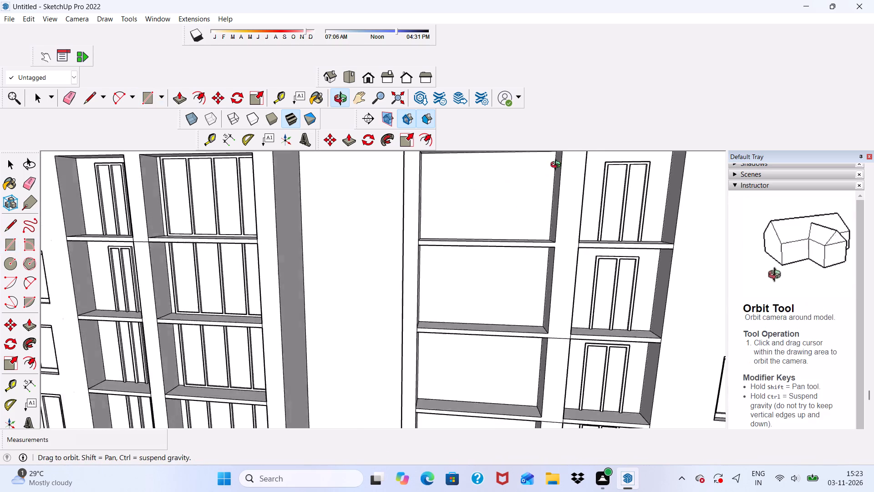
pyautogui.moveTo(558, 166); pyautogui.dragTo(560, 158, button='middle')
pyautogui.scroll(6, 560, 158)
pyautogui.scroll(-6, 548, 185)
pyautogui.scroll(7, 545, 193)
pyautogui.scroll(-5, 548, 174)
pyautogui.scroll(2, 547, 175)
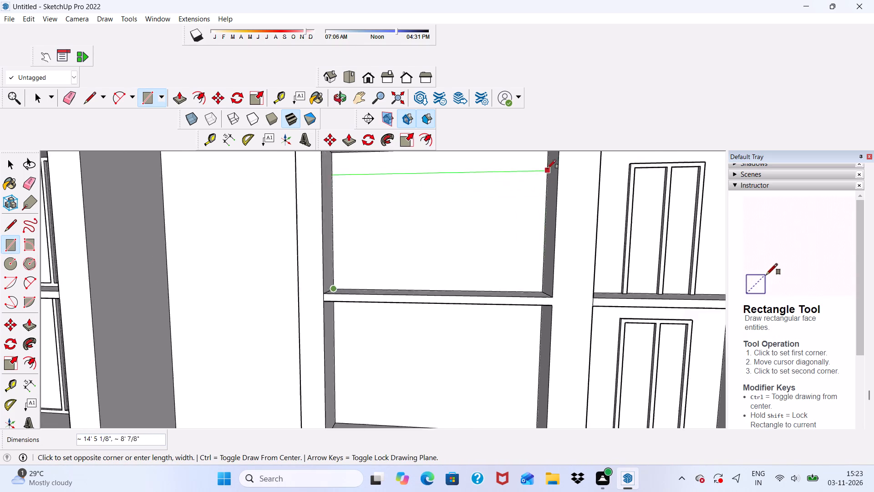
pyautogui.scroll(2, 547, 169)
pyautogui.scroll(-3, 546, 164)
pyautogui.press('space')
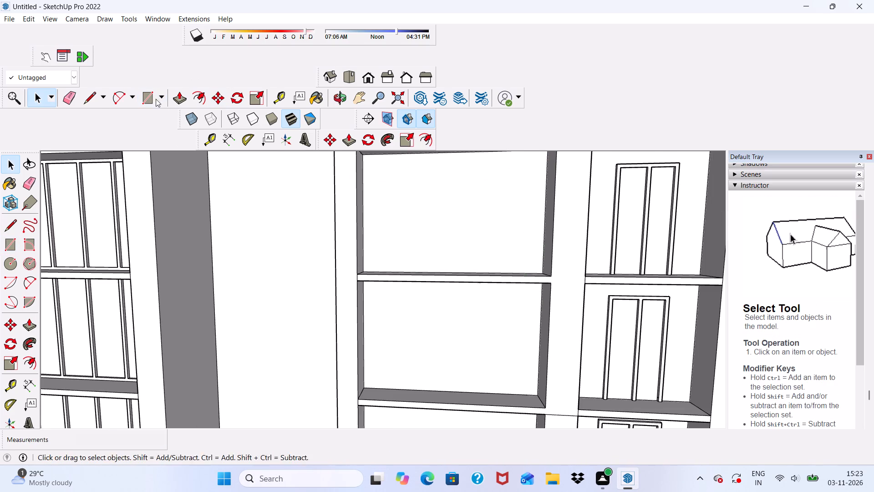
# Draw a rectangle about 13' 8 1/2" by 9' 6" on the back wall of the right block's top-floor empty balcony bay.
pyautogui.click(152, 101)
pyautogui.scroll(3, 359, 250)
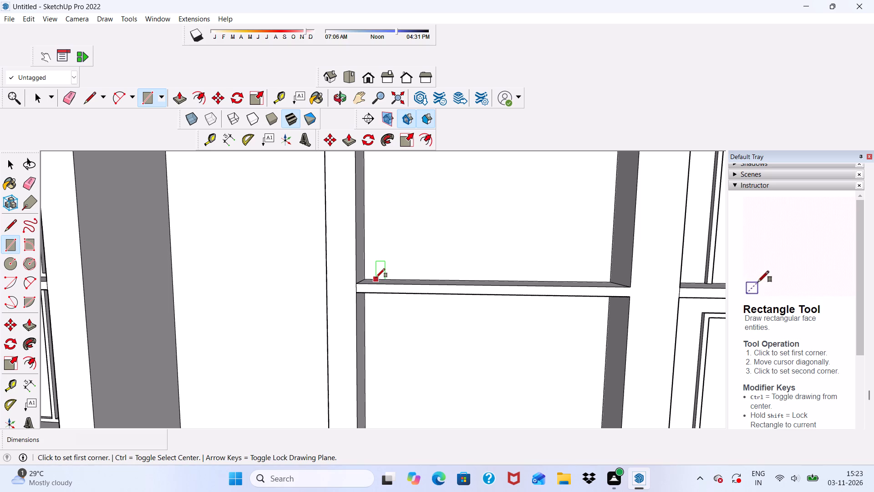
pyautogui.click(376, 277)
pyautogui.scroll(-5, 387, 252)
pyautogui.scroll(-1, 472, 209)
pyautogui.scroll(3, 518, 179)
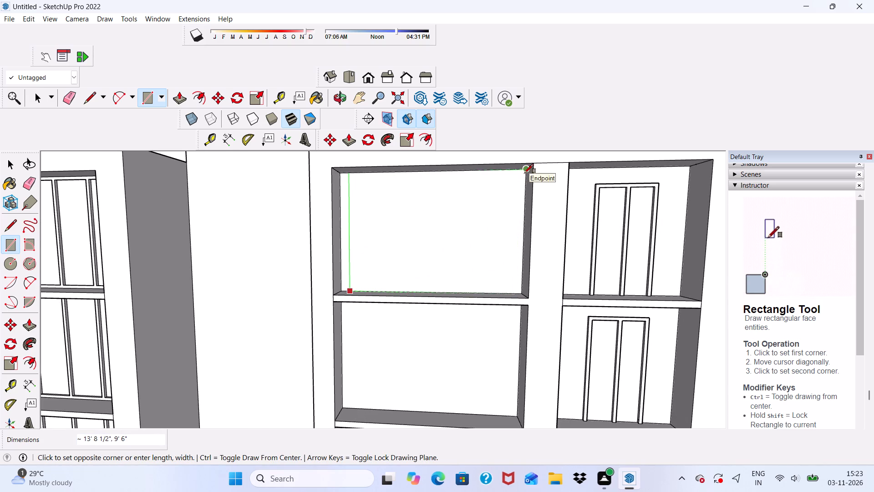
pyautogui.click(524, 174)
pyautogui.press('space')
pyautogui.scroll(-4, 476, 181)
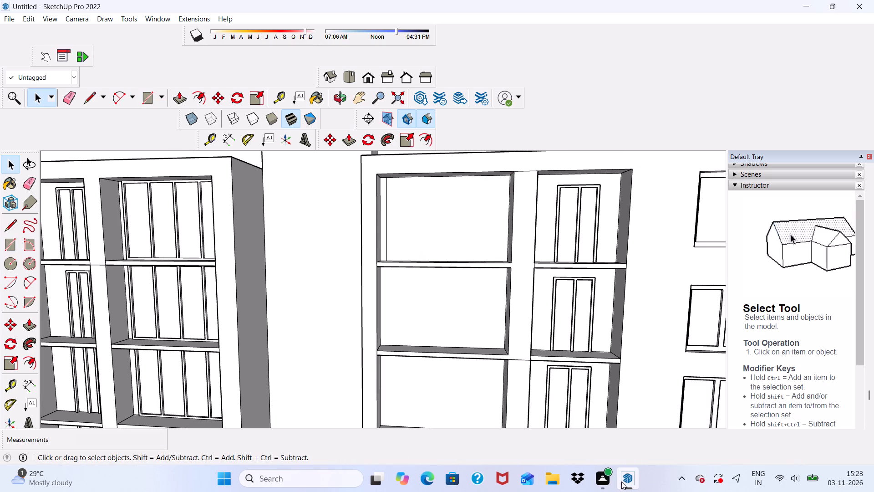
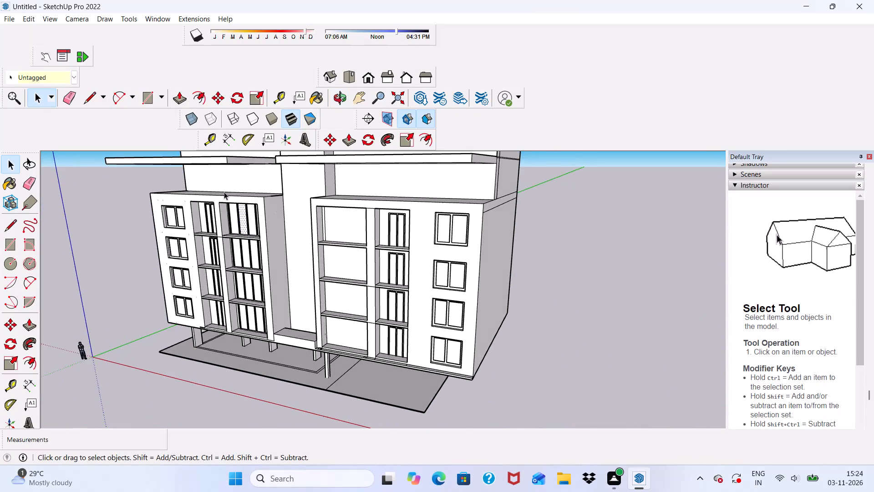
# Erase the stray edges around the balcony bays on the building's front, including those beside and under the left block's slabs.
pyautogui.scroll(1, 190, 190)
pyautogui.click(66, 100)
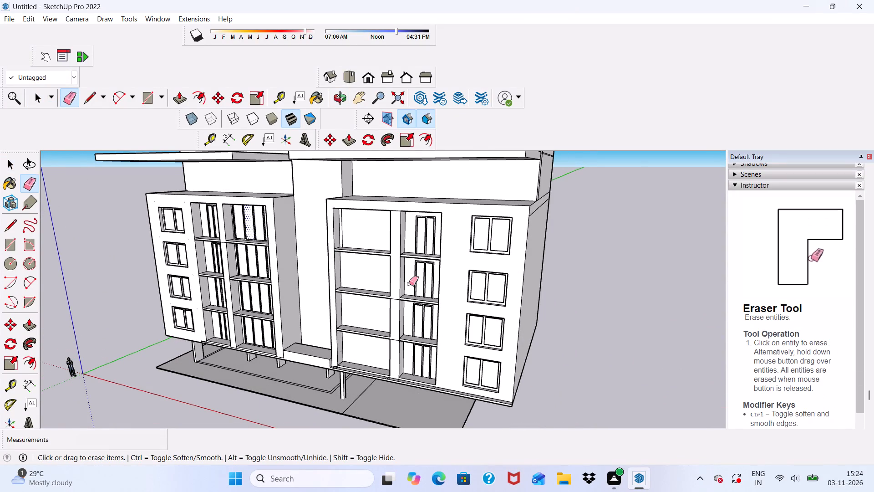
pyautogui.scroll(13, 409, 284)
pyautogui.moveTo(311, 206); pyautogui.dragTo(326, 210)
pyautogui.scroll(-4, 330, 210)
pyautogui.moveTo(404, 238); pyautogui.dragTo(412, 236, button='middle')
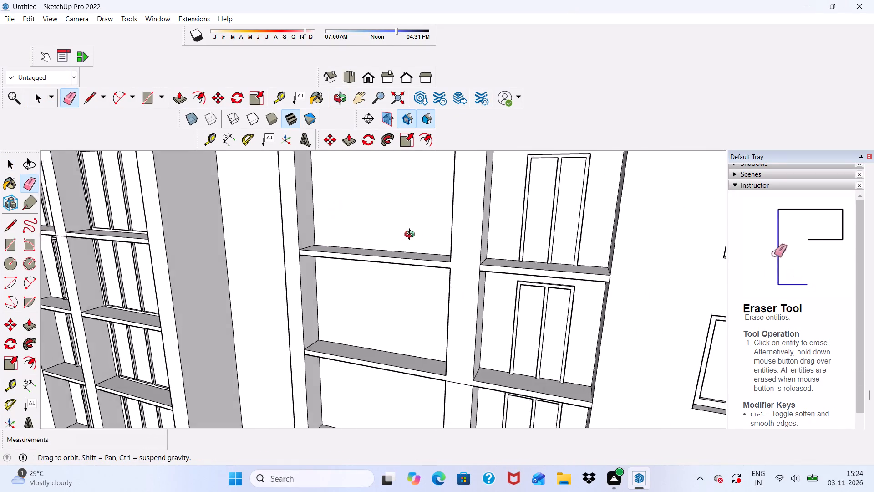
pyautogui.moveTo(412, 236); pyautogui.dragTo(528, 204, button='middle')
pyautogui.scroll(-17, 337, 170)
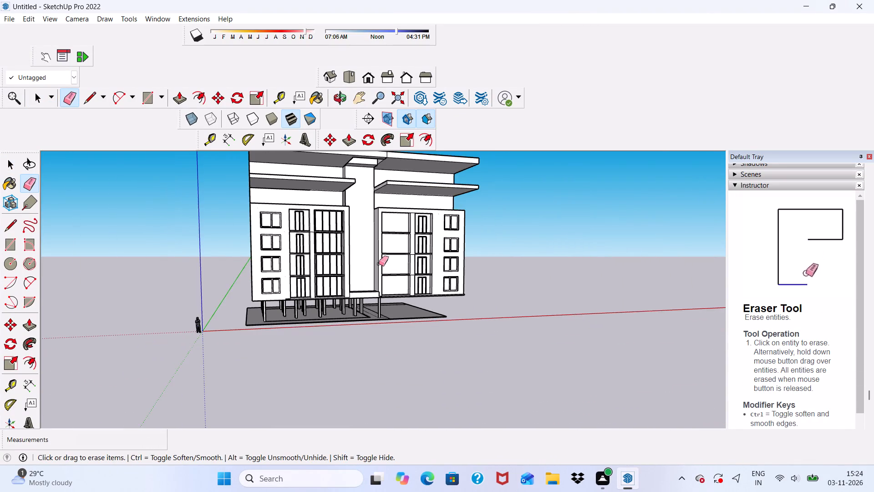
pyautogui.moveTo(369, 264); pyautogui.dragTo(331, 210, button='middle')
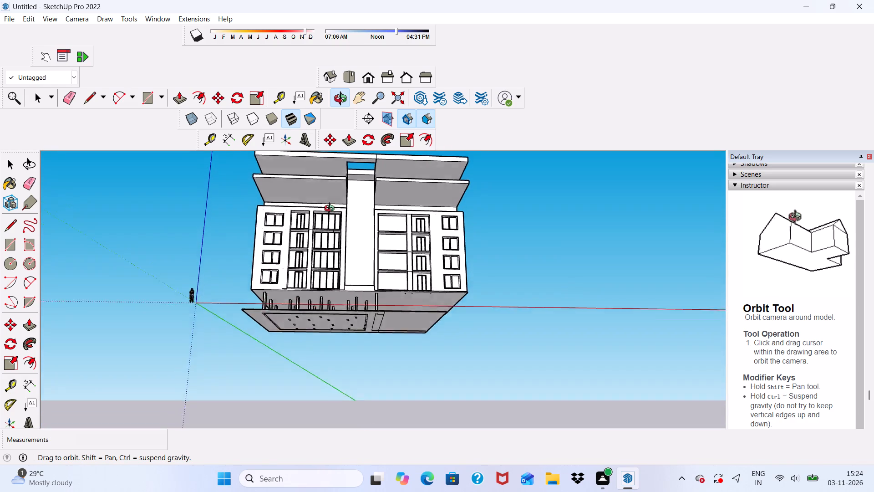
pyautogui.moveTo(331, 210); pyautogui.dragTo(344, 248, button='middle')
pyautogui.scroll(5, 387, 263)
pyautogui.scroll(4, 269, 225)
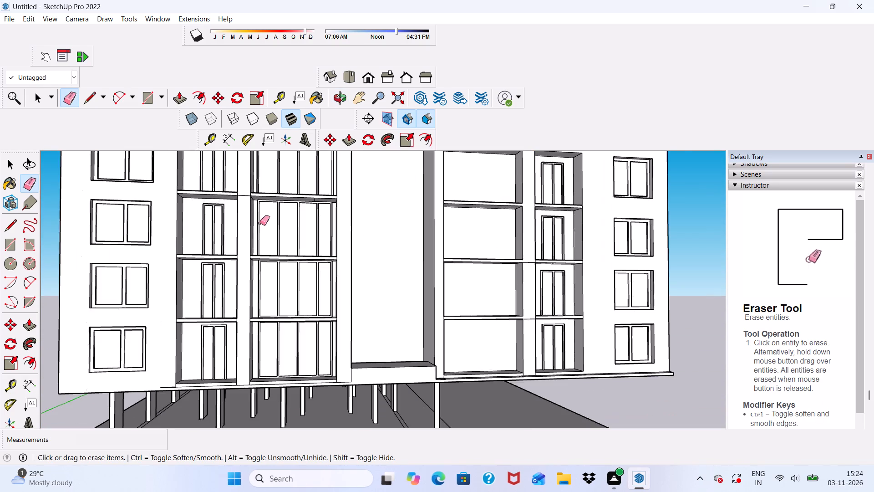
pyautogui.scroll(9, 260, 223)
pyautogui.moveTo(235, 178); pyautogui.dragTo(239, 197)
pyautogui.moveTo(241, 207); pyautogui.dragTo(280, 204, button='middle')
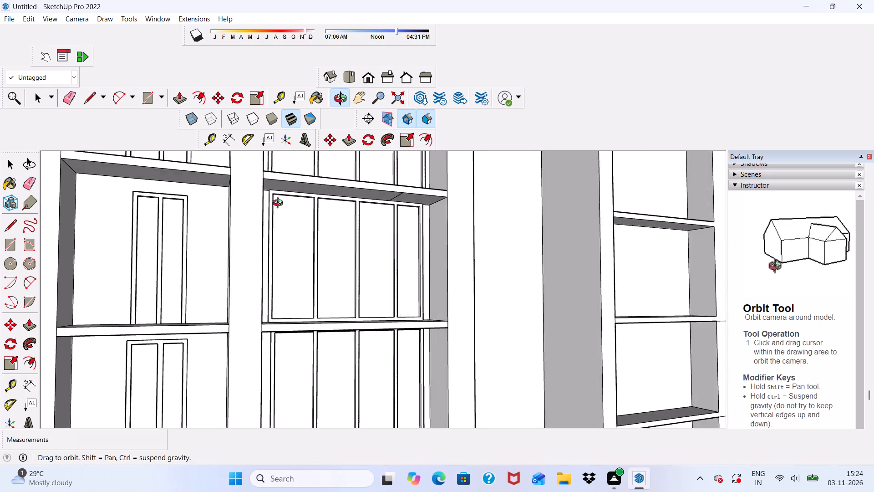
pyautogui.moveTo(280, 204); pyautogui.dragTo(314, 194, button='middle')
pyautogui.scroll(8, 317, 194)
pyautogui.moveTo(429, 197); pyautogui.dragTo(438, 202)
pyautogui.scroll(-6, 444, 186)
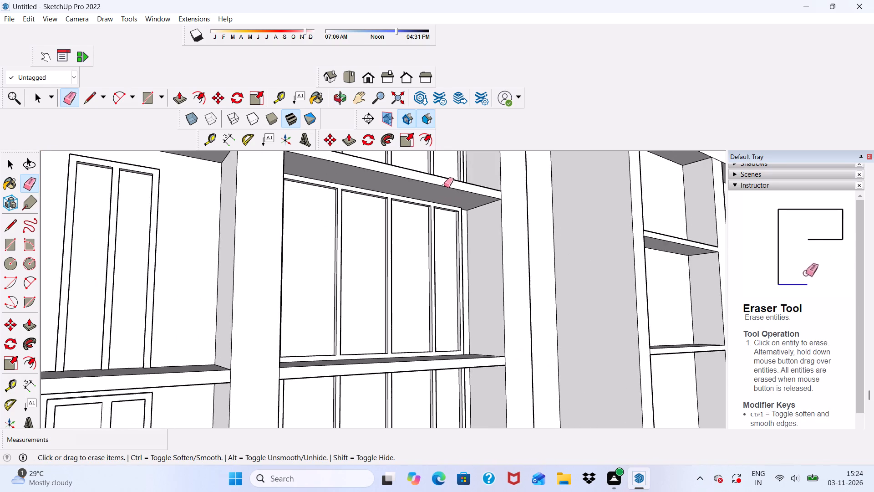
pyautogui.scroll(-11, 434, 184)
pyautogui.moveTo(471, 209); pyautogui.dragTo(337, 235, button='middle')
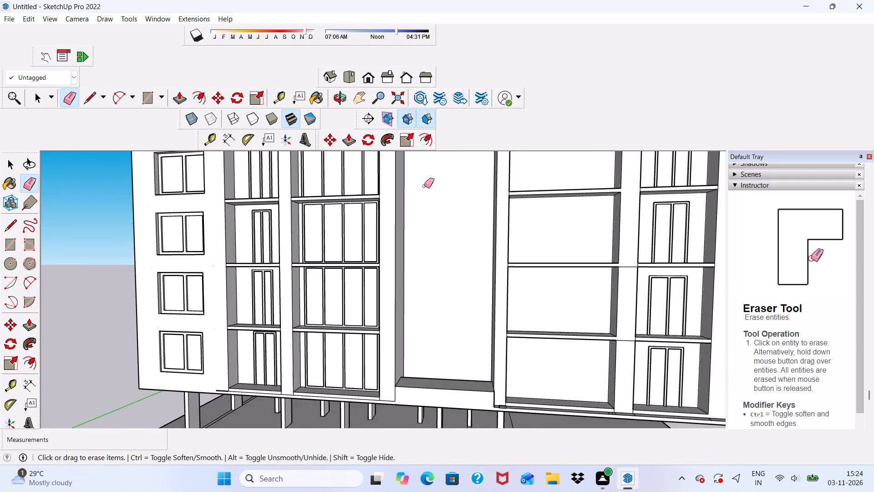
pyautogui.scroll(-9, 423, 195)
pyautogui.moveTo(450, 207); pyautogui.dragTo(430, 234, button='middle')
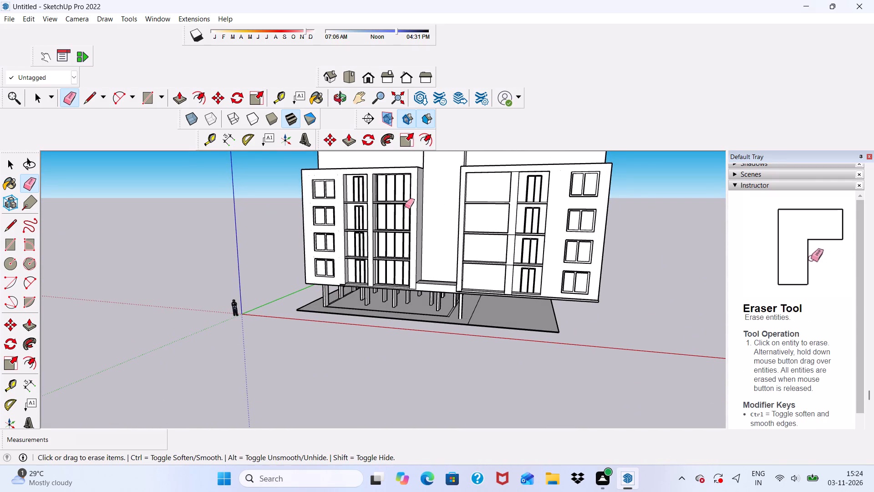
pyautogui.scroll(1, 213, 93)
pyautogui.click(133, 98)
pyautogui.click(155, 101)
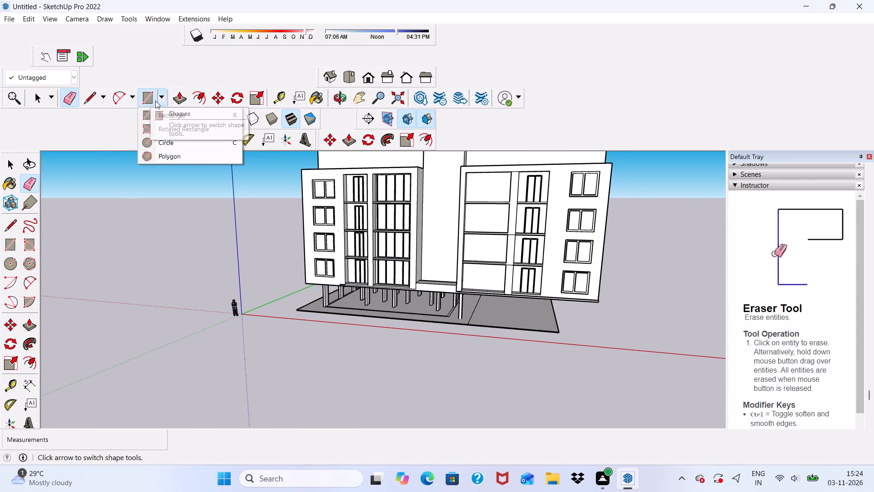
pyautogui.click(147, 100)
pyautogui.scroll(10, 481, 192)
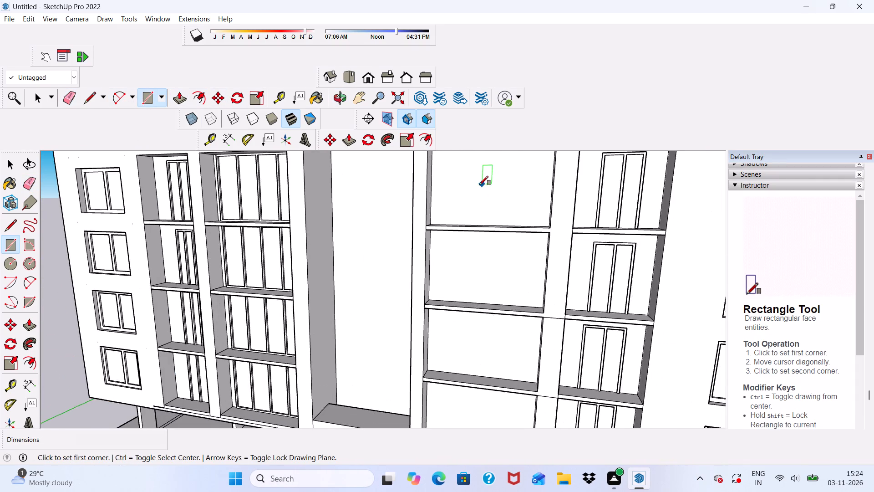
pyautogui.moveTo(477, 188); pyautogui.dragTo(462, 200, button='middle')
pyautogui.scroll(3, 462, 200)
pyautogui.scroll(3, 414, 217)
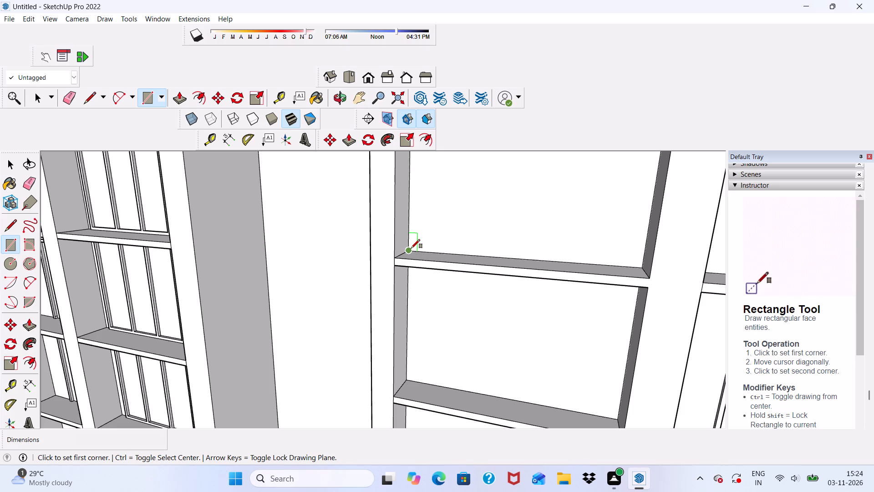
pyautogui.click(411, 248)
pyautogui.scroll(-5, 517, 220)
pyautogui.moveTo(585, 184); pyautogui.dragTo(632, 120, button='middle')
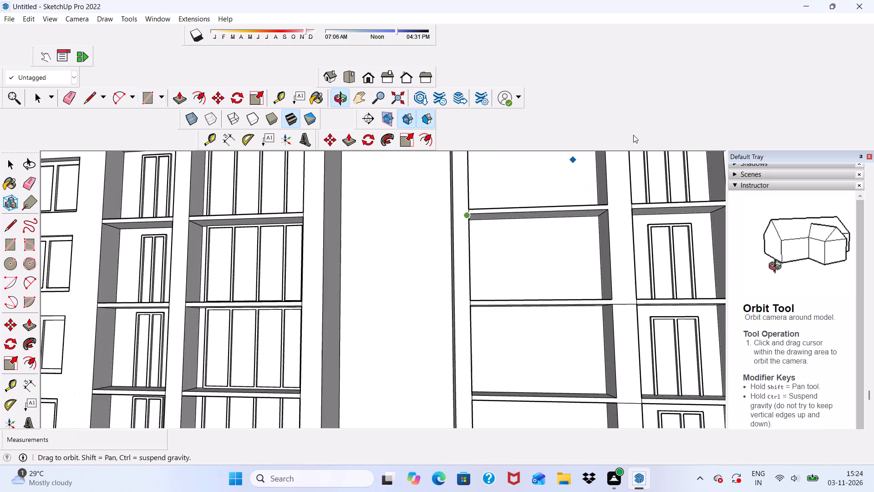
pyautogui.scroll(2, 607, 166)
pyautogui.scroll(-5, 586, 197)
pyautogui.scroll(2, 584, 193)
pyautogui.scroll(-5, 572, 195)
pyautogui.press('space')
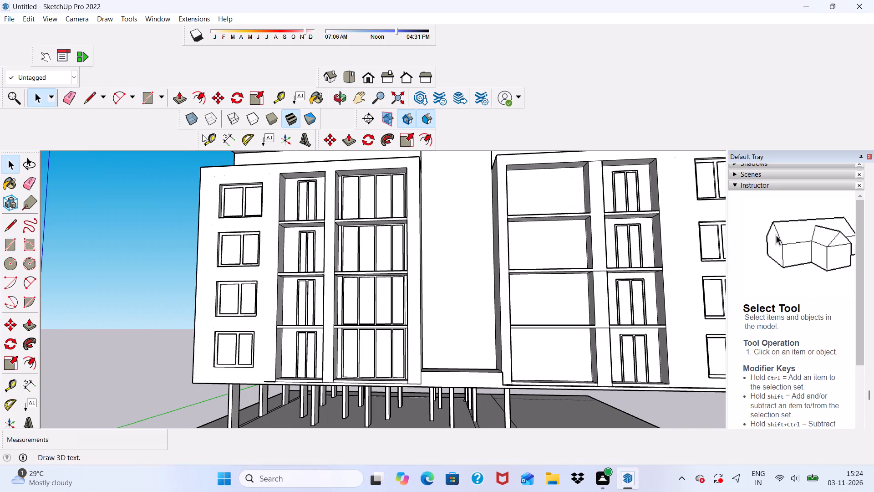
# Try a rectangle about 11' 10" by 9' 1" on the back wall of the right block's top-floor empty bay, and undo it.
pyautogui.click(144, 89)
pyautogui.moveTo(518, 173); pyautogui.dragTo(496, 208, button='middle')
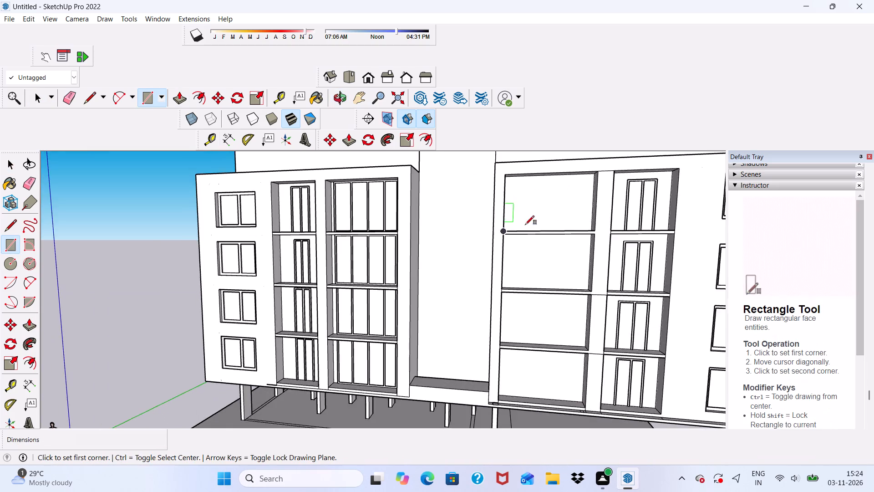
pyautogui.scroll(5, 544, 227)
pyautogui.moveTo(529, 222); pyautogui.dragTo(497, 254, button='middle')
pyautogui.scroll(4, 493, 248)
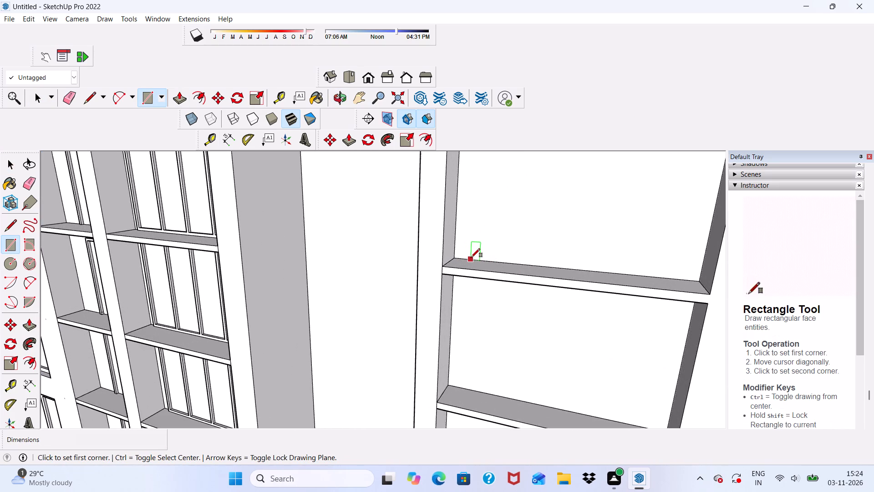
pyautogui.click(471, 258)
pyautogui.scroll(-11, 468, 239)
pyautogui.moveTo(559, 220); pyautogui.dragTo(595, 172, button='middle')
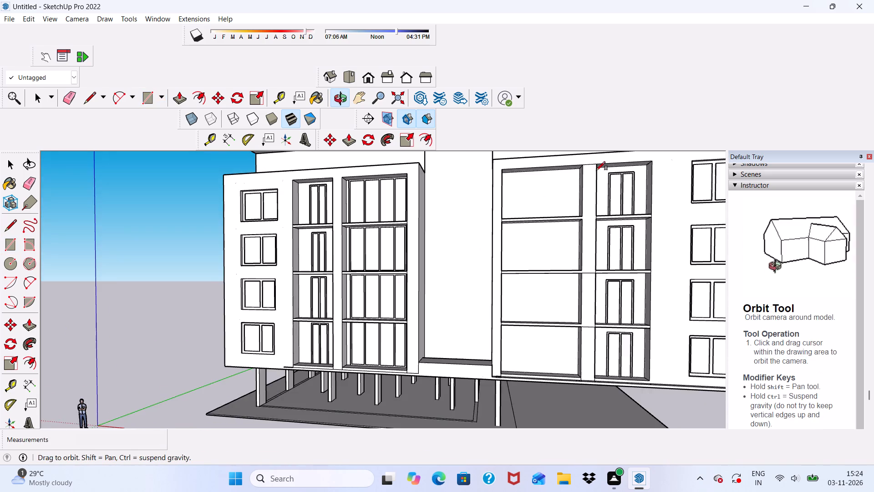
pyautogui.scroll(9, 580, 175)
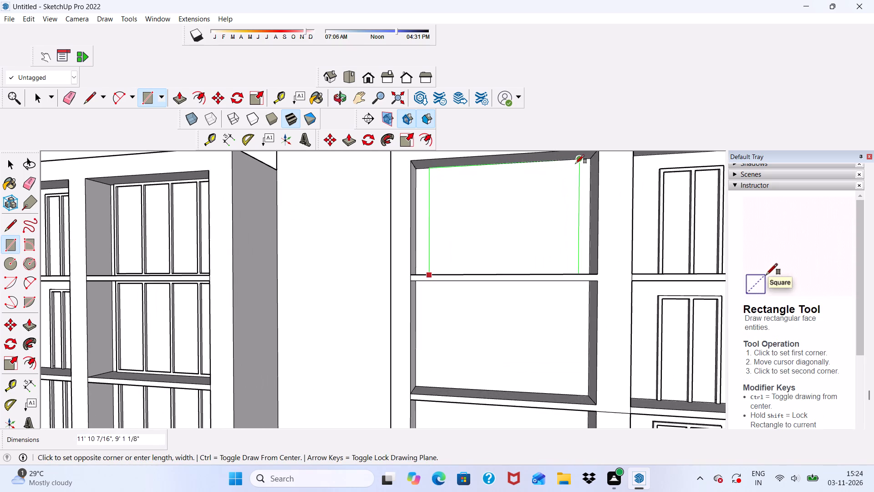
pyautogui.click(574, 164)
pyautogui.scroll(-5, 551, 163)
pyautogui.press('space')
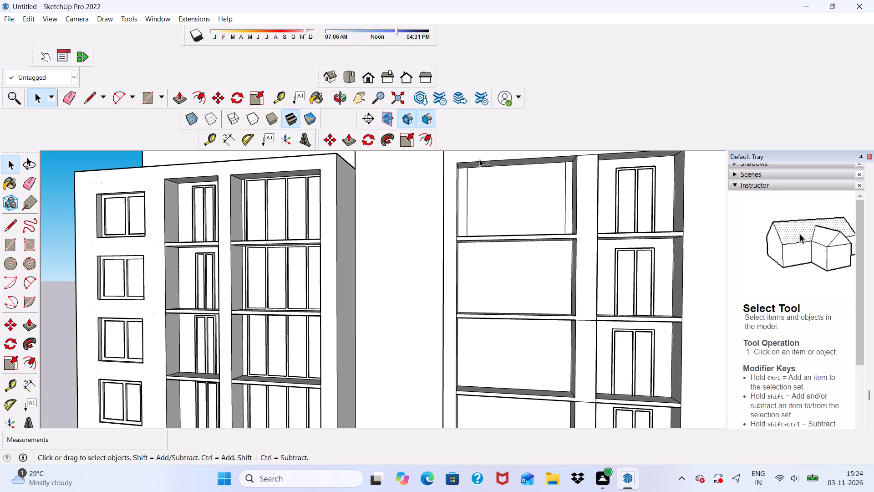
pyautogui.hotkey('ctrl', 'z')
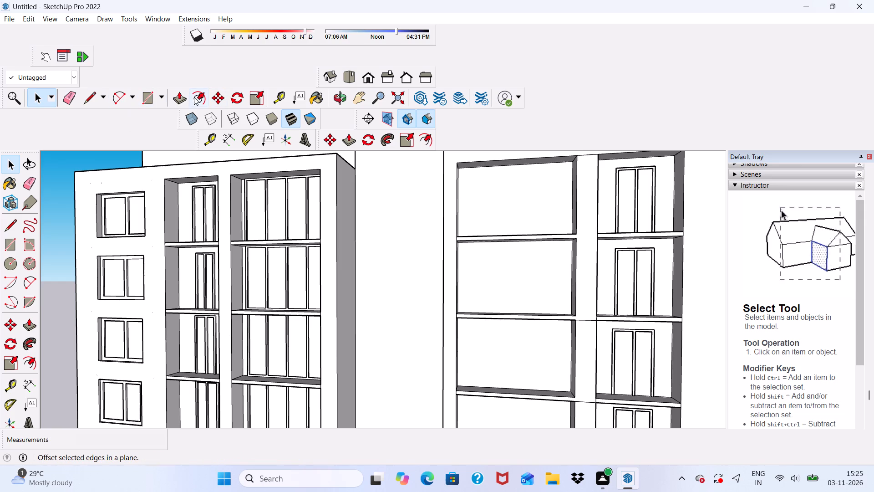
# Offset the back-wall face of the right block's top-floor empty bay inward by 3".
pyautogui.click(198, 97)
pyautogui.click(481, 187)
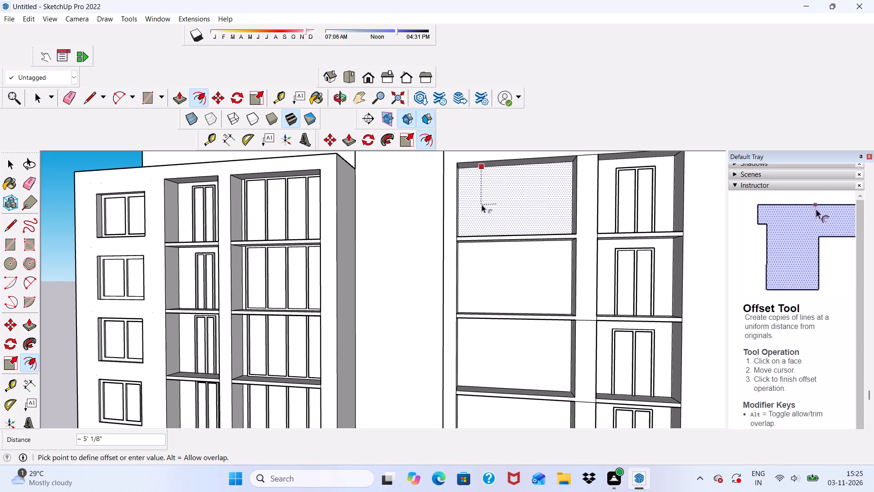
pyautogui.write('3"')
pyautogui.press('Return')
# Offset the back-wall face of the empty bay one floor below the top inward by 3".
pyautogui.scroll(-6, 487, 241)
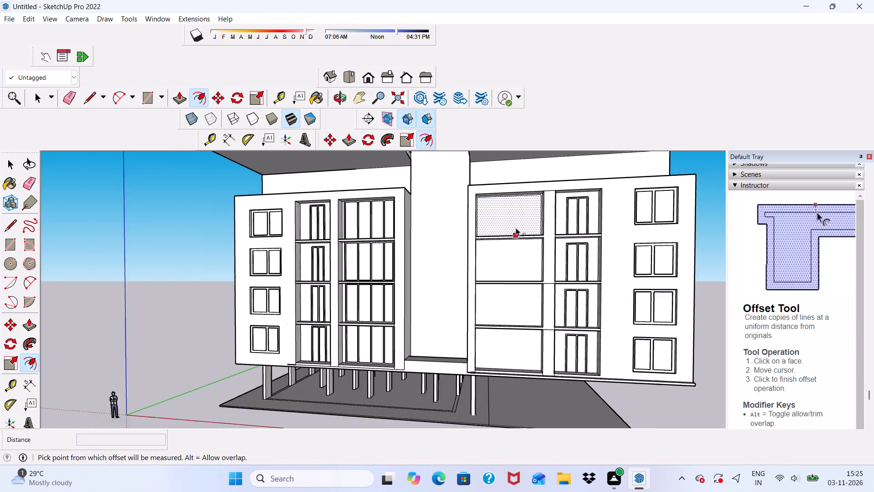
pyautogui.scroll(-1, 516, 228)
pyautogui.moveTo(518, 215); pyautogui.dragTo(508, 238, button='middle')
pyautogui.scroll(5, 500, 277)
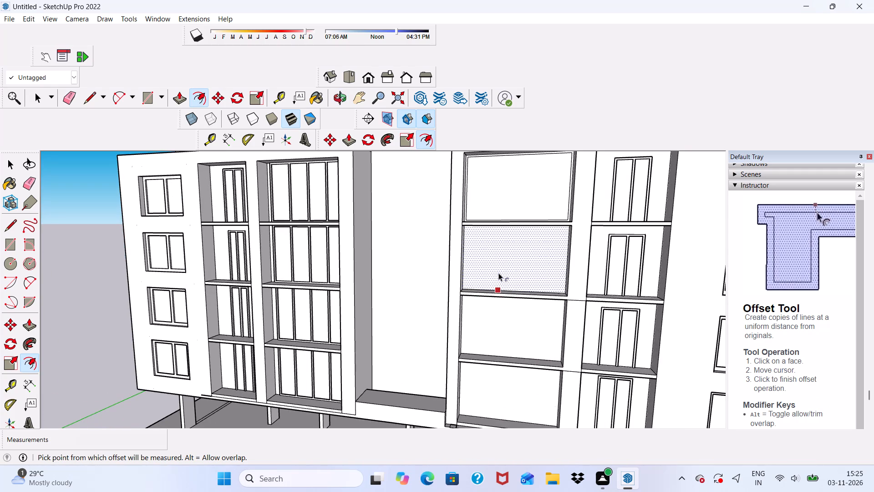
pyautogui.click(498, 273)
pyautogui.press('3')
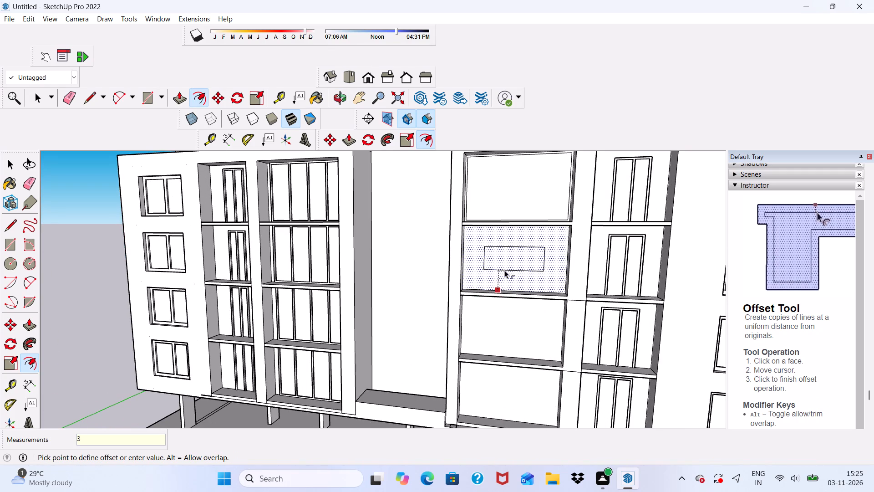
pyautogui.hotkey('shift', '"')
pyautogui.press('Return')
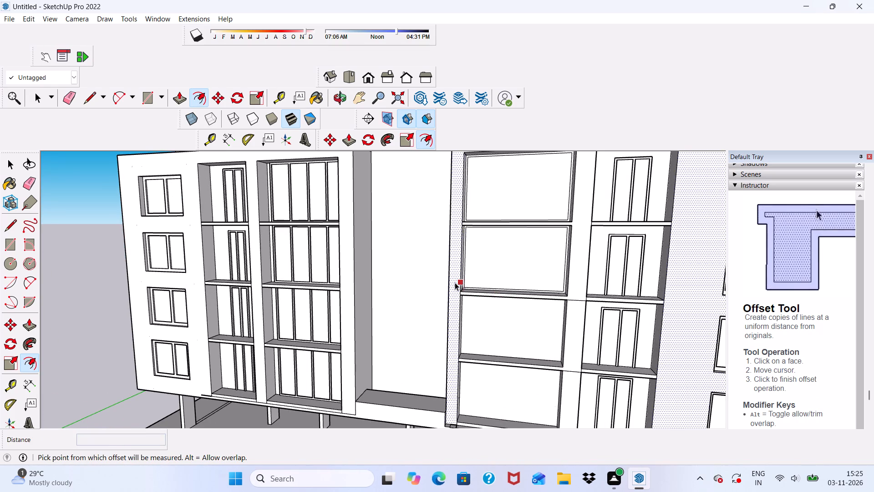
# Offset the back-wall face of the right block's third empty bay from the top inward by 3".
pyautogui.scroll(-1, 454, 331)
pyautogui.scroll(6, 486, 351)
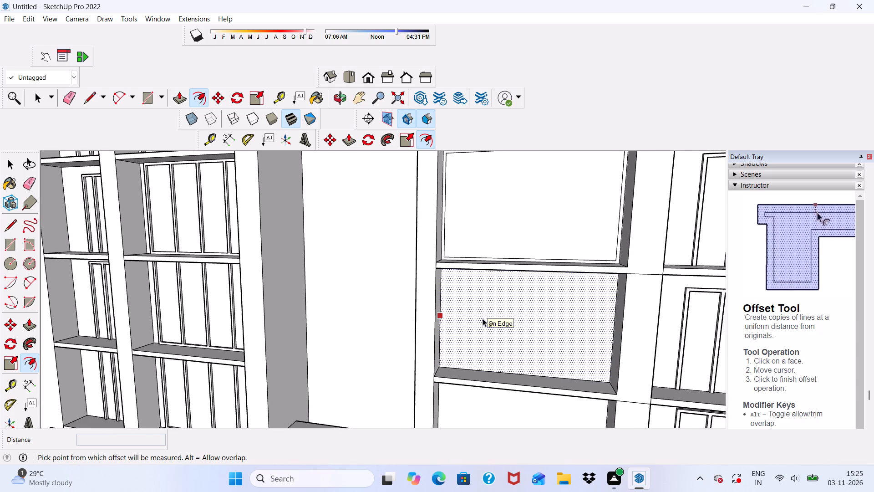
pyautogui.scroll(1, 482, 317)
pyautogui.click(482, 317)
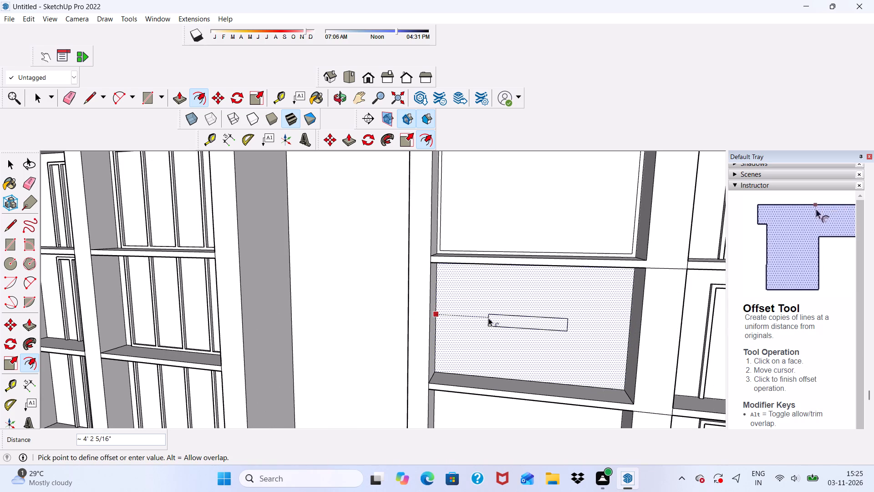
pyautogui.press('3')
pyautogui.hotkey('shift', '"')
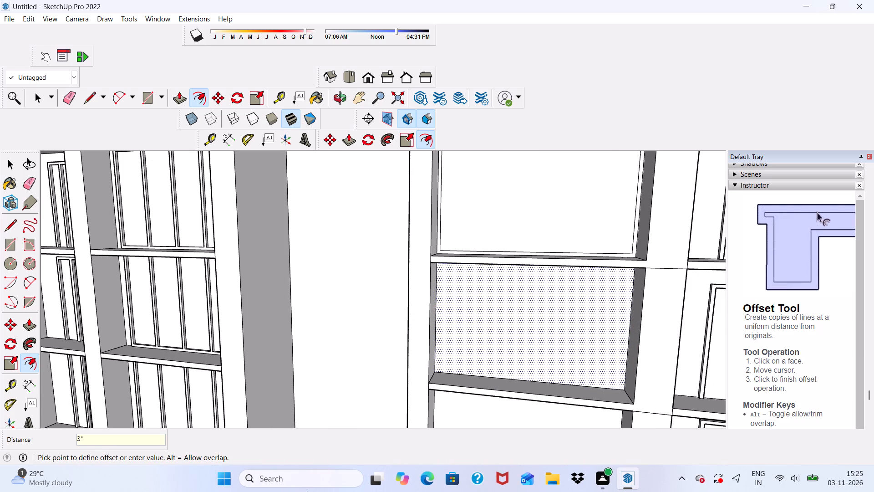
pyautogui.press('Return')
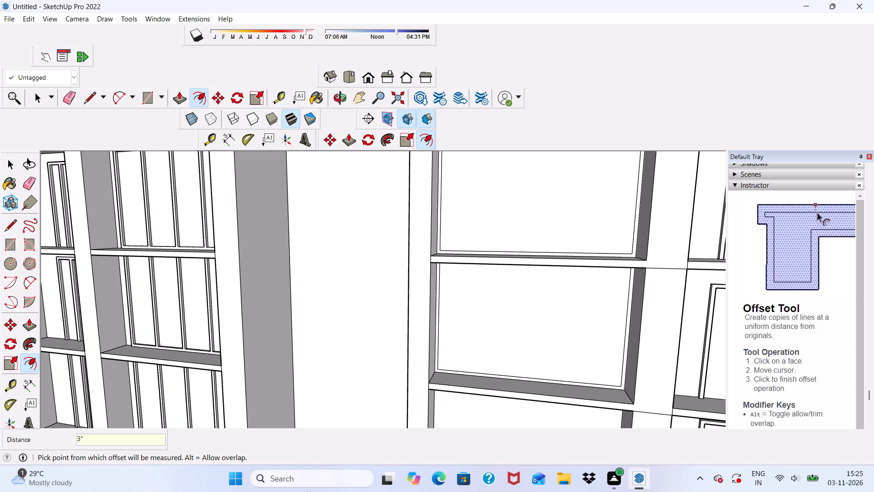
# Offset the back-wall face of the right block's lowest empty bay inward by 3".
pyautogui.scroll(1, 455, 153)
pyautogui.scroll(-3, 463, 177)
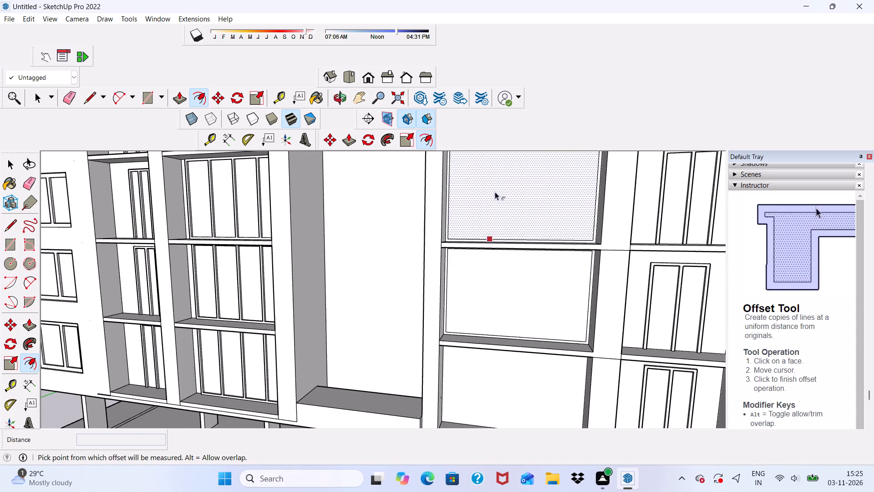
pyautogui.scroll(-4, 495, 192)
pyautogui.scroll(1, 472, 336)
pyautogui.moveTo(490, 302); pyautogui.dragTo(460, 272, button='middle')
pyautogui.scroll(-1, 483, 245)
pyautogui.scroll(2, 453, 327)
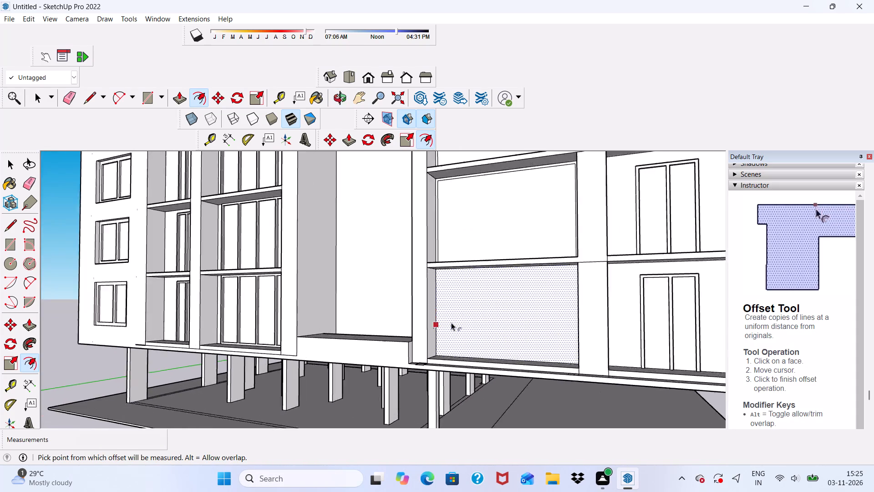
pyautogui.scroll(2, 451, 323)
pyautogui.click(447, 315)
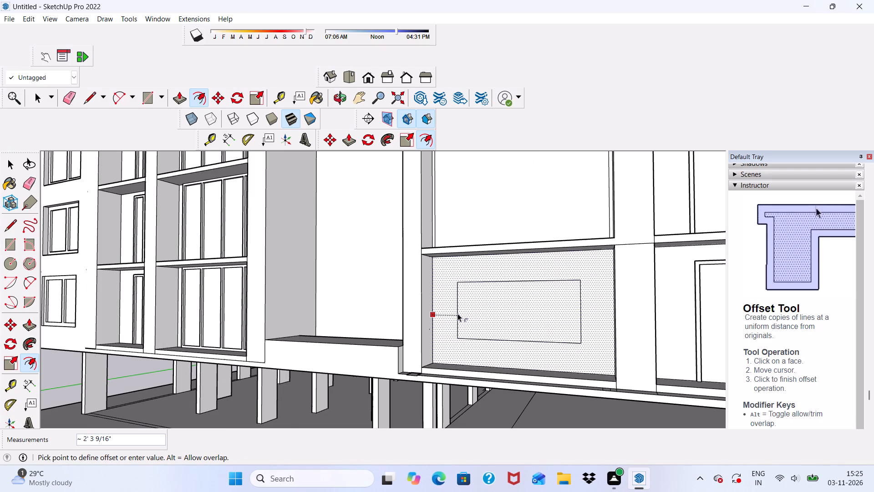
pyautogui.press('3')
pyautogui.hotkey('shift', '"')
pyautogui.press('Return')
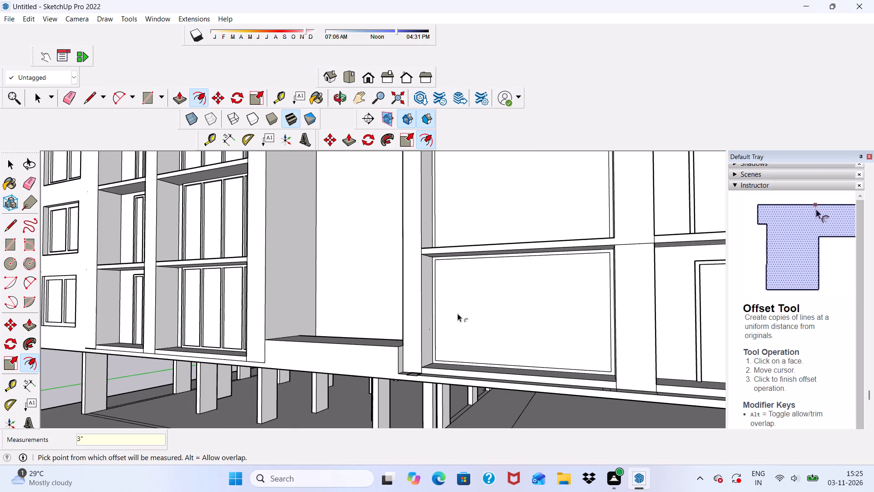
# Place a vertical guide about 3' 5 1/4" in from the left inner frame edge of the right block's empty bays.
pyautogui.scroll(-3, 469, 205)
pyautogui.scroll(-9, 407, 200)
pyautogui.scroll(-1, 270, 190)
pyautogui.moveTo(271, 189); pyautogui.dragTo(339, 240, button='middle')
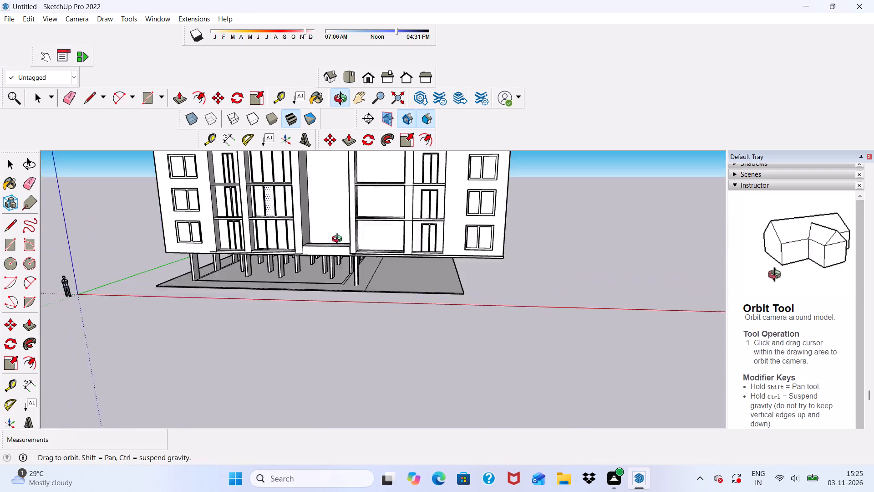
pyautogui.moveTo(339, 240); pyautogui.dragTo(348, 246, button='middle')
pyautogui.click(213, 140)
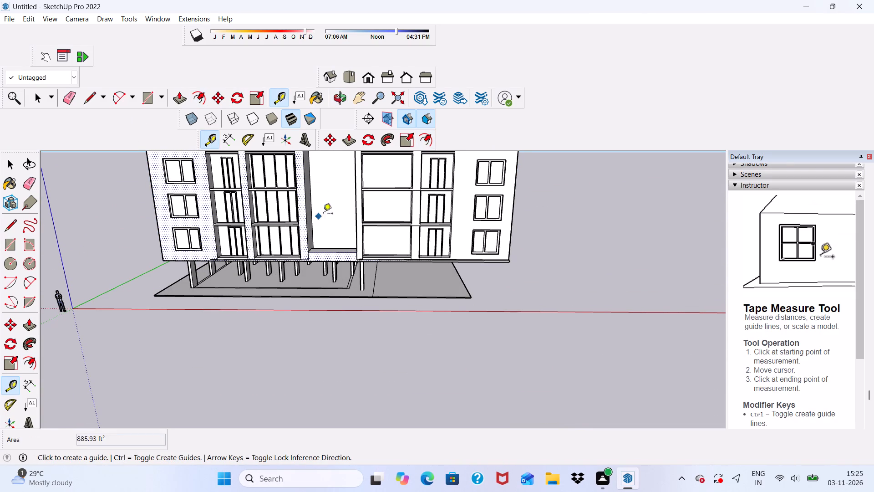
pyautogui.moveTo(342, 201); pyautogui.dragTo(313, 190, button='middle')
pyautogui.scroll(-10, 354, 174)
pyautogui.scroll(7, 388, 145)
pyautogui.scroll(20, 383, 173)
pyautogui.scroll(6, 383, 173)
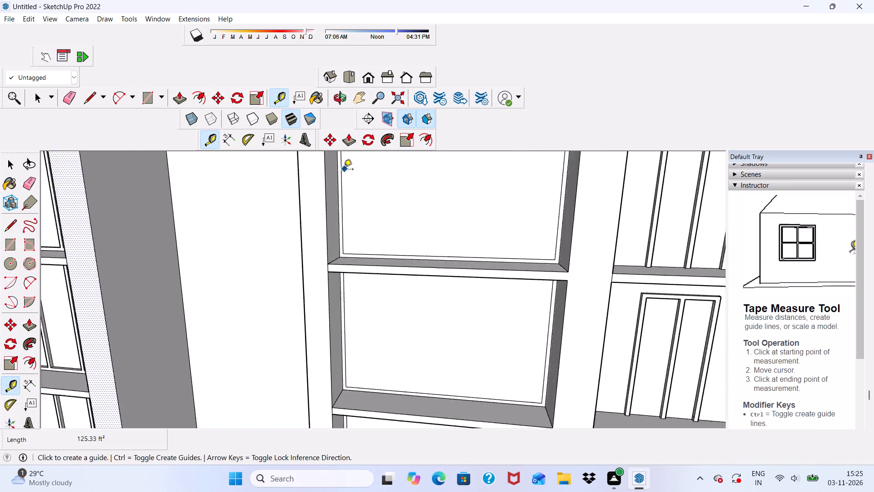
pyautogui.scroll(1, 344, 170)
pyautogui.click(342, 171)
pyautogui.scroll(-7, 357, 197)
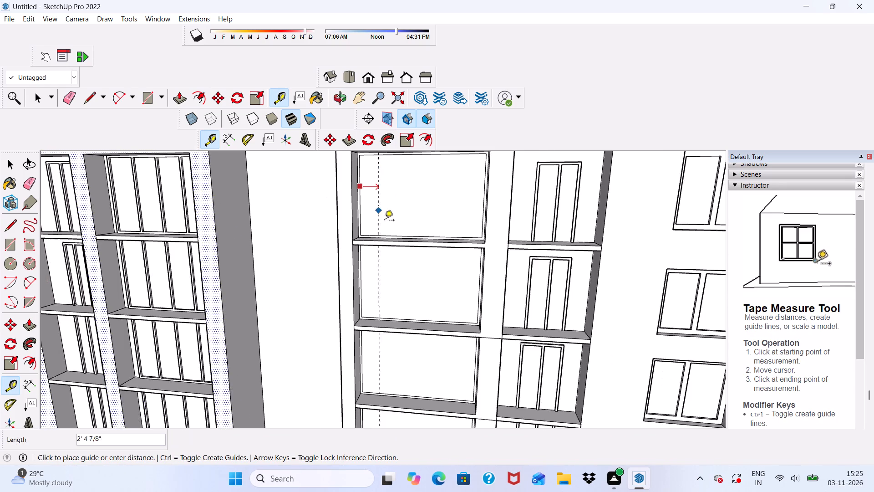
pyautogui.scroll(-4, 385, 221)
pyautogui.moveTo(380, 216); pyautogui.dragTo(407, 200, button='middle')
pyautogui.scroll(5, 413, 200)
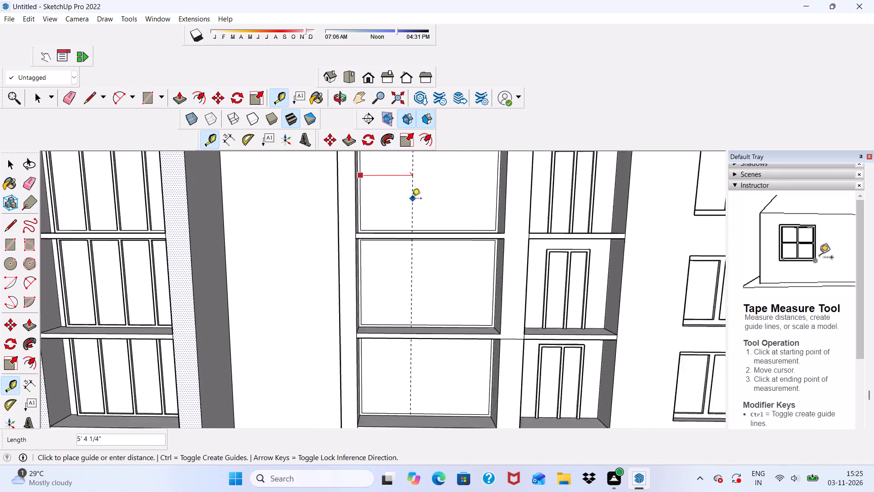
pyautogui.scroll(-5, 397, 195)
pyautogui.scroll(2, 389, 200)
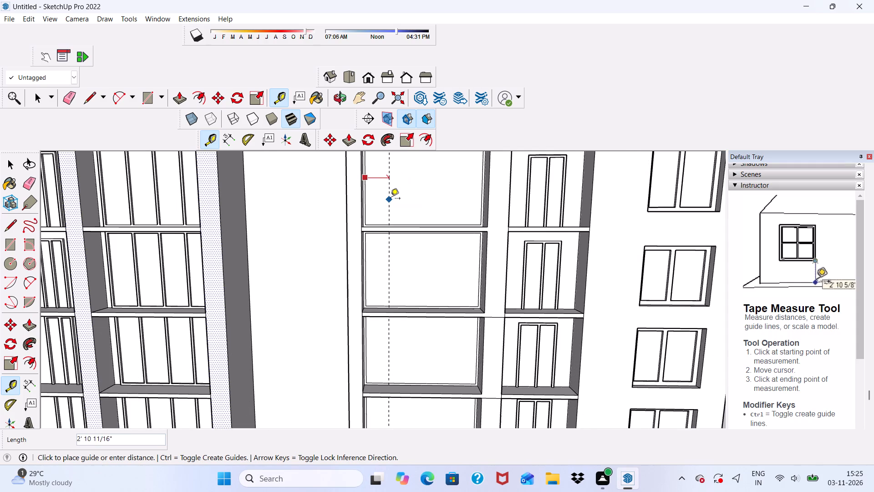
pyautogui.click(394, 198)
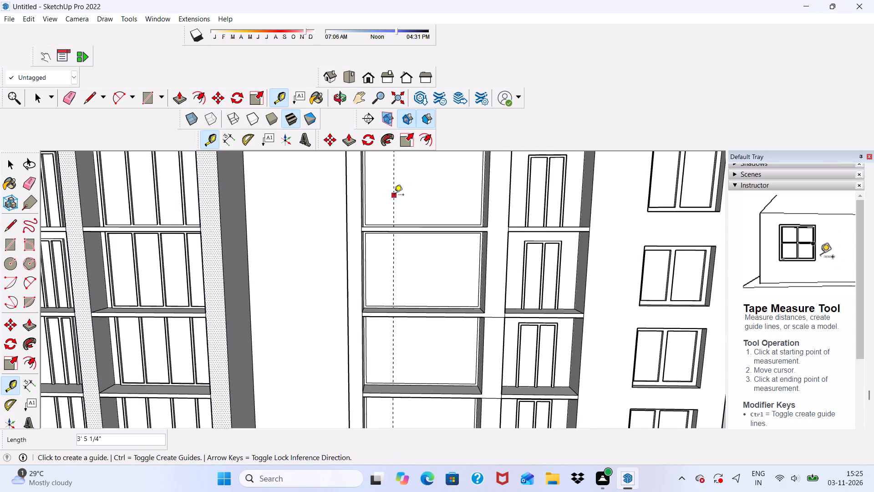
# Add a second vertical guide 3" to the right of the first one across the empty bays.
pyautogui.scroll(3, 386, 191)
pyautogui.click(397, 186)
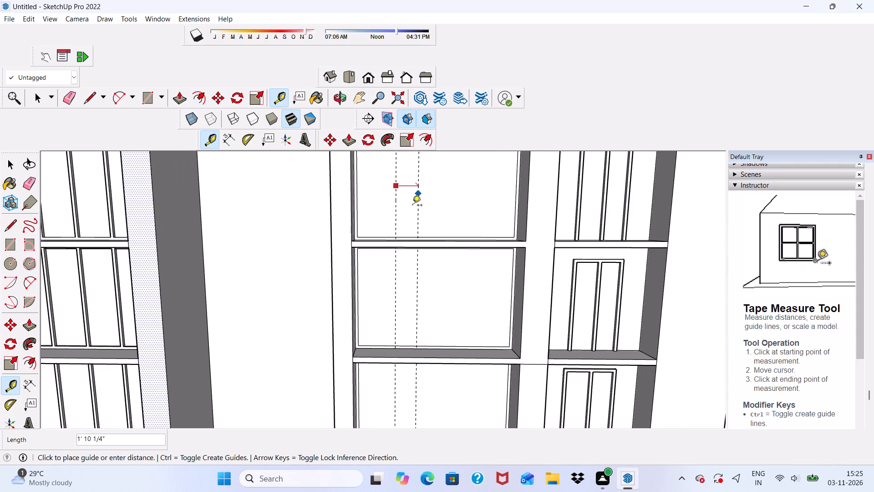
pyautogui.press('3')
pyautogui.hotkey('shift', '"')
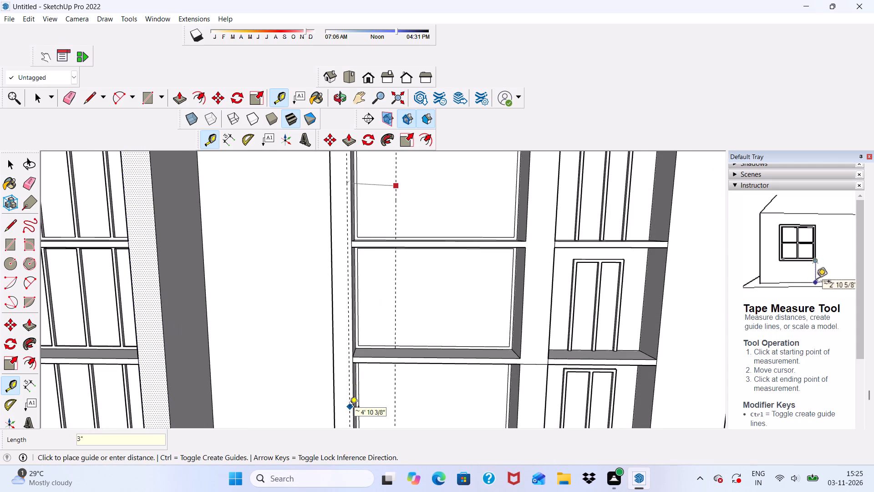
pyautogui.scroll(1, 417, 343)
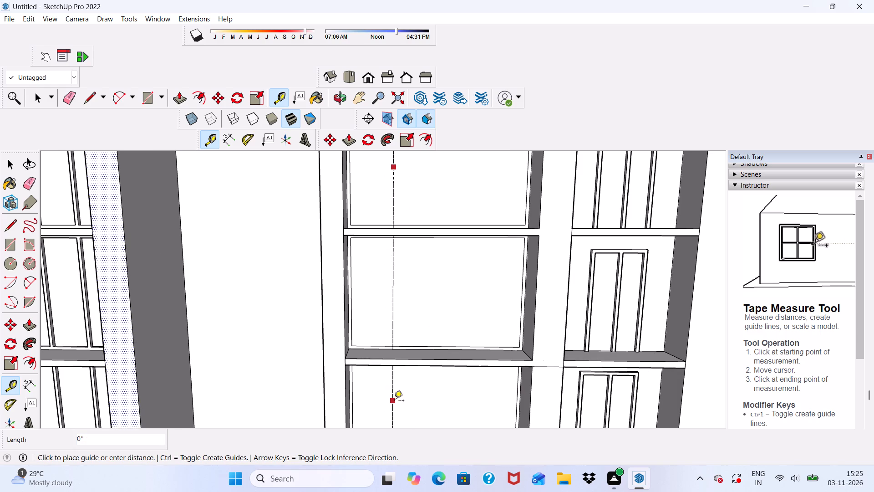
pyautogui.moveTo(407, 301); pyautogui.dragTo(373, 244, button='middle')
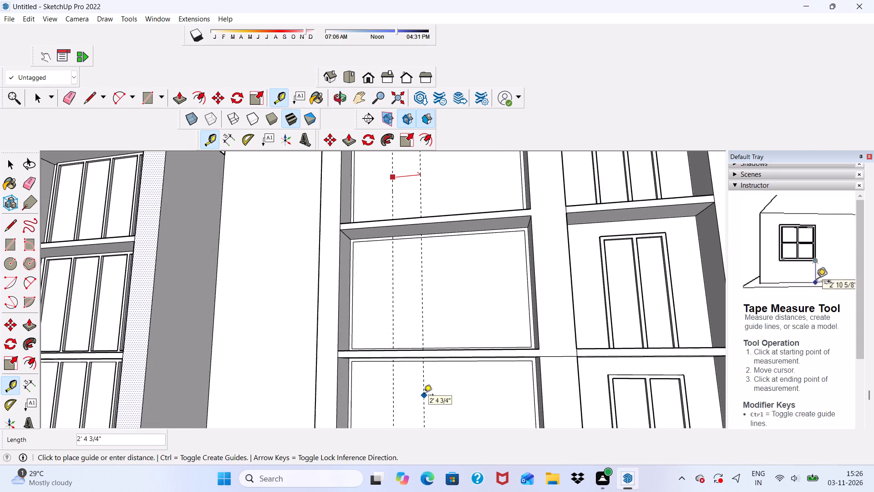
pyautogui.press('3')
pyautogui.hotkey('shift', '"')
pyautogui.press('Return')
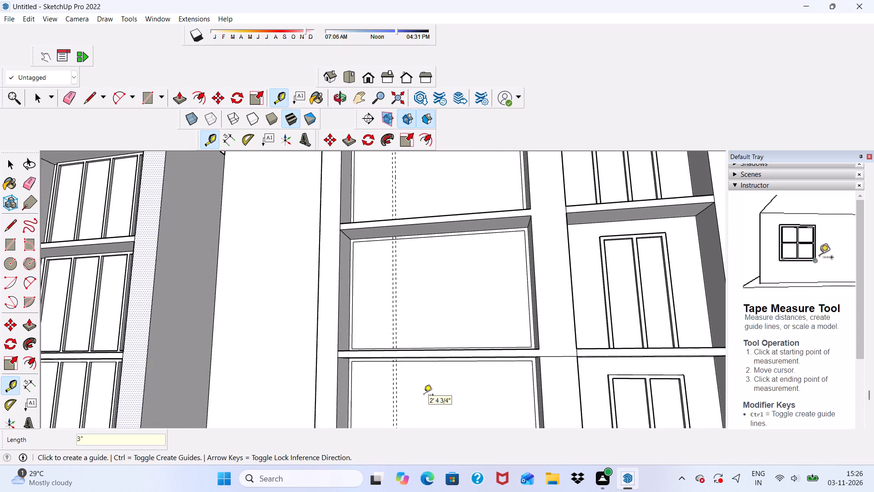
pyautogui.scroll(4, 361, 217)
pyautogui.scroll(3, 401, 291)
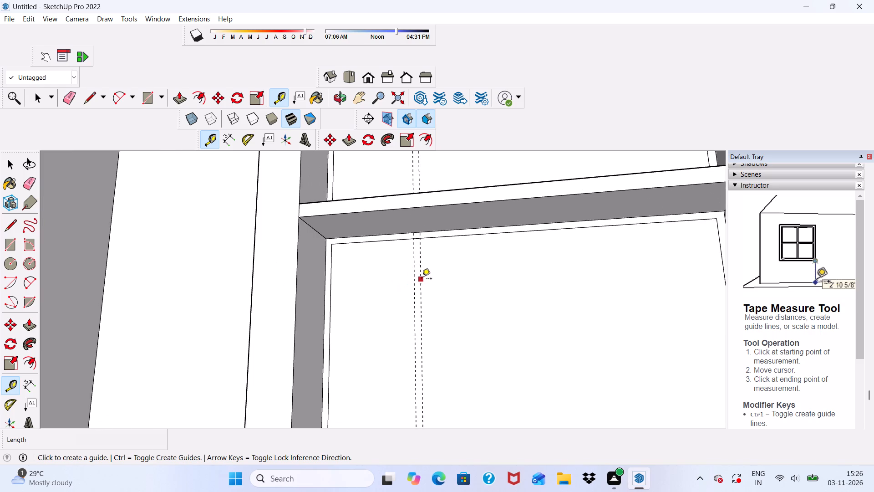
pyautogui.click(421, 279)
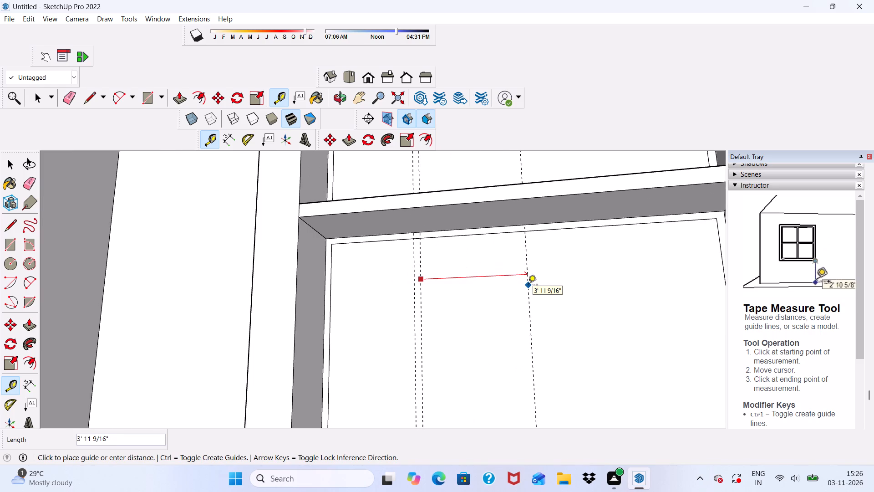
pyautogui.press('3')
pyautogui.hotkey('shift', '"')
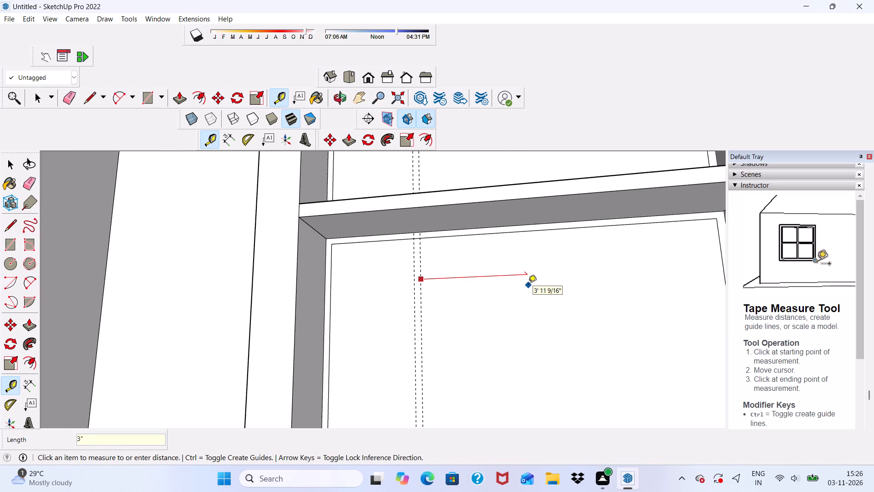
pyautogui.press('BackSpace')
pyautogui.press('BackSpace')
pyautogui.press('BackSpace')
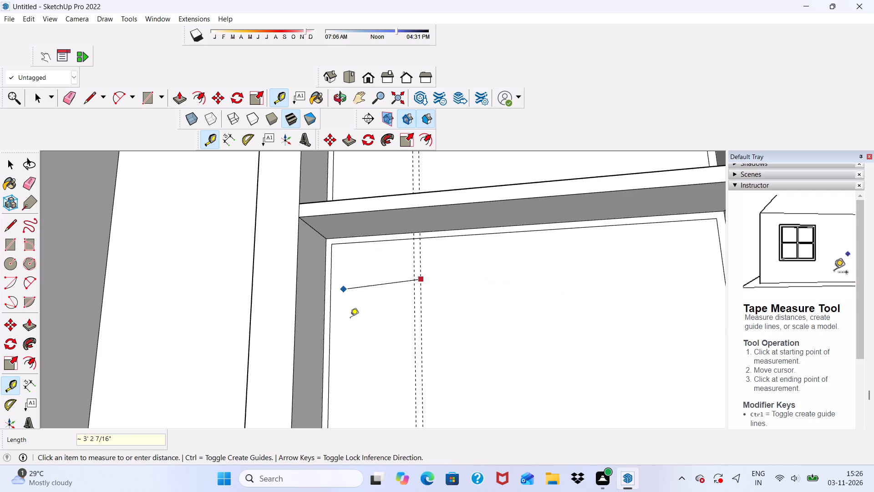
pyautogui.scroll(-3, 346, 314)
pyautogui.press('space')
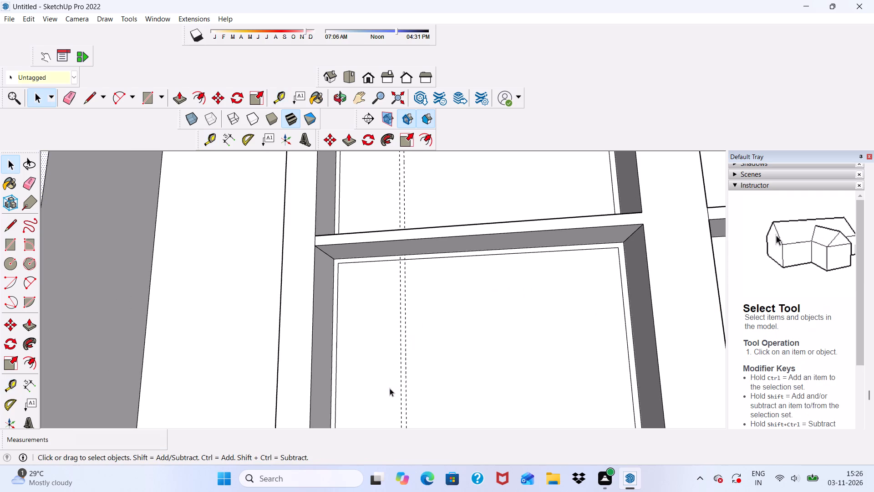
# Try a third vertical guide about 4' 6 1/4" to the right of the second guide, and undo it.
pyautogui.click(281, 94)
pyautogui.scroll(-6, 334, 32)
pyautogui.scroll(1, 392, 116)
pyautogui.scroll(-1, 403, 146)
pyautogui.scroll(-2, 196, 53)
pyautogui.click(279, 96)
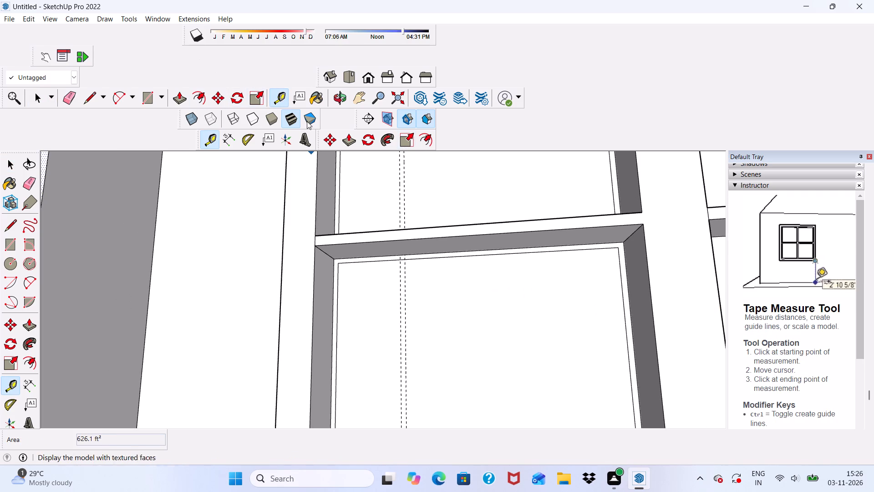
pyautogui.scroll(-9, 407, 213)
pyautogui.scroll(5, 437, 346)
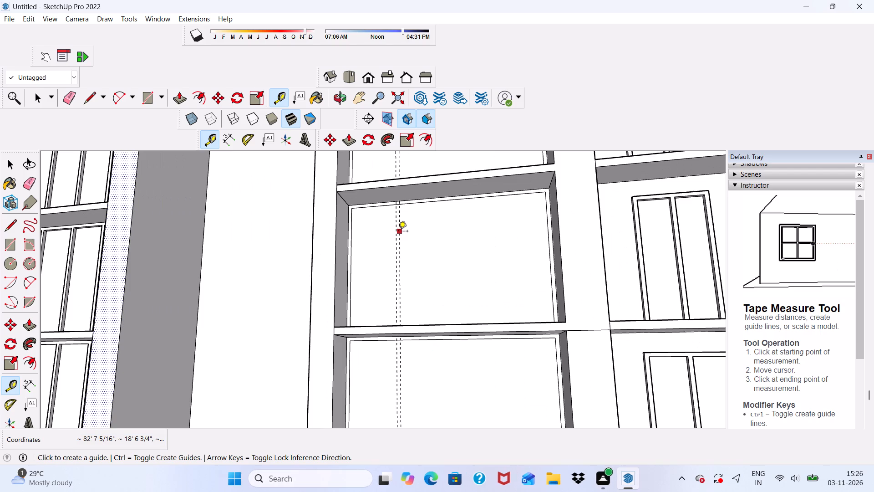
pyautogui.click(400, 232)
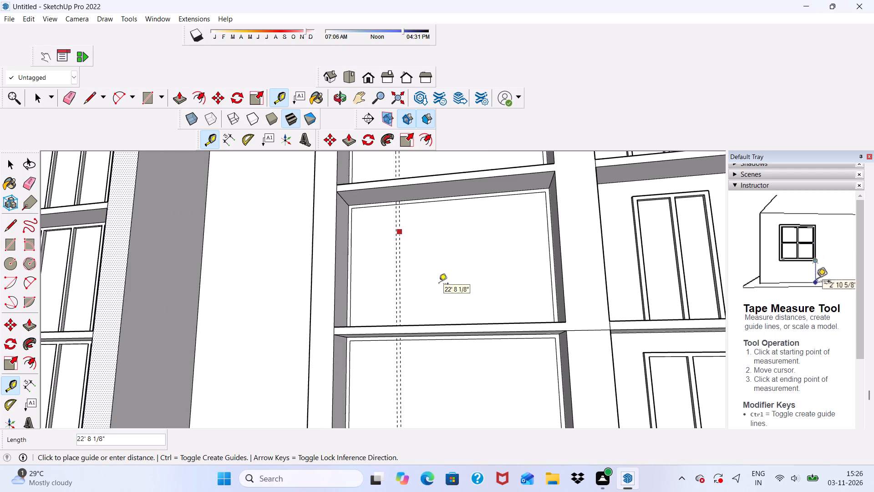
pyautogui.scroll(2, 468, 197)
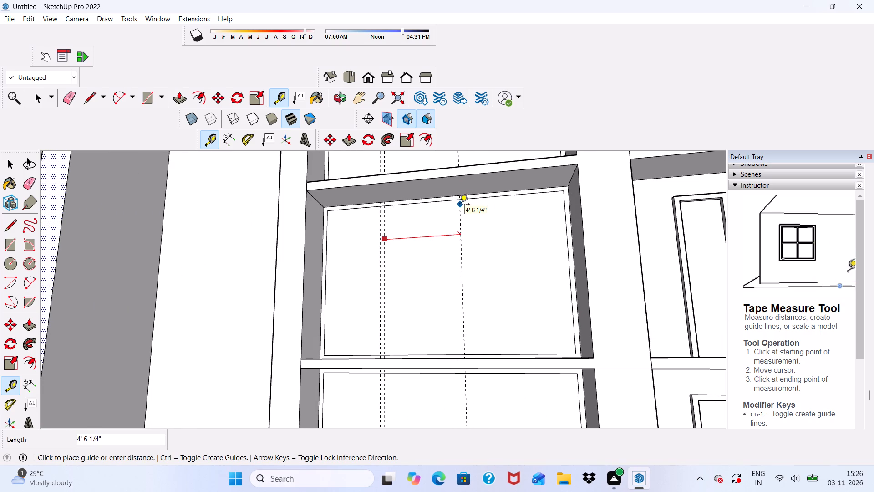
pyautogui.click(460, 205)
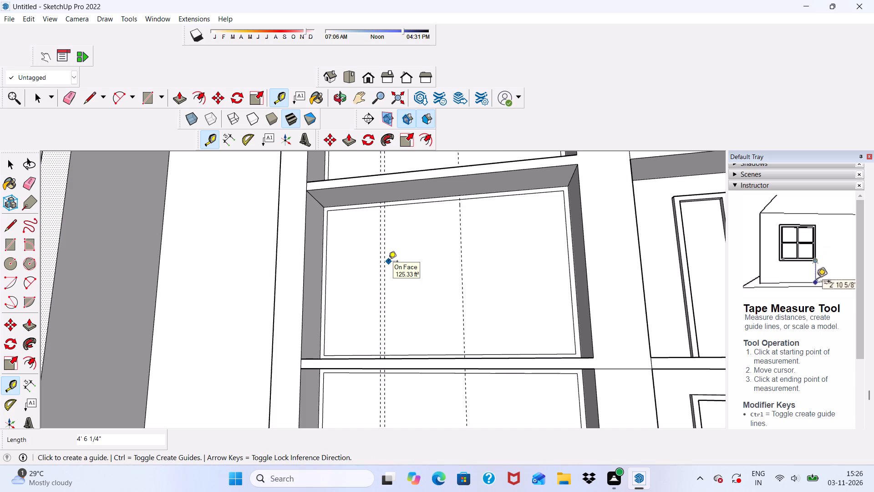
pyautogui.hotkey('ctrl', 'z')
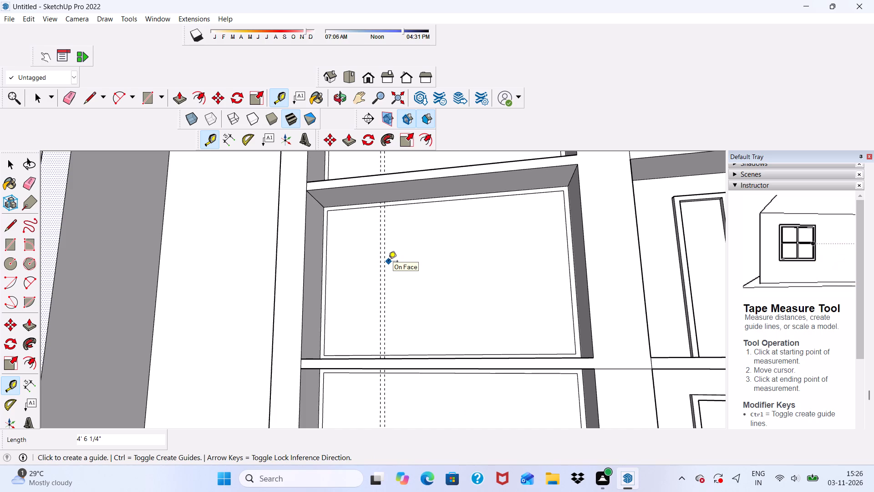
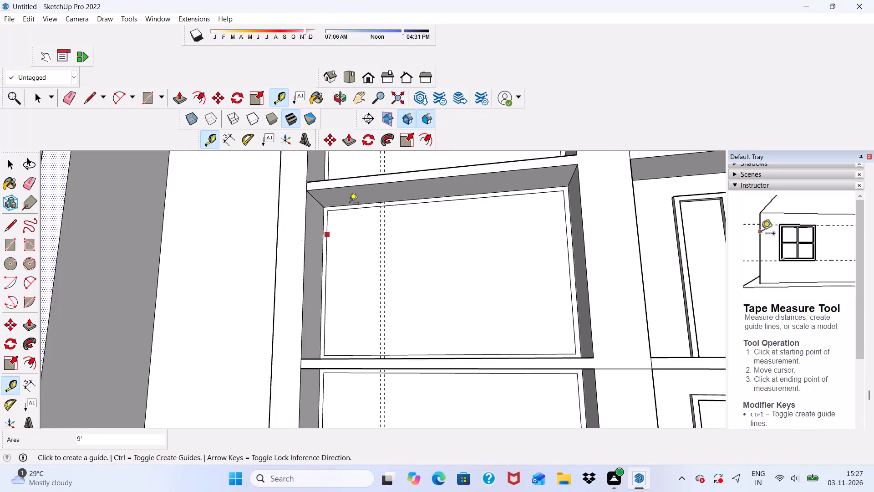
# Place a third vertical guide about 2' 11 3/16" to the right of the second guide across the empty bays.
pyautogui.scroll(-4, 351, 183)
pyautogui.scroll(8, 373, 218)
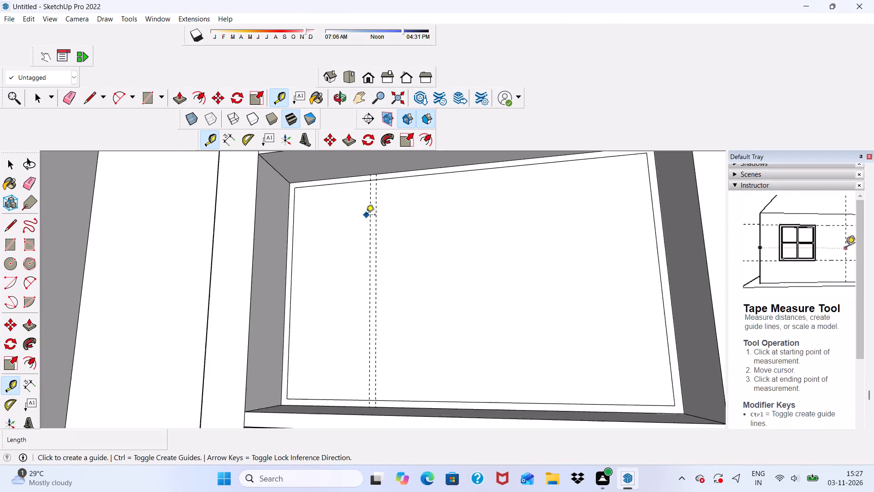
pyautogui.scroll(6, 366, 215)
pyautogui.click(382, 195)
pyautogui.scroll(-3, 346, 205)
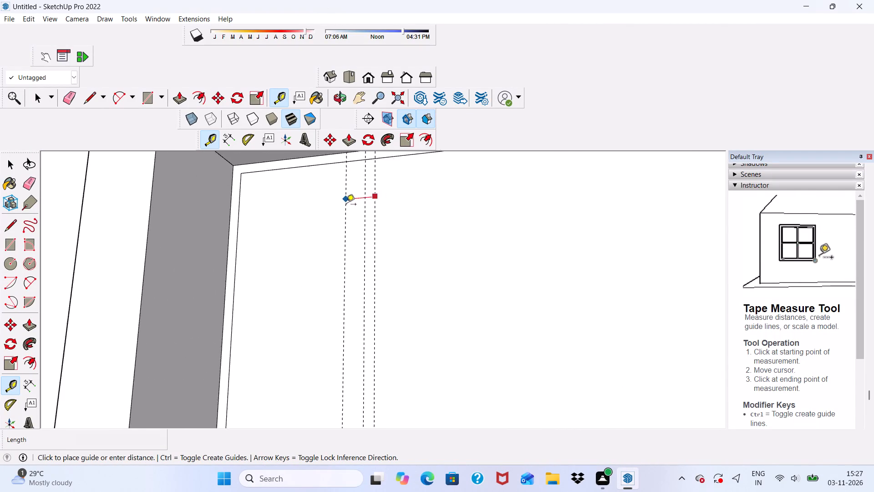
pyautogui.scroll(-2, 346, 205)
pyautogui.scroll(-4, 178, 173)
pyautogui.scroll(2, 617, 342)
pyautogui.scroll(-4, 518, 304)
pyautogui.scroll(1, 448, 241)
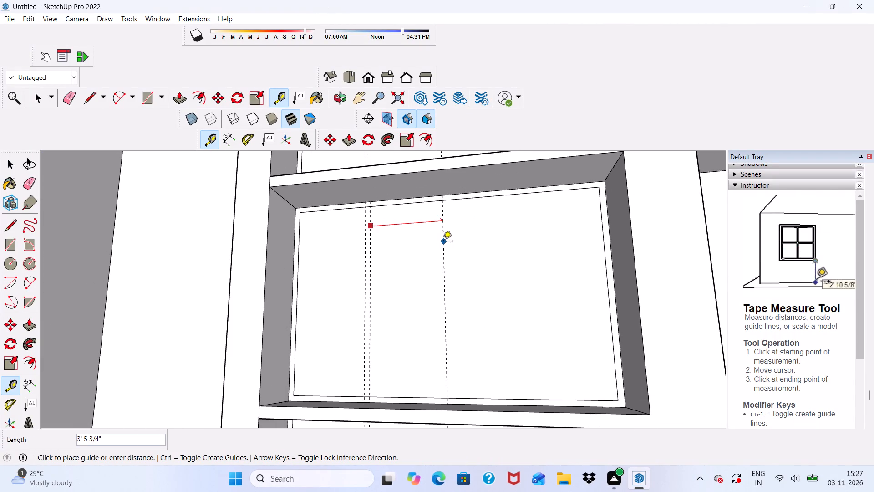
pyautogui.click(432, 242)
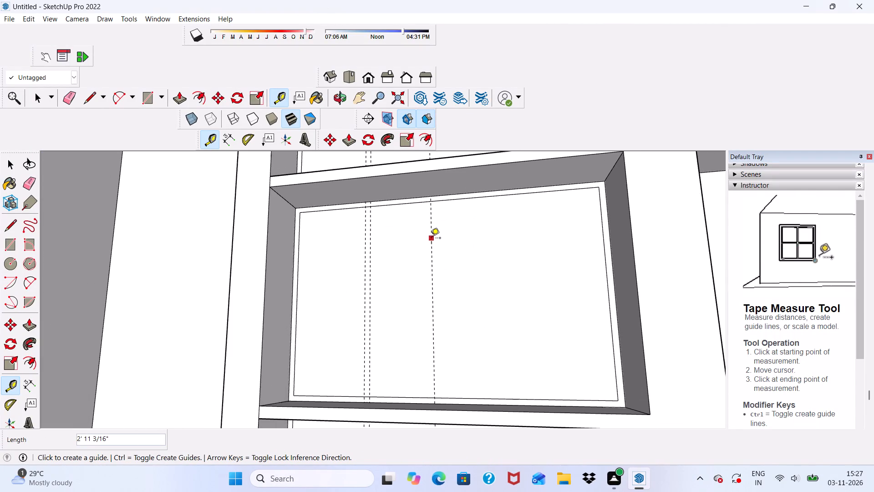
# Add a fourth vertical guide 3" to the right of the third one across the empty bays.
pyautogui.click(431, 238)
pyautogui.scroll(2, 537, 304)
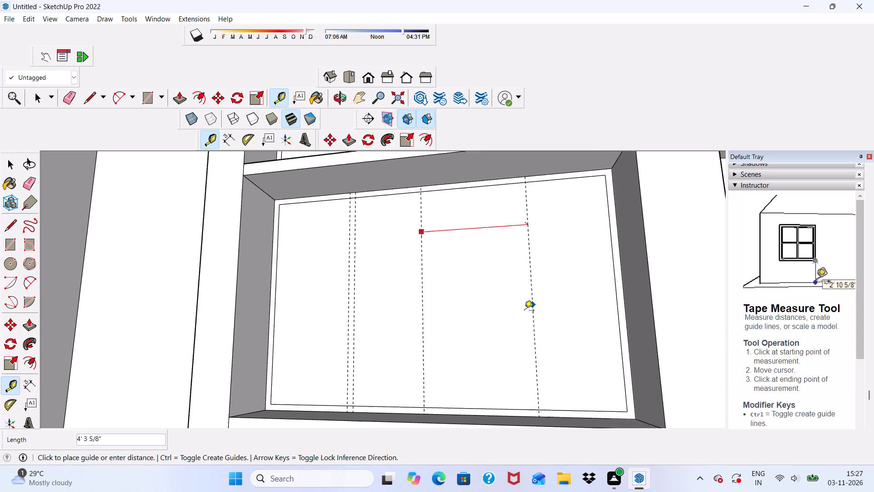
pyautogui.scroll(3, 524, 311)
pyautogui.scroll(-7, 456, 233)
pyautogui.moveTo(468, 225); pyautogui.dragTo(438, 312, button='middle')
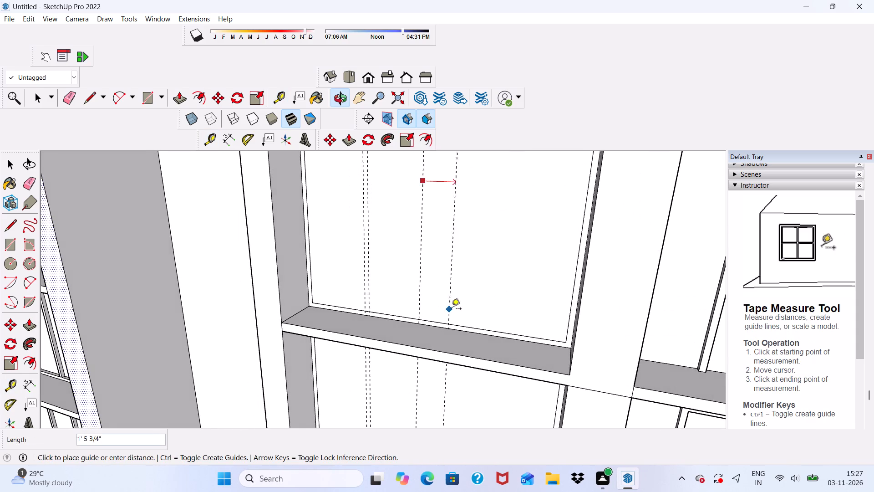
pyautogui.scroll(1, 449, 308)
pyautogui.moveTo(490, 340); pyautogui.dragTo(508, 337, button='middle')
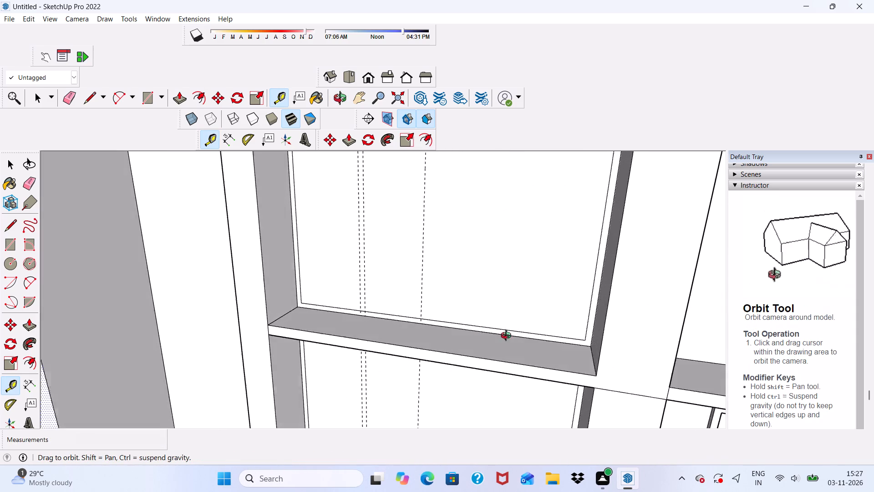
pyautogui.moveTo(508, 337); pyautogui.dragTo(618, 224, button='middle')
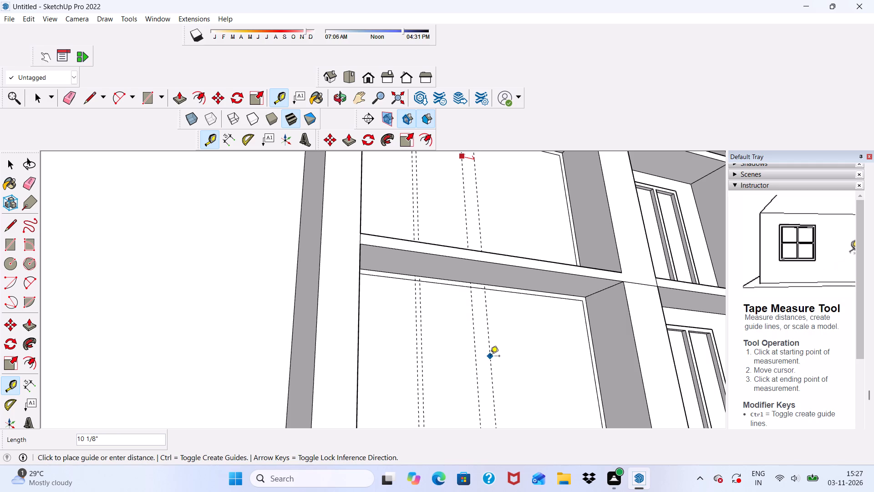
pyautogui.press('3')
pyautogui.hotkey('shift', '"')
pyautogui.press('Return')
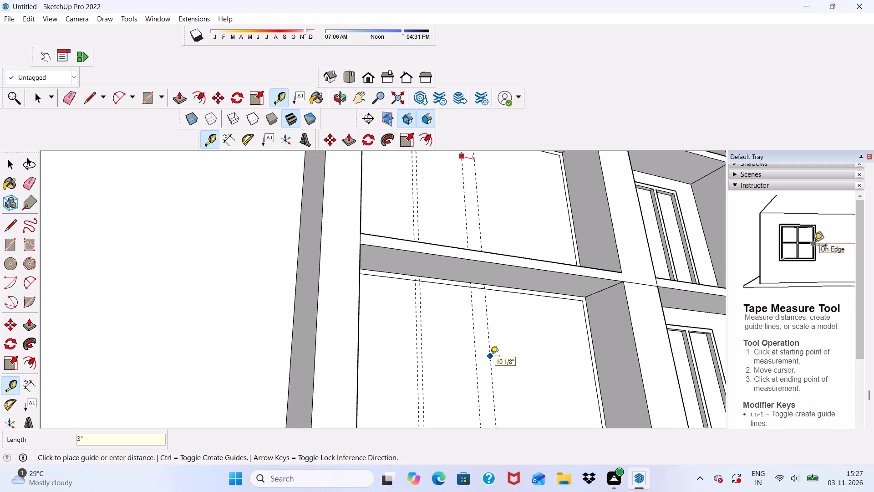
# Place a fifth vertical guide about 3' 3/16" to the right of the fourth guide across the empty bays.
pyautogui.scroll(1, 440, 71)
pyautogui.scroll(-4, 0, 36)
pyautogui.scroll(-9, 195, 334)
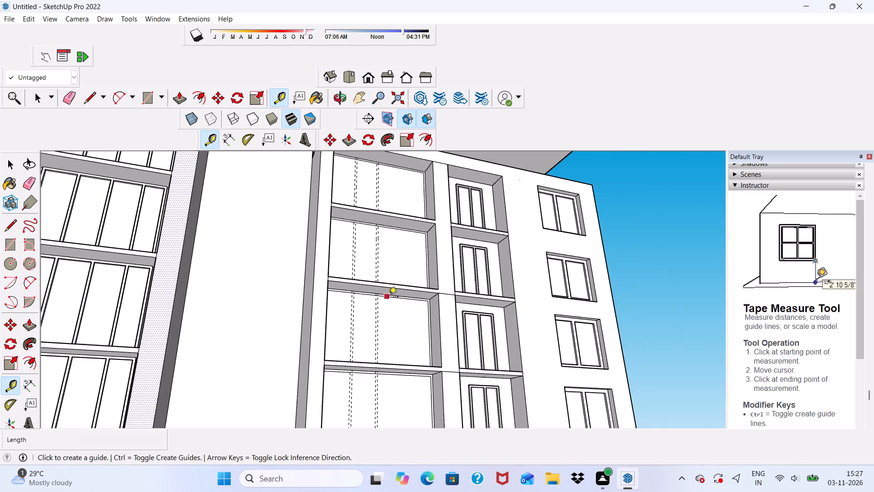
pyautogui.moveTo(401, 287); pyautogui.dragTo(329, 328, button='middle')
pyautogui.scroll(5, 391, 186)
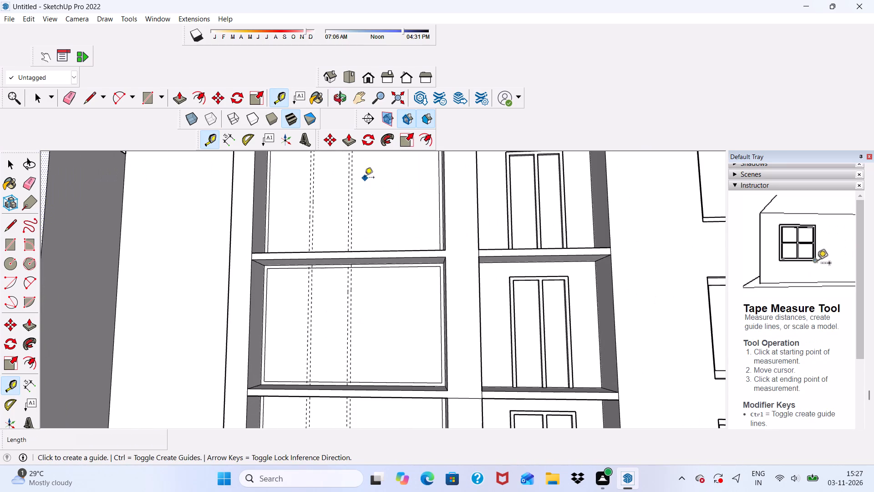
pyautogui.scroll(4, 358, 190)
pyautogui.click(352, 187)
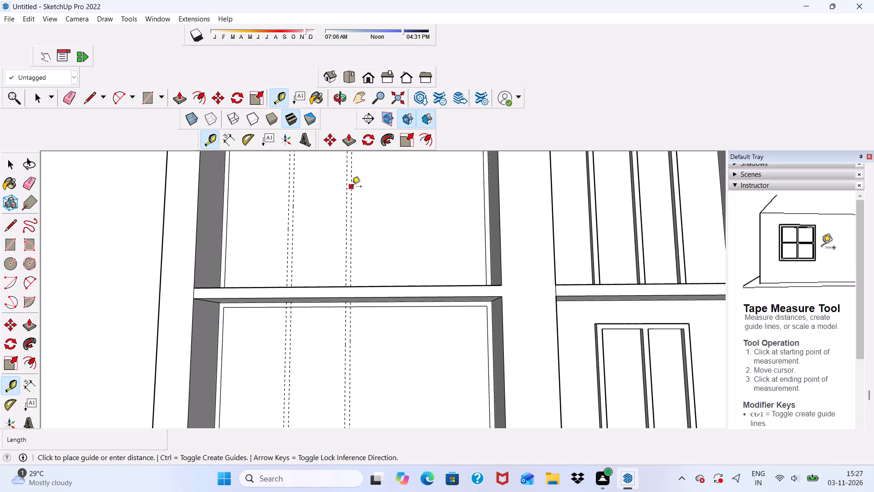
pyautogui.scroll(-9, 407, 204)
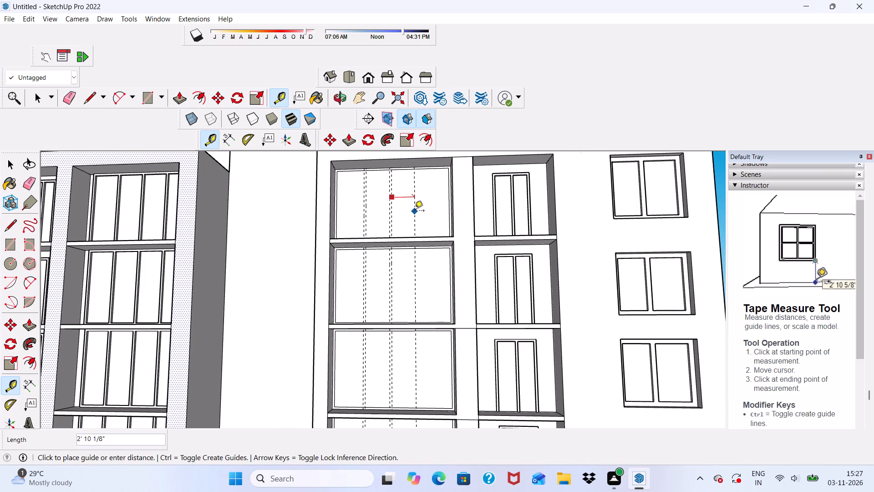
pyautogui.click(416, 210)
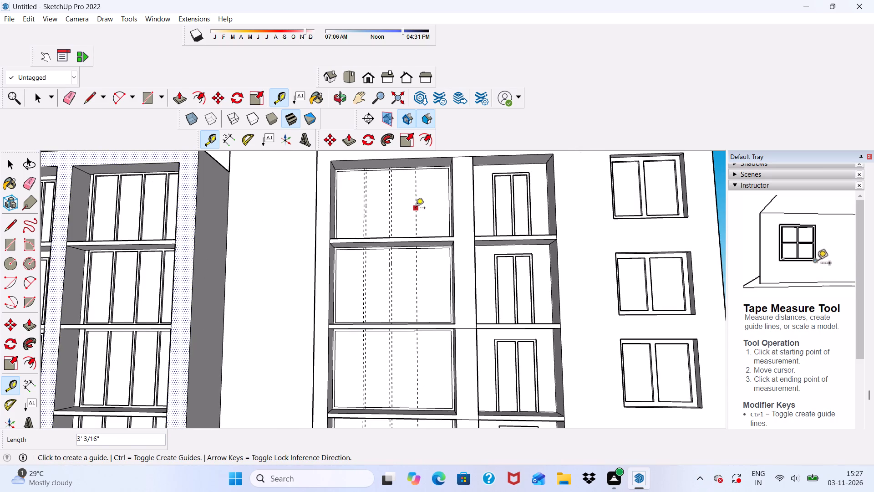
# Add a sixth vertical guide 3" to the right of the fifth one to complete the third mullion pair.
pyautogui.click(416, 209)
pyautogui.scroll(4, 441, 212)
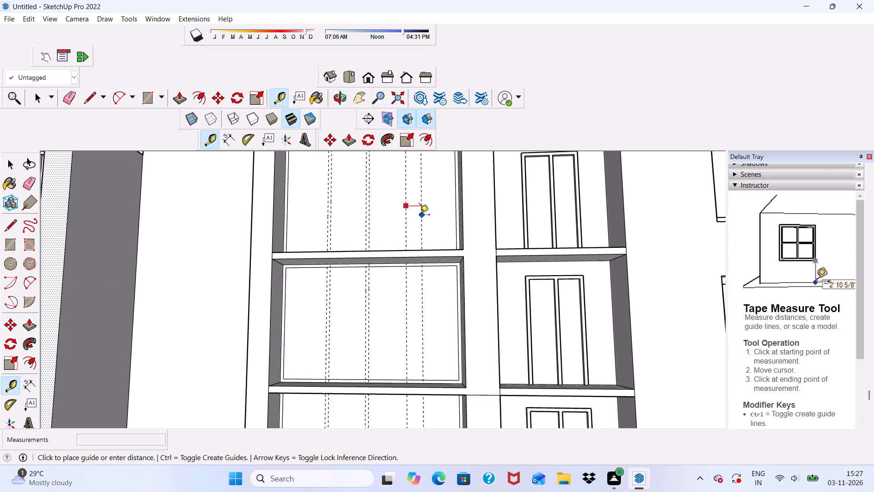
pyautogui.scroll(1, 420, 215)
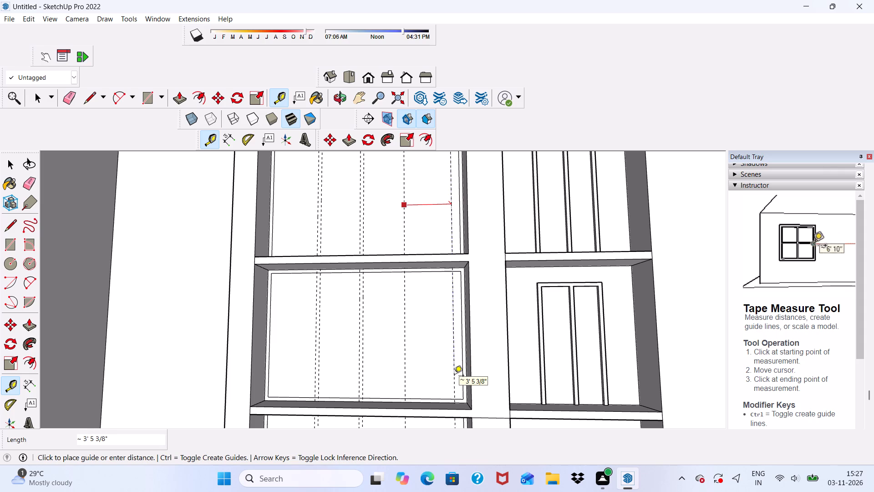
pyautogui.press('3')
pyautogui.hotkey('shift', '"')
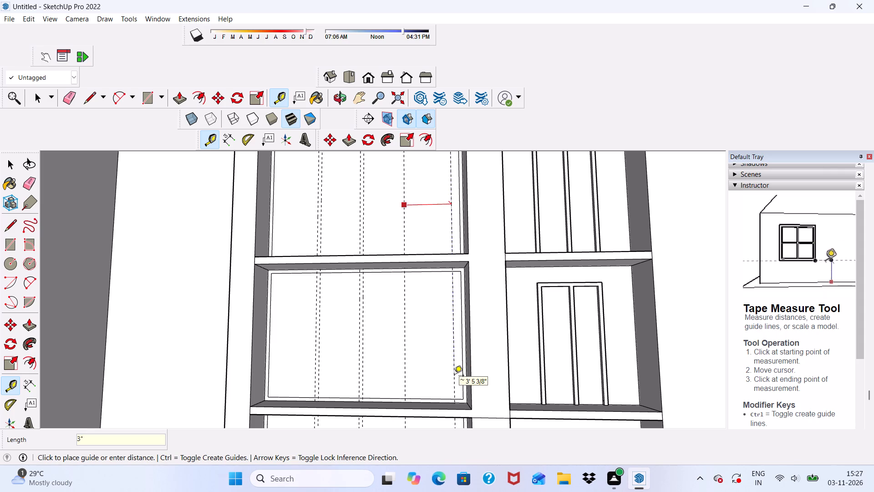
pyautogui.press('Return')
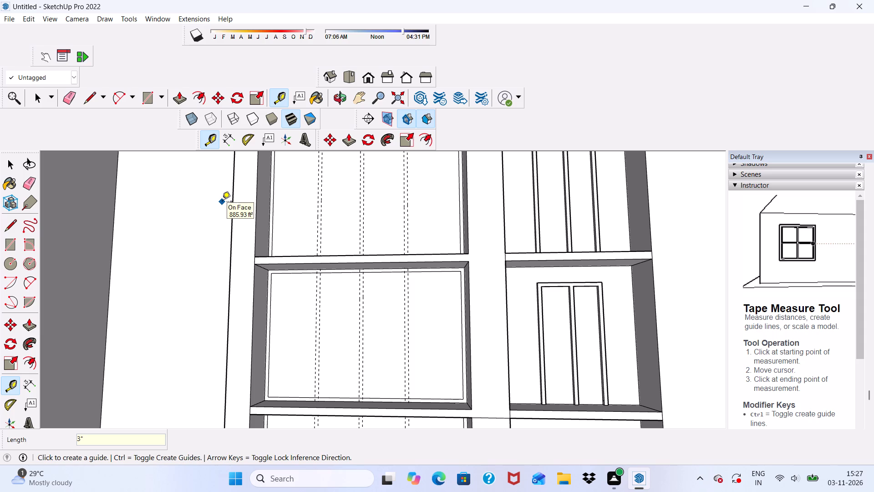
# Draw a vertical line about 39' 6" long along the first guide, from the top bay's upper edge to the lowest bay's bottom edge.
pyautogui.click(90, 96)
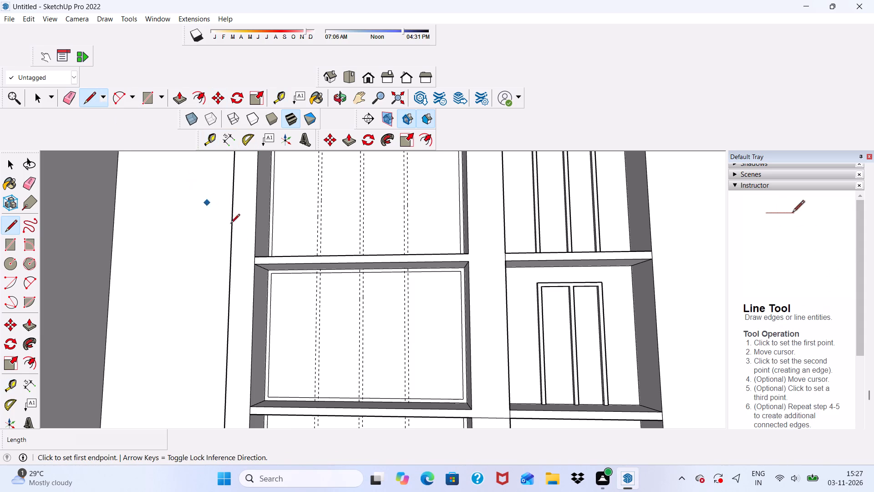
pyautogui.scroll(-3, 306, 287)
pyautogui.scroll(-4, 305, 245)
pyautogui.moveTo(325, 219); pyautogui.dragTo(332, 205, button='middle')
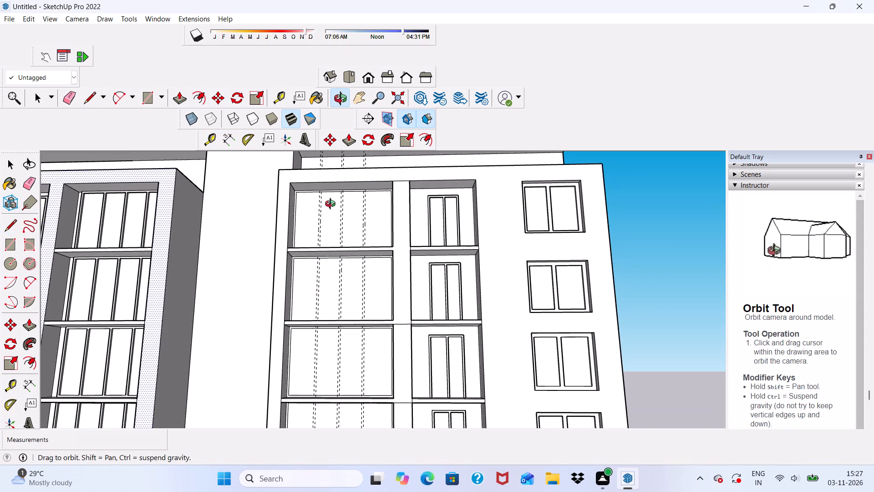
pyautogui.moveTo(332, 205); pyautogui.dragTo(332, 205, button='middle')
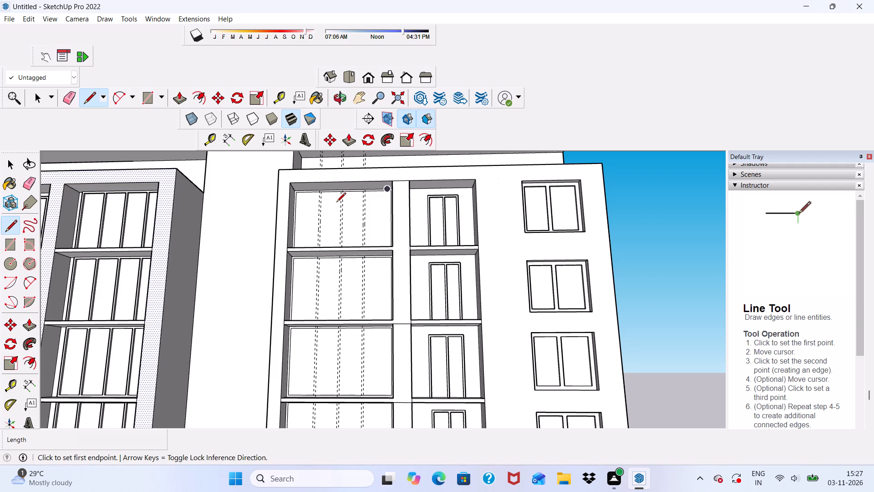
pyautogui.scroll(-7, 336, 194)
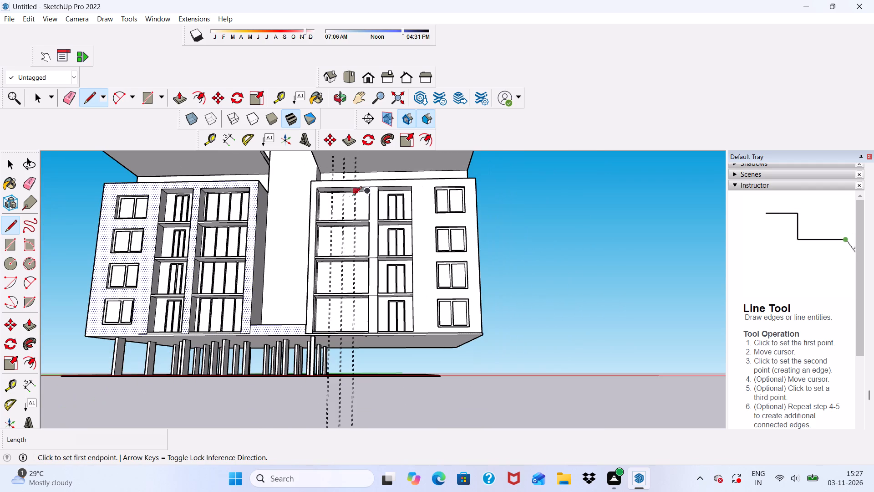
pyautogui.scroll(19, 330, 188)
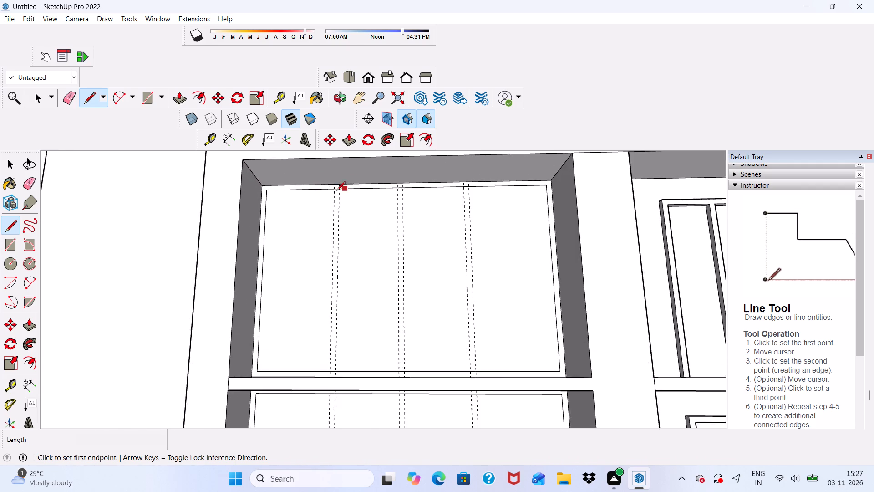
pyautogui.scroll(8, 336, 191)
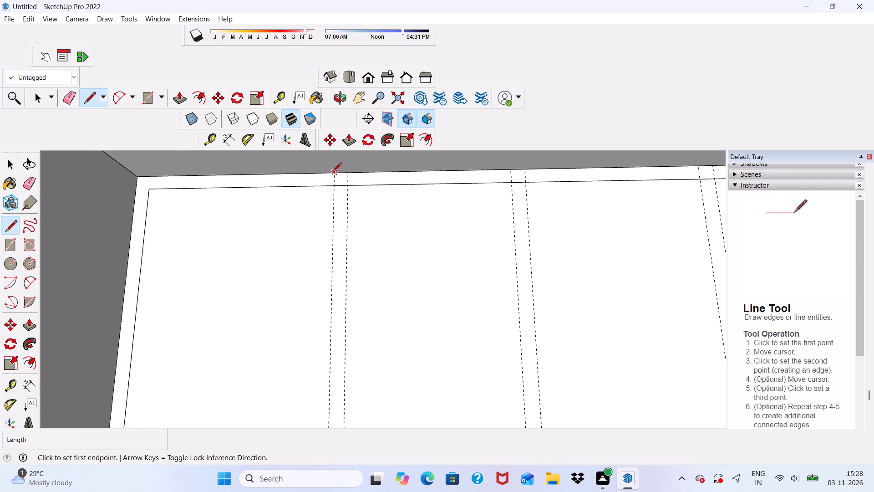
pyautogui.click(335, 173)
pyautogui.scroll(-5, 335, 212)
pyautogui.scroll(1, 334, 180)
pyautogui.scroll(-6, 320, 150)
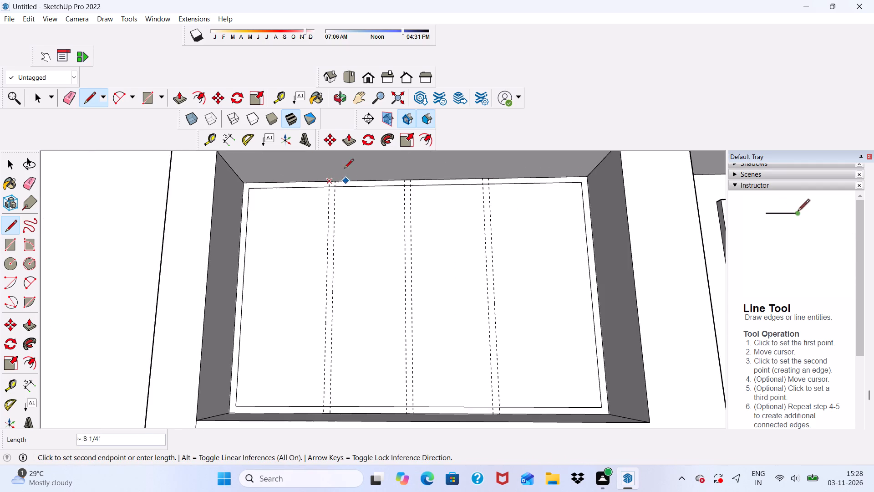
pyautogui.scroll(-5, 318, 170)
pyautogui.scroll(-3, 204, 302)
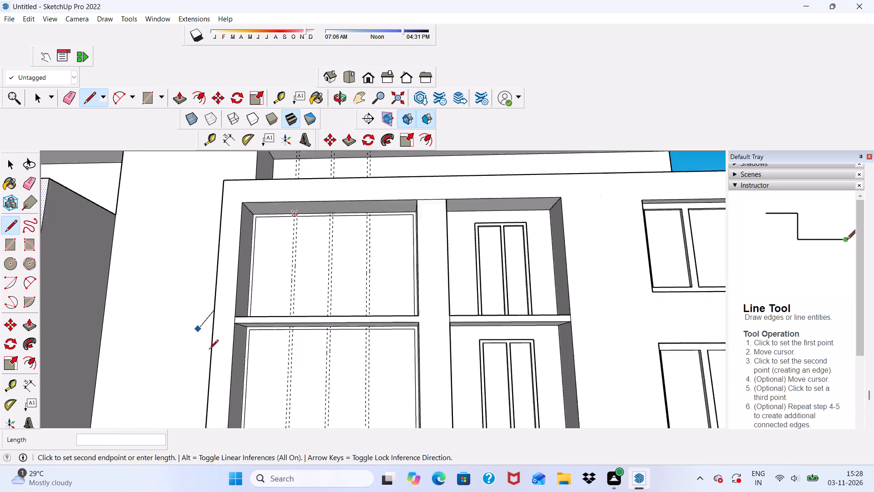
pyautogui.scroll(-2, 209, 350)
pyautogui.scroll(-6, 278, 269)
pyautogui.scroll(1, 341, 194)
pyautogui.scroll(-5, 324, 161)
pyautogui.scroll(7, 273, 431)
pyautogui.scroll(4, 291, 369)
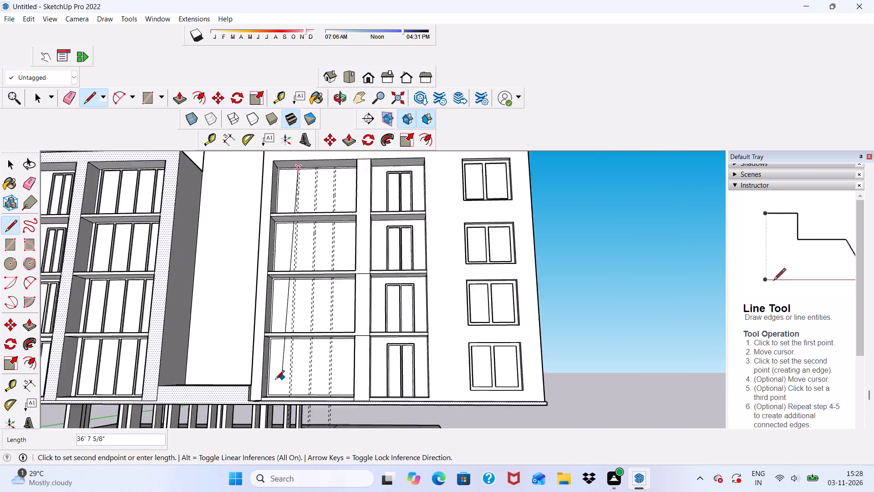
pyautogui.scroll(13, 275, 380)
pyautogui.scroll(5, 296, 426)
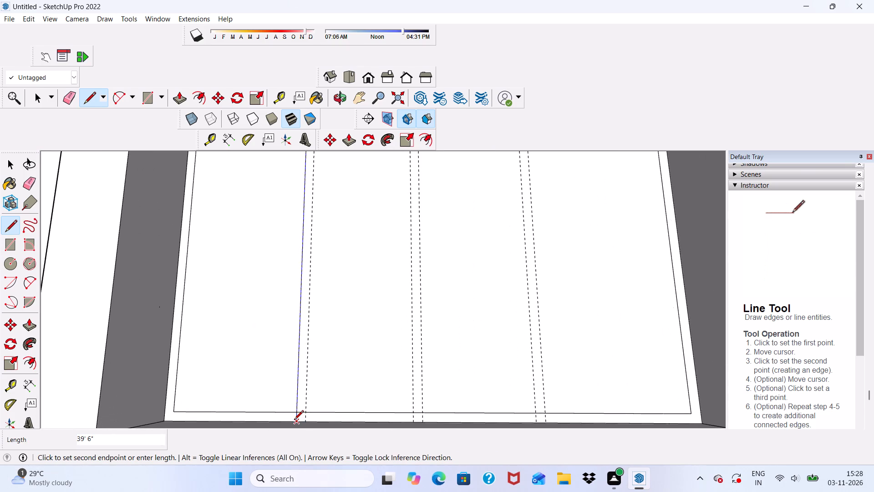
pyautogui.click(293, 425)
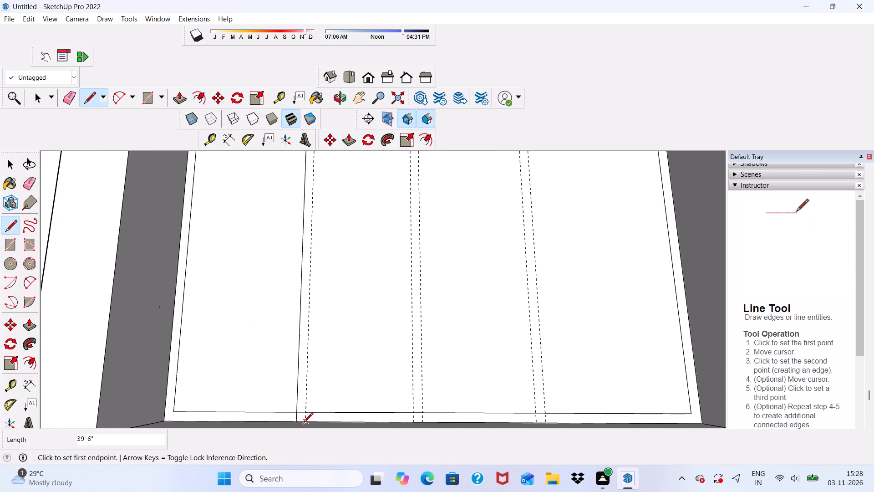
# Draw a matching vertical line about 39' 6" long along the second guide, from the lowest bay's bottom edge to the top bay's upper edge.
pyautogui.click(305, 423)
pyautogui.scroll(-16, 295, 344)
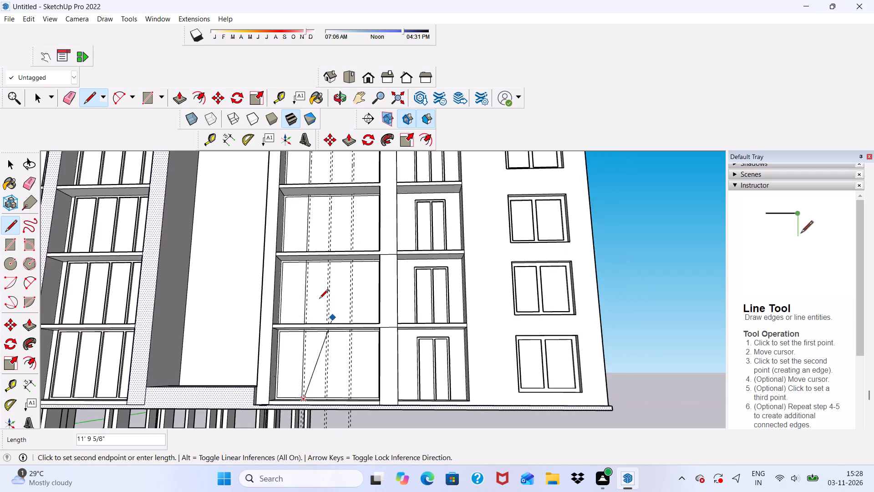
pyautogui.scroll(-4, 319, 299)
pyautogui.scroll(7, 331, 252)
pyautogui.scroll(9, 314, 173)
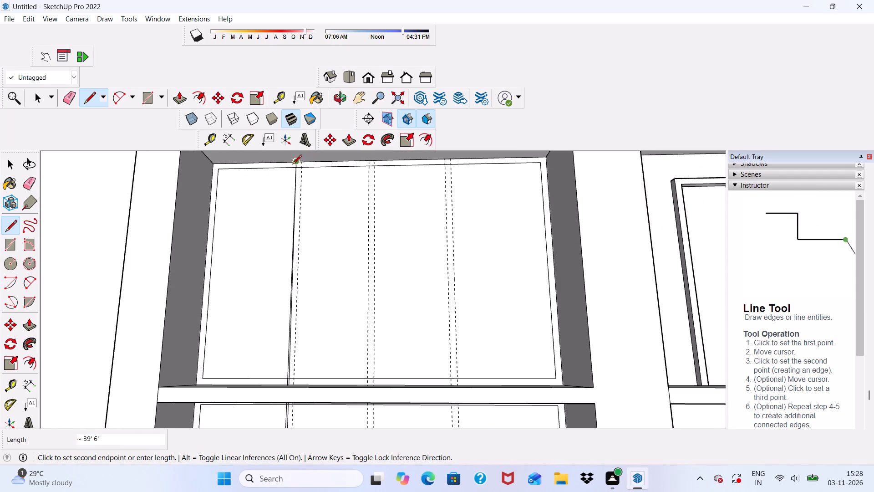
pyautogui.click(304, 164)
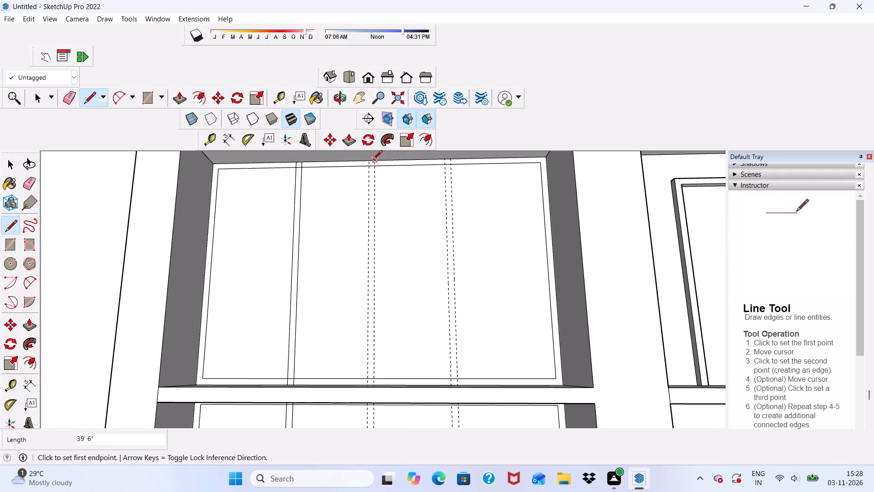
# Draw a vertical line about 39' 6" long along the third guide, from the top bay's upper edge to the lowest bay's bottom edge.
pyautogui.click(368, 161)
pyautogui.scroll(-12, 395, 292)
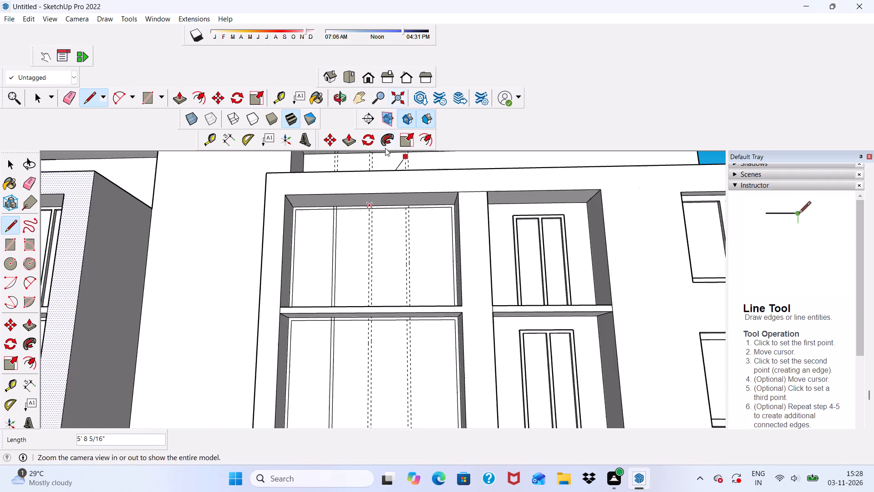
pyautogui.scroll(-2, 385, 148)
pyautogui.scroll(-6, 339, 167)
pyautogui.scroll(-6, 370, 215)
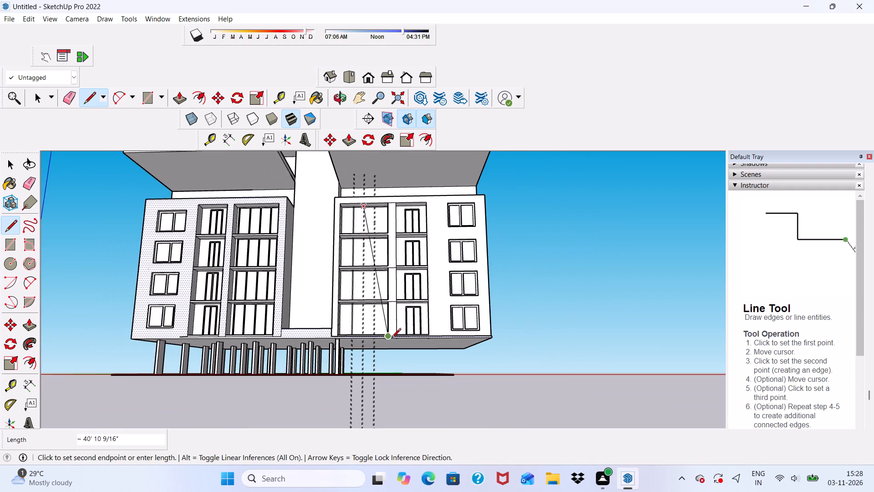
pyautogui.scroll(8, 383, 372)
pyautogui.scroll(5, 304, 242)
pyautogui.moveTo(325, 257); pyautogui.dragTo(320, 272, button='middle')
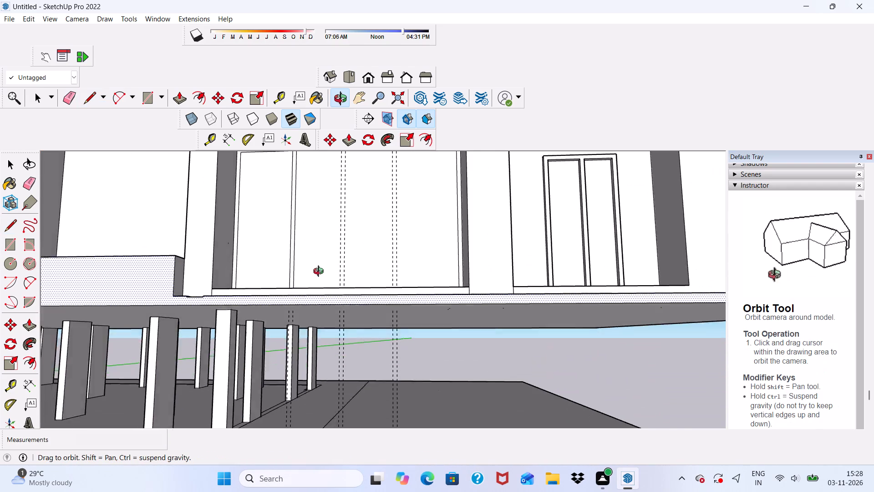
pyautogui.moveTo(320, 272); pyautogui.dragTo(336, 371, button='middle')
pyautogui.scroll(5, 334, 359)
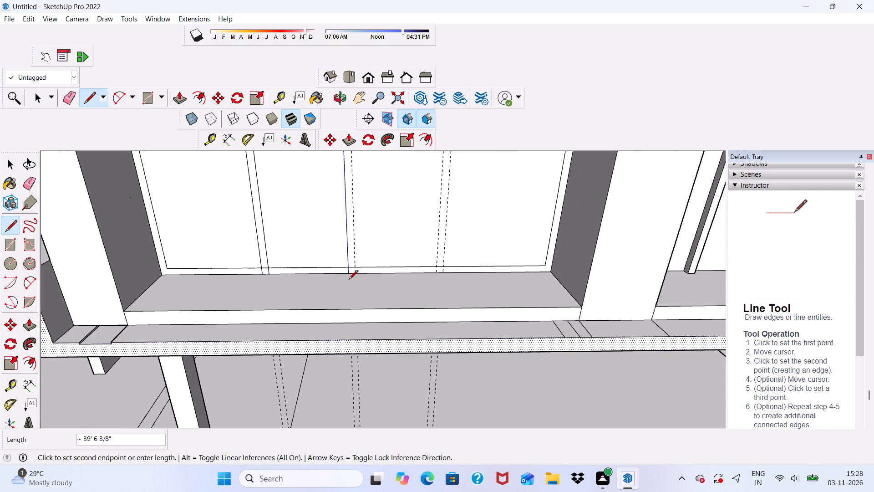
pyautogui.scroll(6, 347, 269)
pyautogui.click(349, 278)
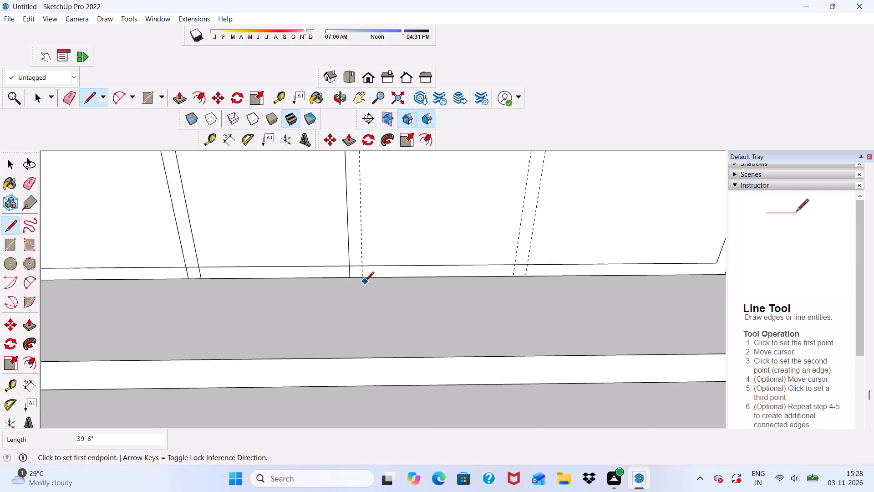
# Draw a vertical line about 39' 3" long along the fourth guide, from the lowest bay's bottom edge up to the top bay's inner frame line.
pyautogui.click(362, 277)
pyautogui.scroll(-10, 369, 315)
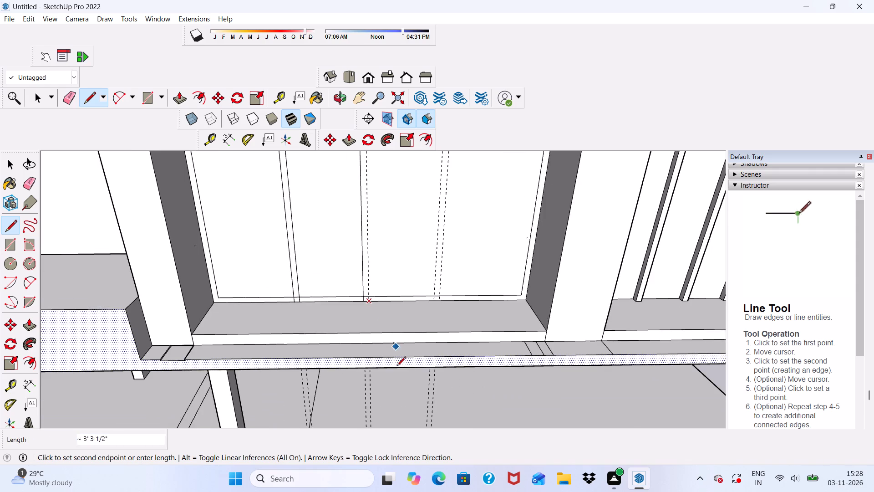
pyautogui.scroll(-5, 405, 382)
pyautogui.scroll(-9, 401, 328)
pyautogui.scroll(6, 413, 155)
pyautogui.scroll(-6, 418, 189)
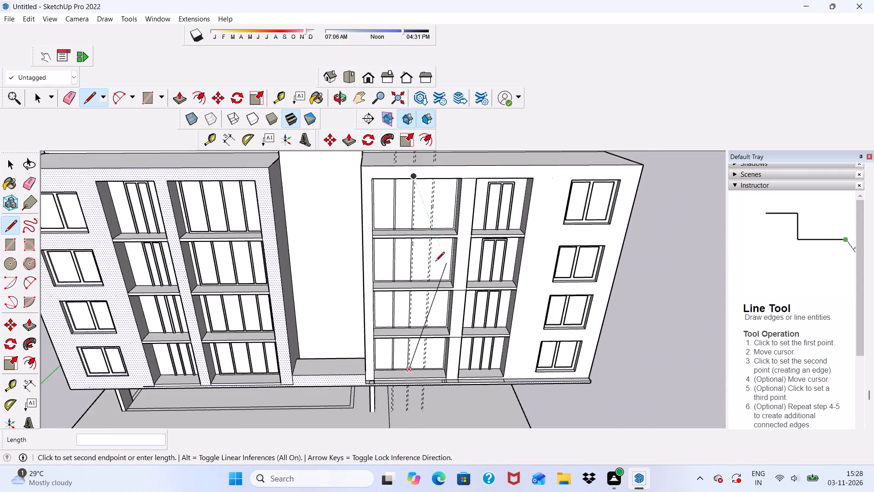
pyautogui.scroll(-5, 435, 262)
pyautogui.moveTo(432, 222); pyautogui.dragTo(409, 147, button='middle')
pyautogui.scroll(7, 413, 189)
pyautogui.scroll(2, 409, 231)
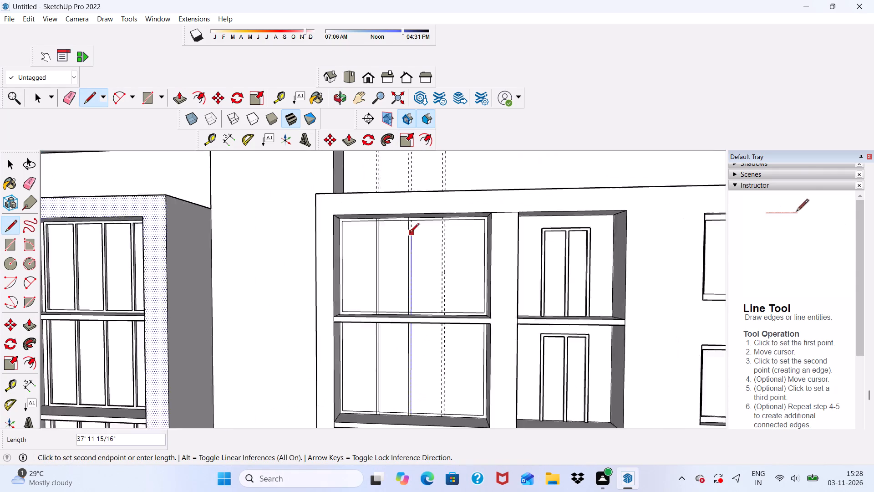
pyautogui.scroll(10, 410, 233)
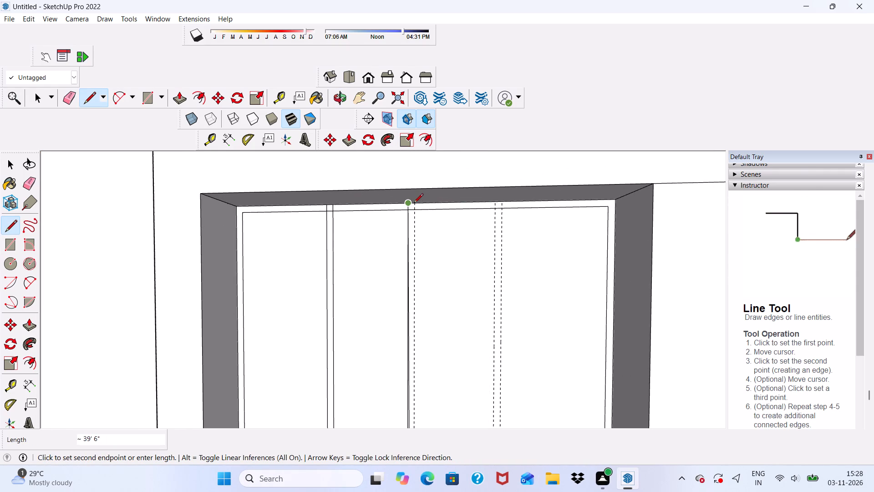
pyautogui.scroll(5, 414, 211)
pyautogui.click(415, 207)
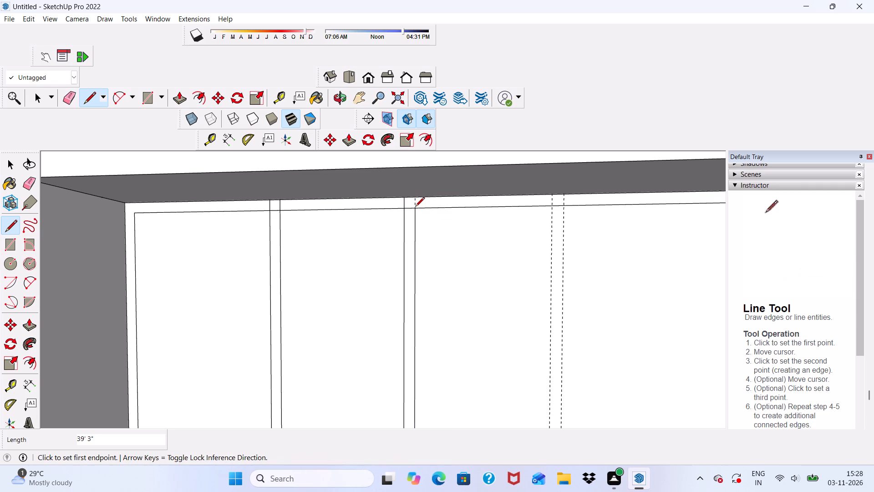
# Draw a vertical line about 39' long along the fifth guide, from the top bay's upper inner frame line to the lowest bay's bottom inner frame line.
pyautogui.click(551, 205)
pyautogui.scroll(-5, 555, 261)
pyautogui.scroll(-20, 542, 213)
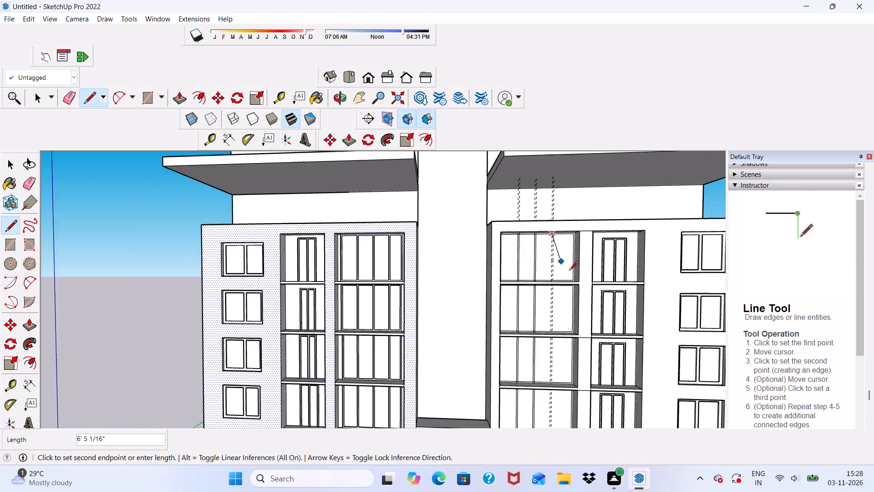
pyautogui.scroll(-1, 569, 271)
pyautogui.scroll(7, 571, 251)
pyautogui.scroll(-7, 513, 294)
pyautogui.scroll(6, 513, 293)
pyautogui.scroll(-5, 513, 314)
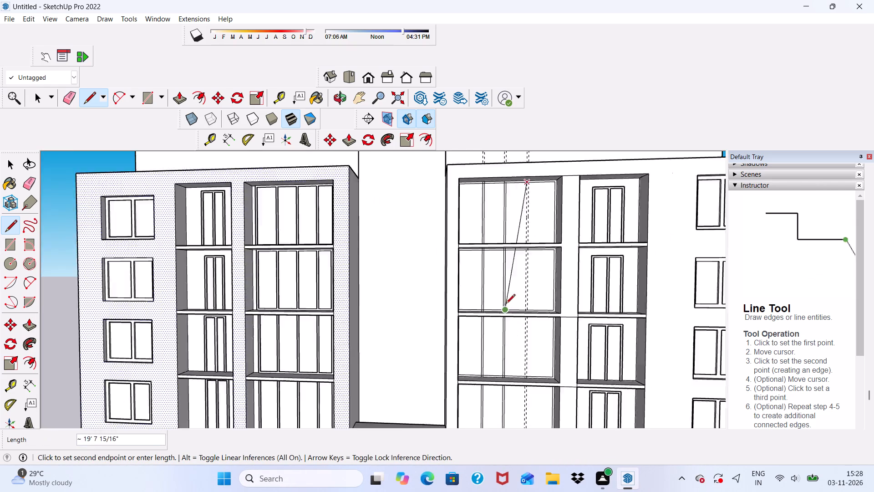
pyautogui.scroll(-11, 506, 304)
pyautogui.scroll(7, 502, 366)
pyautogui.scroll(4, 507, 323)
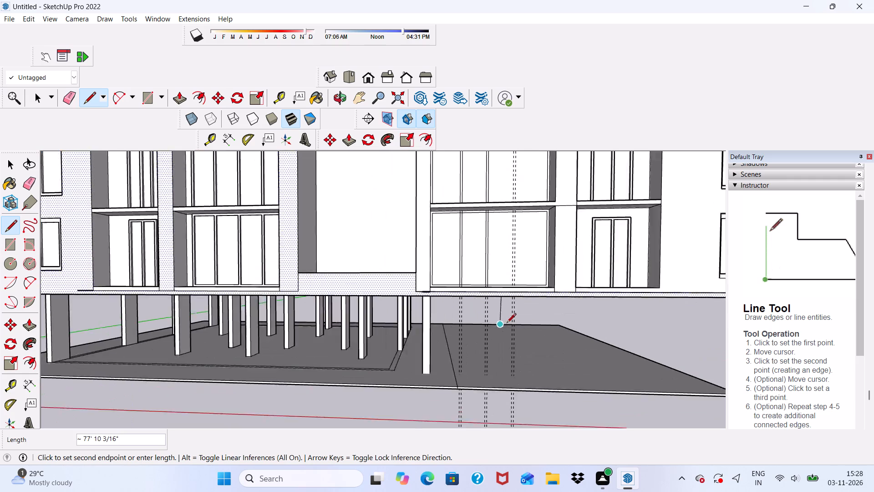
pyautogui.scroll(2, 507, 323)
pyautogui.scroll(5, 512, 281)
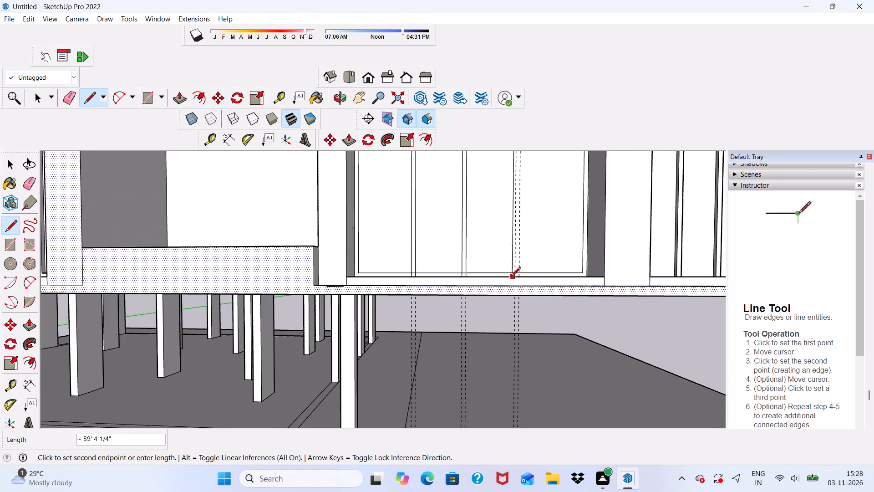
pyautogui.scroll(9, 512, 273)
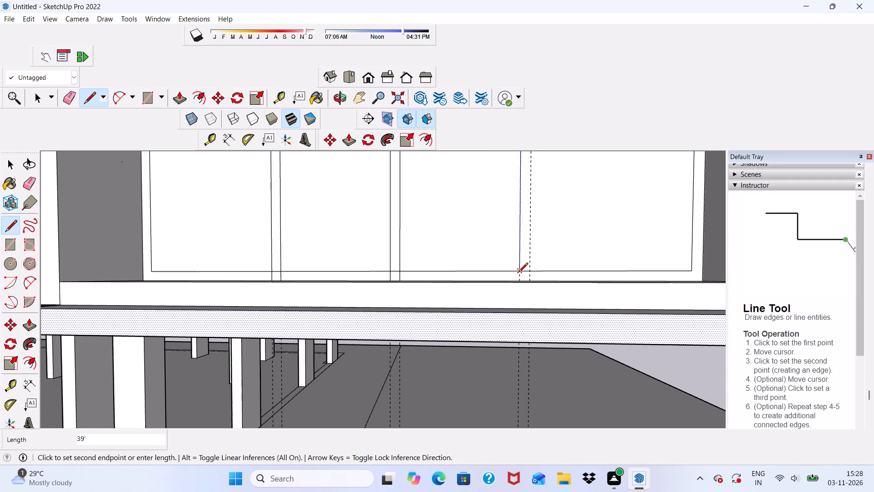
pyautogui.click(518, 273)
# Draw a matching vertical line along the sixth guide, from the lowest bay's bottom inner frame line to the top bay's upper inner frame line.
pyautogui.click(530, 273)
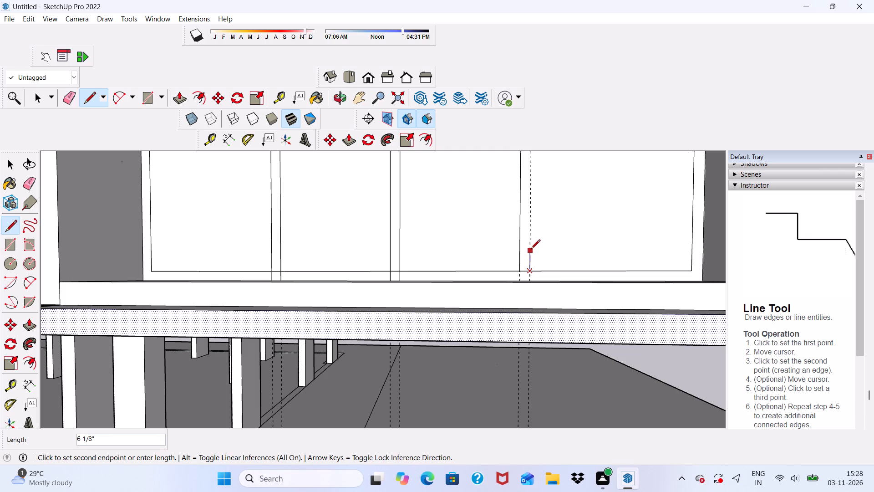
pyautogui.scroll(-5, 531, 240)
pyautogui.scroll(-12, 529, 322)
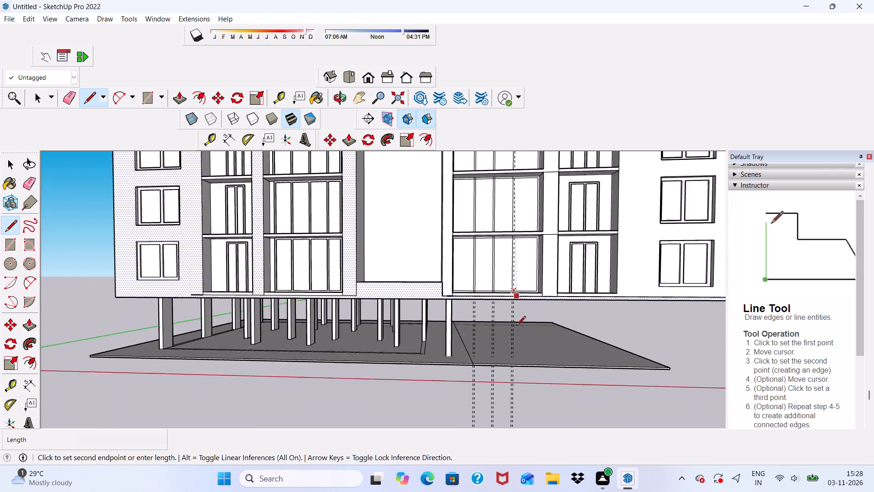
pyautogui.scroll(-6, 516, 326)
pyautogui.scroll(7, 499, 190)
pyautogui.scroll(-11, 525, 427)
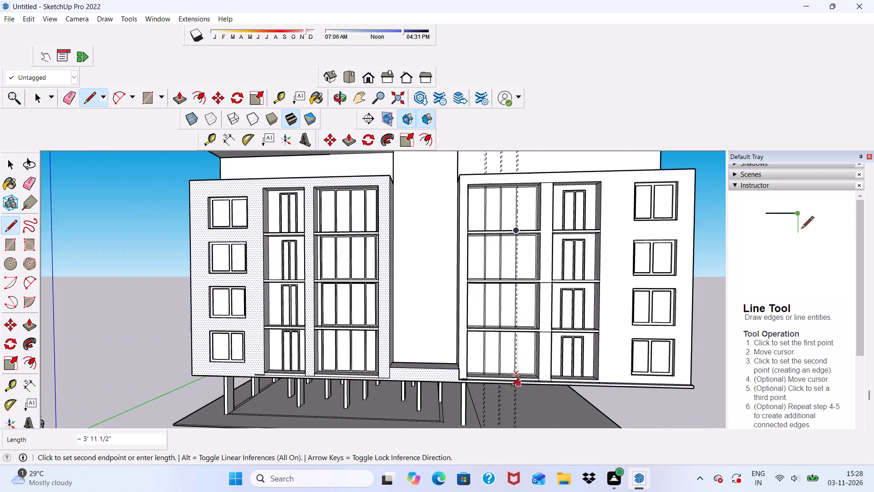
pyautogui.scroll(-3, 507, 395)
pyautogui.scroll(20, 478, 235)
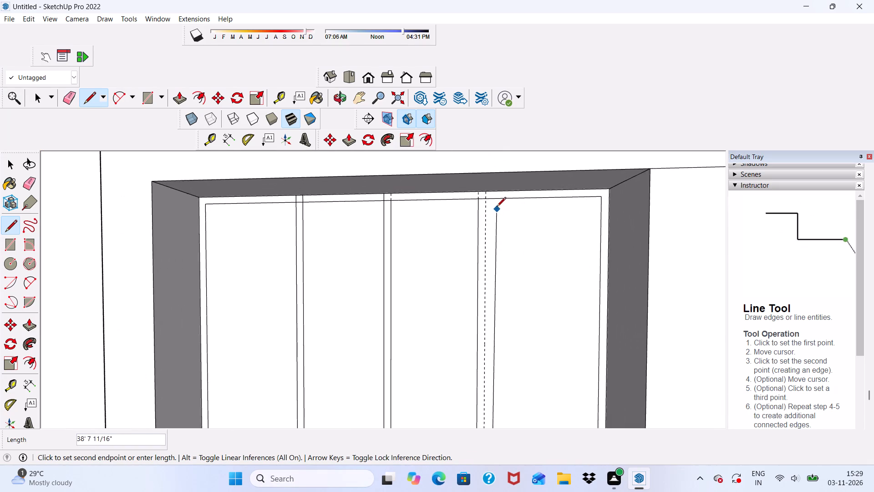
pyautogui.scroll(8, 497, 207)
pyautogui.click(484, 200)
pyautogui.scroll(-6, 475, 219)
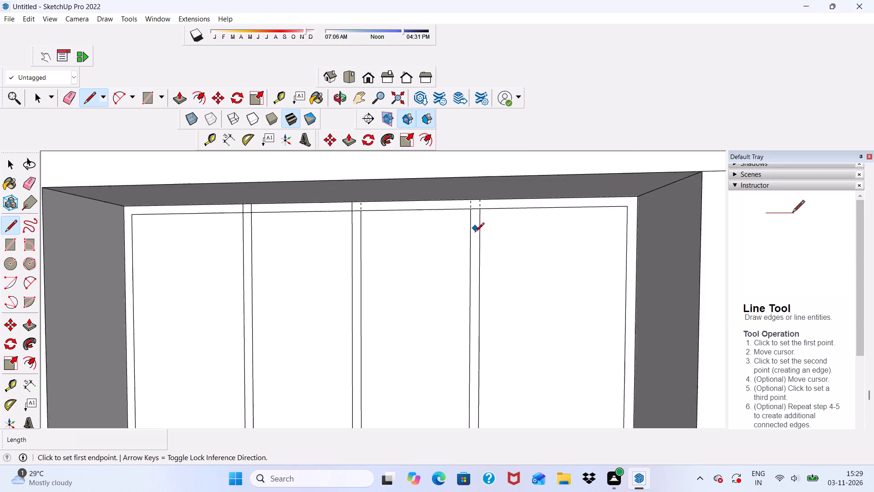
pyautogui.scroll(-6, 359, 179)
pyautogui.scroll(-9, 462, 205)
pyautogui.press('space')
# Erase all six vertical guides running through the right block's balcony bays.
pyautogui.scroll(-5, 386, 222)
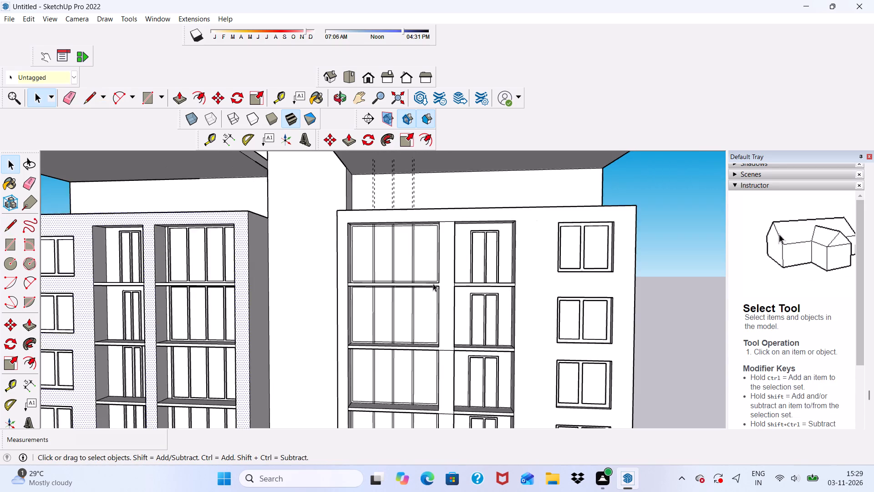
pyautogui.moveTo(435, 284); pyautogui.dragTo(449, 311, button='middle')
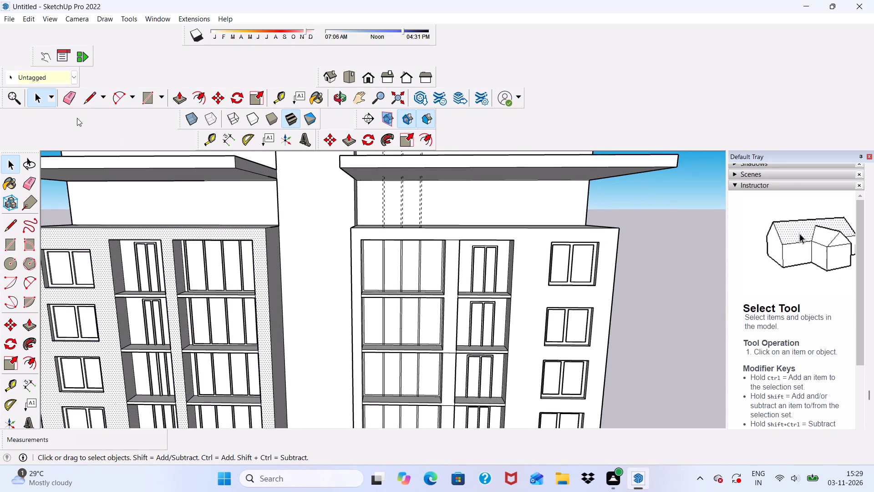
pyautogui.click(68, 97)
pyautogui.scroll(4, 418, 215)
pyautogui.scroll(1, 353, 195)
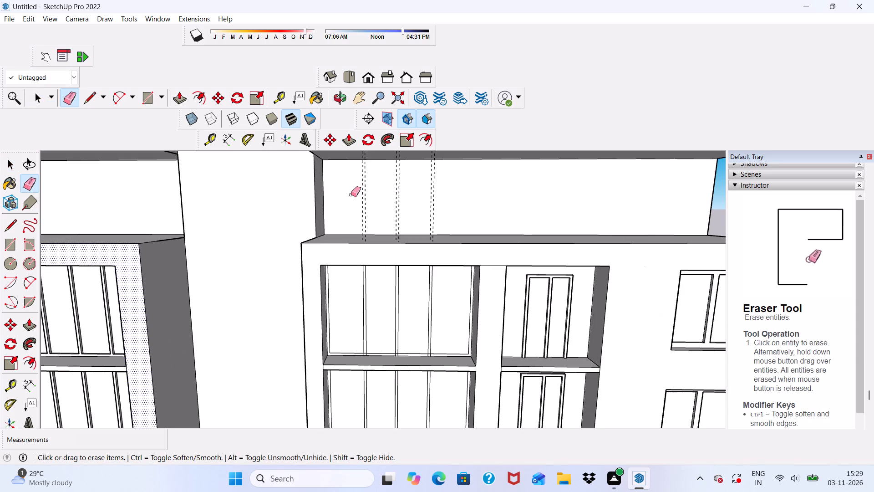
pyautogui.moveTo(351, 195); pyautogui.dragTo(442, 213)
# Erase the overlapping line segments where the three mullions meet the top bay's upper frame, merging mullions and frame into one face.
pyautogui.scroll(-6, 452, 201)
pyautogui.moveTo(460, 327); pyautogui.dragTo(459, 328, button='middle')
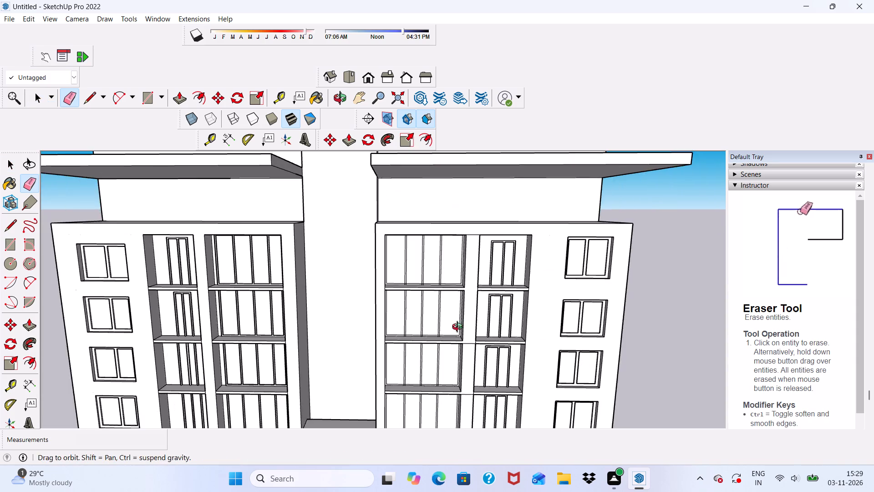
pyautogui.moveTo(459, 328); pyautogui.dragTo(451, 277, button='middle')
pyautogui.scroll(7, 425, 250)
pyautogui.scroll(12, 434, 192)
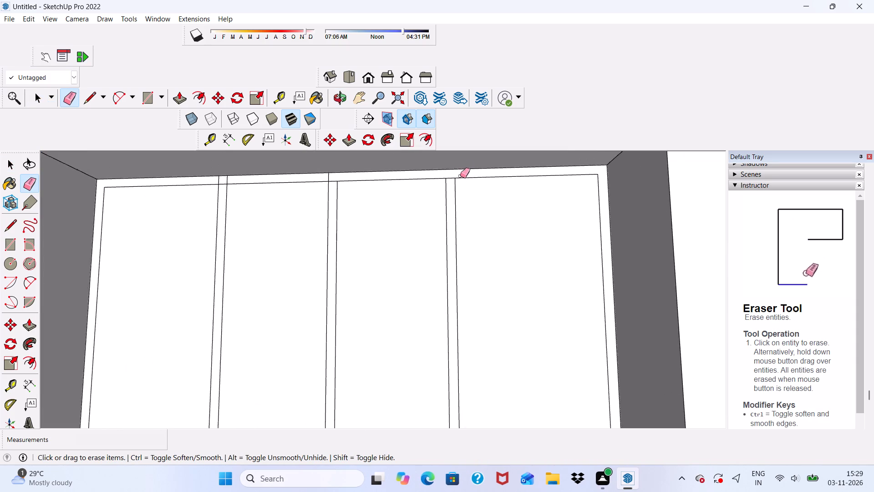
pyautogui.scroll(6, 457, 199)
pyautogui.click(438, 162)
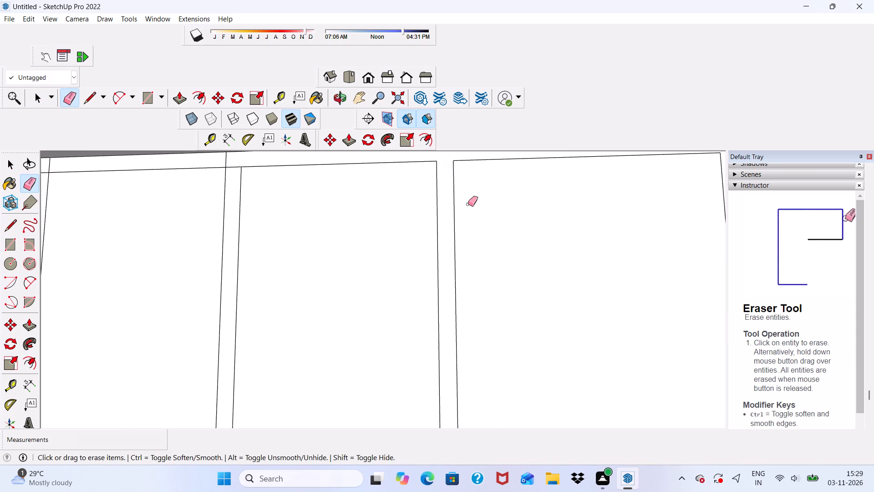
pyautogui.scroll(-11, 478, 217)
pyautogui.scroll(6, 396, 257)
pyautogui.scroll(5, 468, 215)
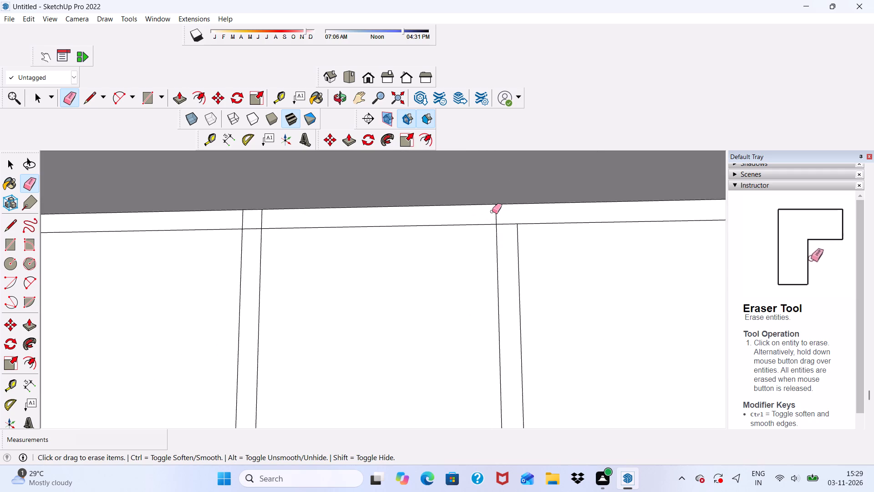
pyautogui.moveTo(492, 211); pyautogui.dragTo(503, 217)
pyautogui.moveTo(505, 220); pyautogui.dragTo(508, 229)
pyautogui.scroll(4, 259, 220)
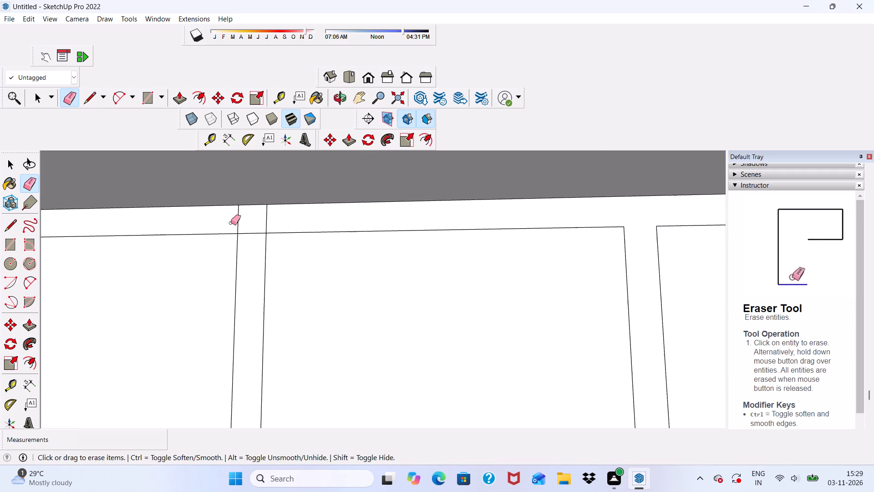
pyautogui.moveTo(233, 220); pyautogui.dragTo(248, 244)
pyautogui.scroll(-11, 269, 225)
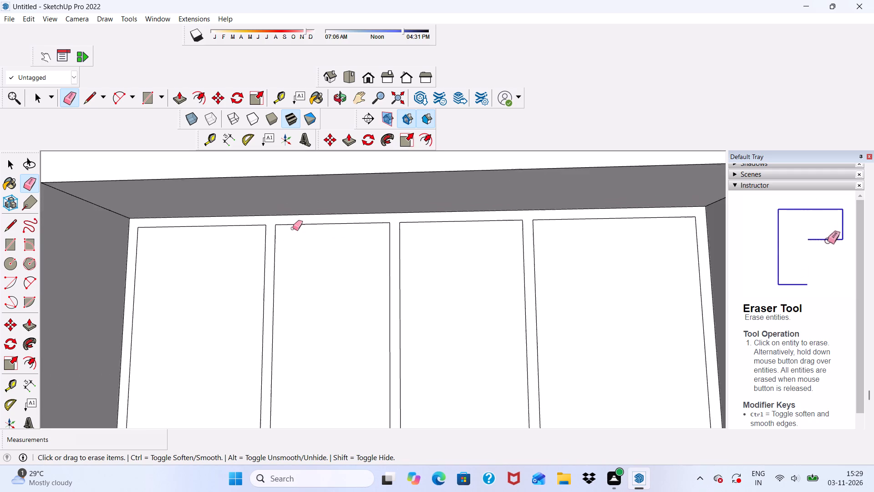
# Erase the overlapping line segments where the rightmost mullion meets the top bay's lower frame.
pyautogui.scroll(-8, 293, 228)
pyautogui.scroll(-6, 327, 179)
pyautogui.scroll(7, 371, 342)
pyautogui.moveTo(371, 317); pyautogui.dragTo(374, 398, button='middle')
pyautogui.scroll(6, 399, 331)
pyautogui.scroll(10, 394, 265)
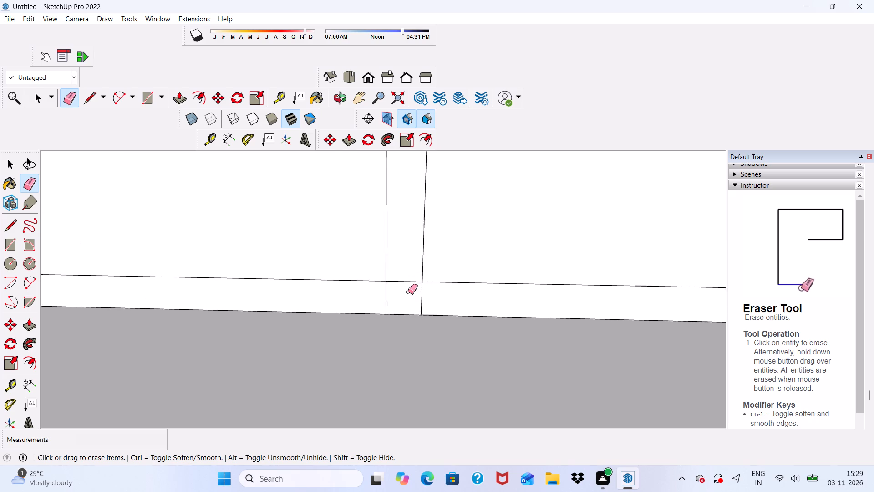
pyautogui.scroll(2, 408, 292)
pyautogui.moveTo(402, 282); pyautogui.dragTo(433, 303)
pyautogui.hotkey('ctrl', 'z')
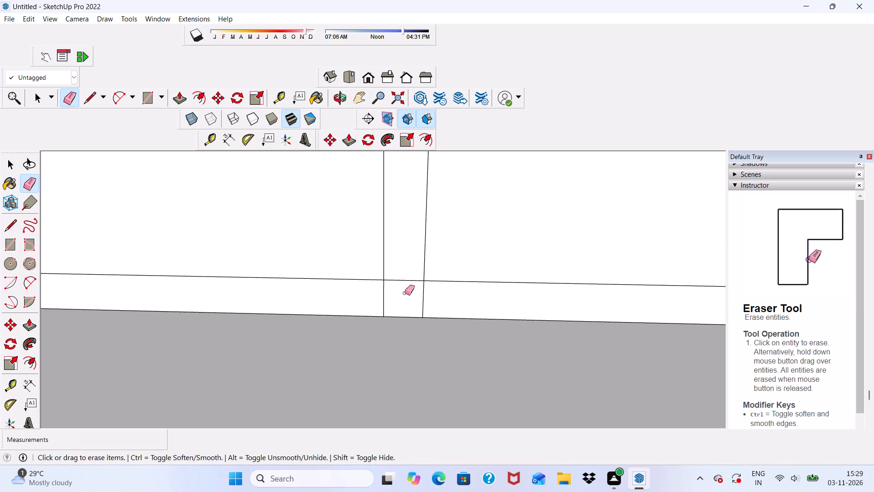
pyautogui.moveTo(391, 274); pyautogui.dragTo(433, 291)
pyautogui.scroll(-6, 432, 286)
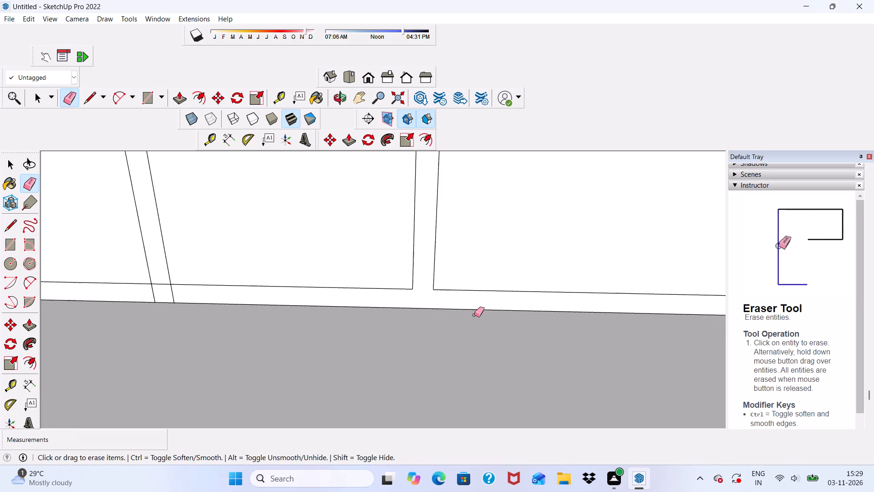
# Erase the overlapping line segments where the middle and leftmost mullions meet the top bay's lower frame.
pyautogui.scroll(-1, 474, 315)
pyautogui.scroll(-6, 485, 279)
pyautogui.scroll(7, 325, 311)
pyautogui.scroll(5, 290, 282)
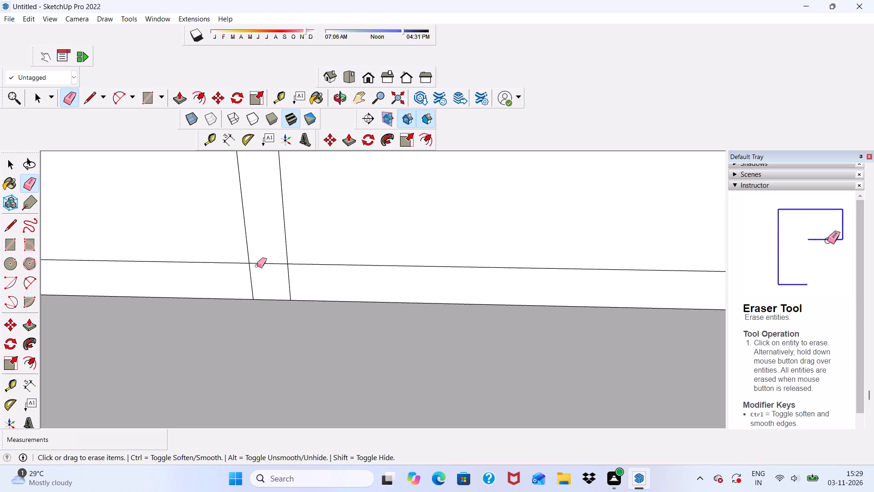
pyautogui.moveTo(257, 264); pyautogui.dragTo(310, 279)
pyautogui.scroll(-7, 336, 288)
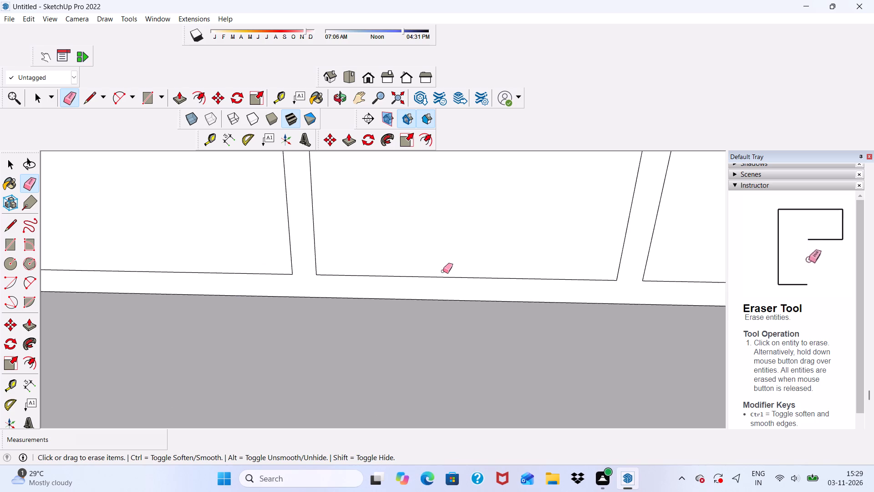
pyautogui.scroll(-3, 443, 271)
pyautogui.scroll(11, 173, 281)
pyautogui.moveTo(185, 267); pyautogui.dragTo(162, 293)
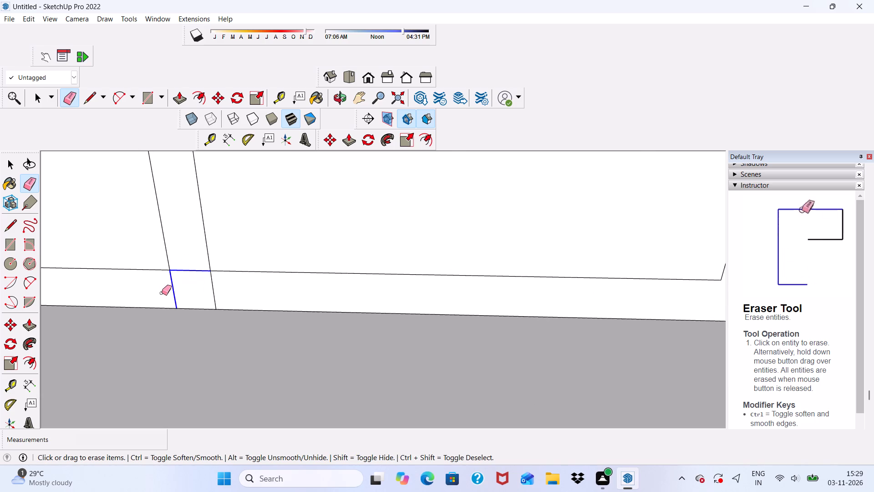
pyautogui.moveTo(162, 293); pyautogui.dragTo(217, 291)
# Erase the overlapping line segments where the middle and rightmost mullions meet the upper frame of the bay below the top one.
pyautogui.scroll(-12, 224, 281)
pyautogui.scroll(-12, 361, 238)
pyautogui.moveTo(402, 330); pyautogui.dragTo(361, 253, button='middle')
pyautogui.scroll(18, 398, 303)
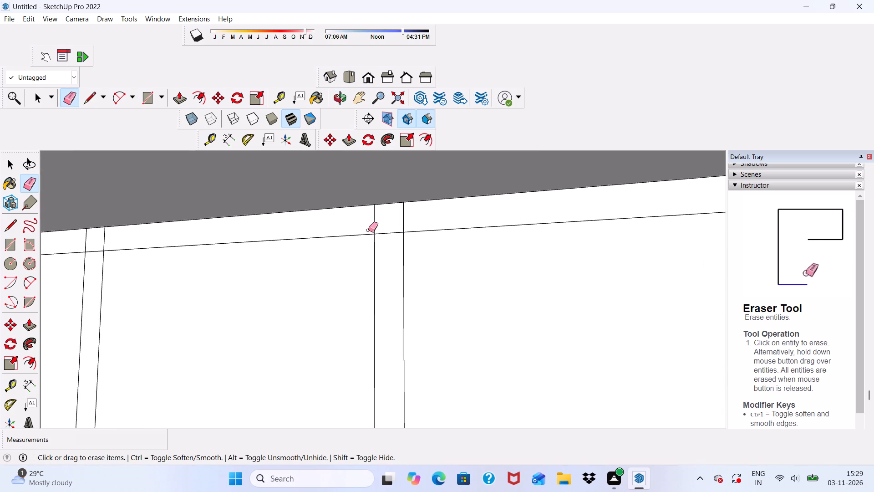
pyautogui.moveTo(372, 227); pyautogui.dragTo(389, 248)
pyautogui.scroll(-6, 388, 270)
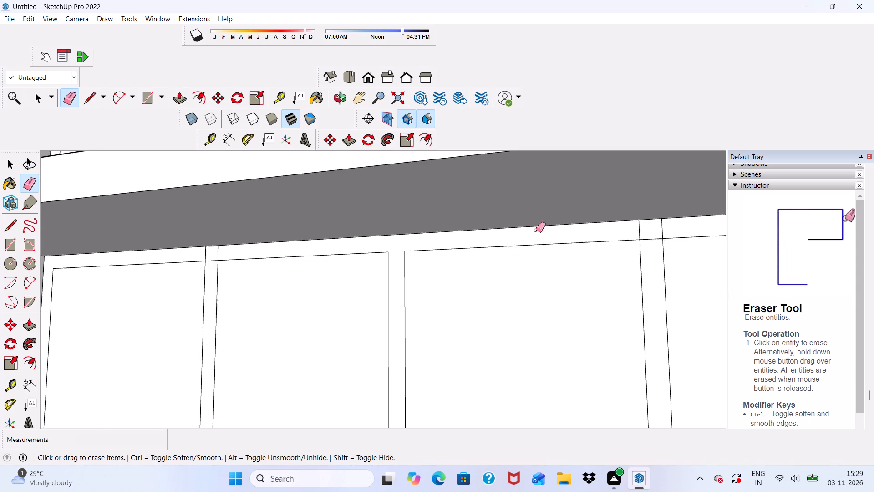
pyautogui.scroll(4, 570, 217)
pyautogui.moveTo(647, 239); pyautogui.dragTo(675, 250)
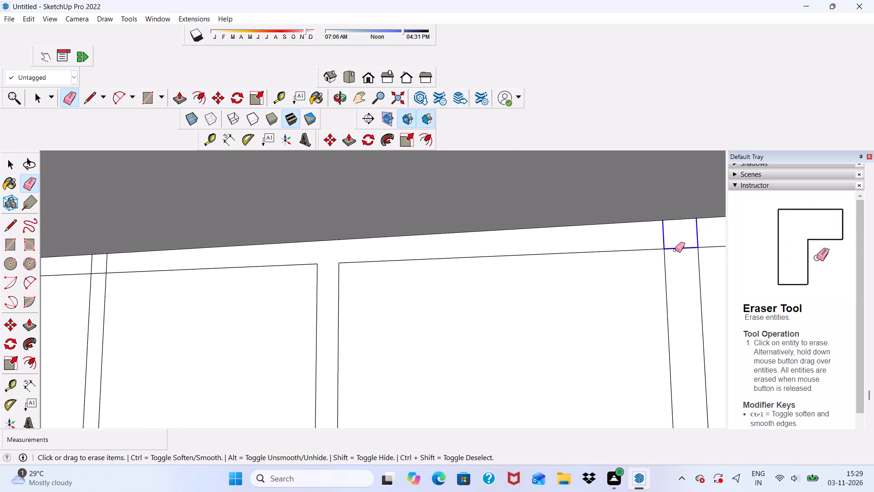
pyautogui.moveTo(675, 250); pyautogui.dragTo(677, 263)
# Erase the overlapping line segments where the rightmost mullion meets that same bay's lower frame.
pyautogui.scroll(-6, 543, 225)
pyautogui.scroll(-15, 444, 191)
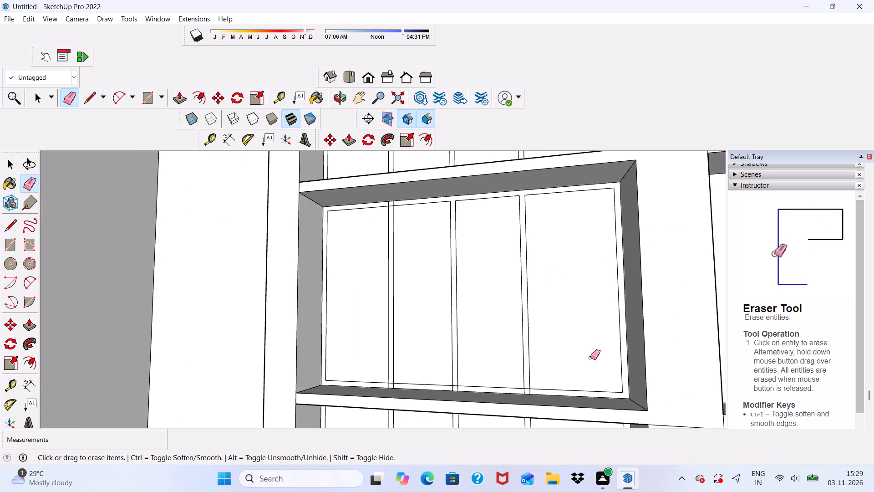
pyautogui.moveTo(591, 361); pyautogui.dragTo(595, 380, button='middle')
pyautogui.scroll(13, 573, 394)
pyautogui.moveTo(496, 374); pyautogui.dragTo(503, 356)
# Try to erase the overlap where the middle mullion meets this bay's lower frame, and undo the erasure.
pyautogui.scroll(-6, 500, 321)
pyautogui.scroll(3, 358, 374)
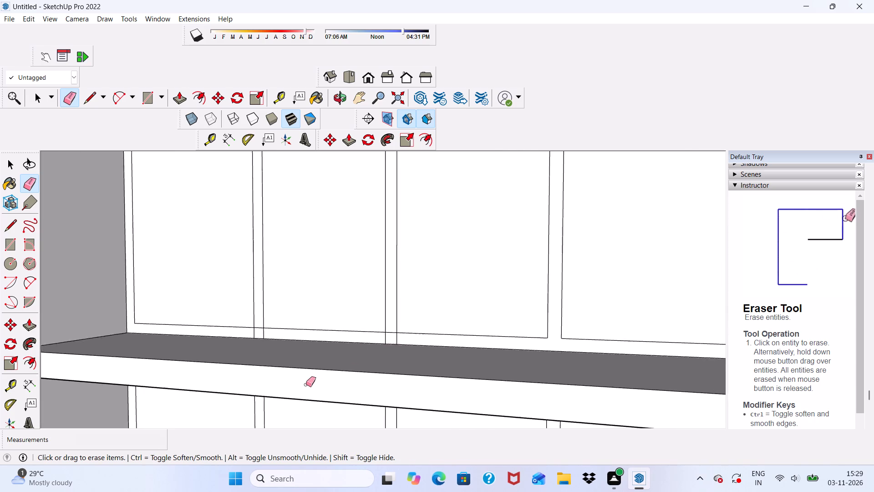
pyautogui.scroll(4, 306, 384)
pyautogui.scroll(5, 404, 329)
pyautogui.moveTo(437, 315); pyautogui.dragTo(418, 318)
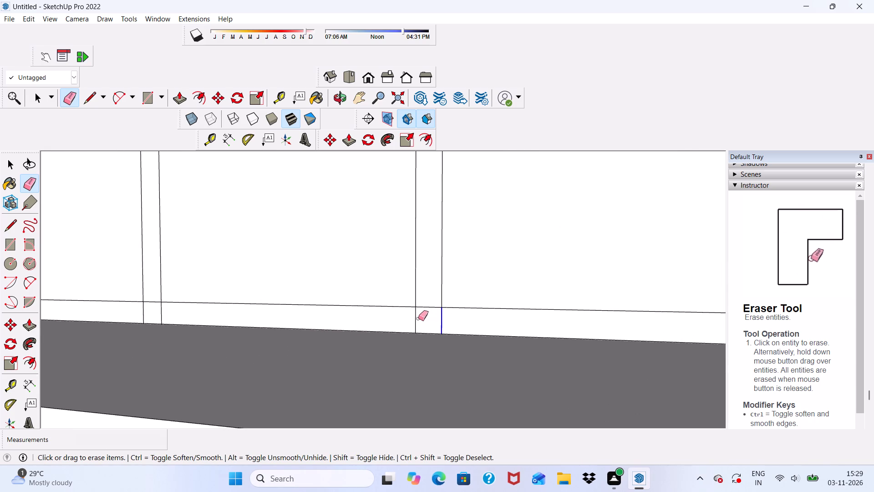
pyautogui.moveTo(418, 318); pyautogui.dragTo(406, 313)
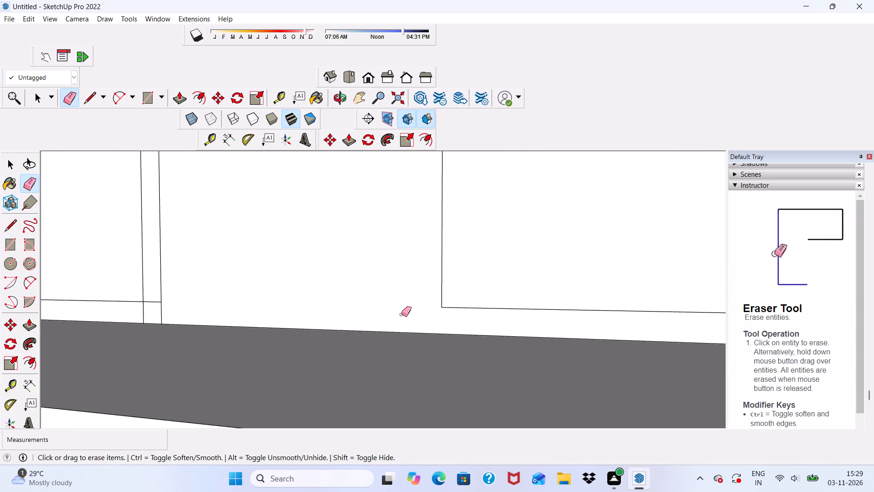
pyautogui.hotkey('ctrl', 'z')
# Erase only the overlapping line segments where the middle and leftmost mullions meet this bay's lower frame.
pyautogui.scroll(5, 414, 325)
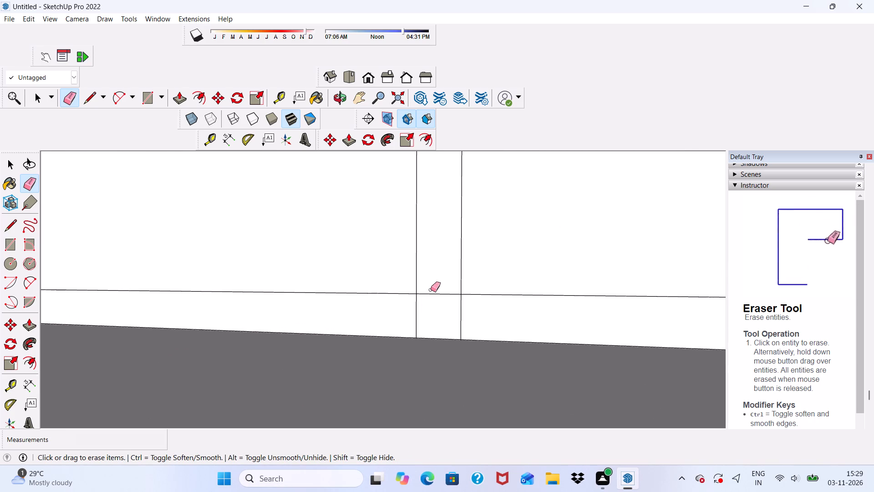
pyautogui.moveTo(431, 290); pyautogui.dragTo(474, 308)
pyautogui.scroll(-12, 474, 307)
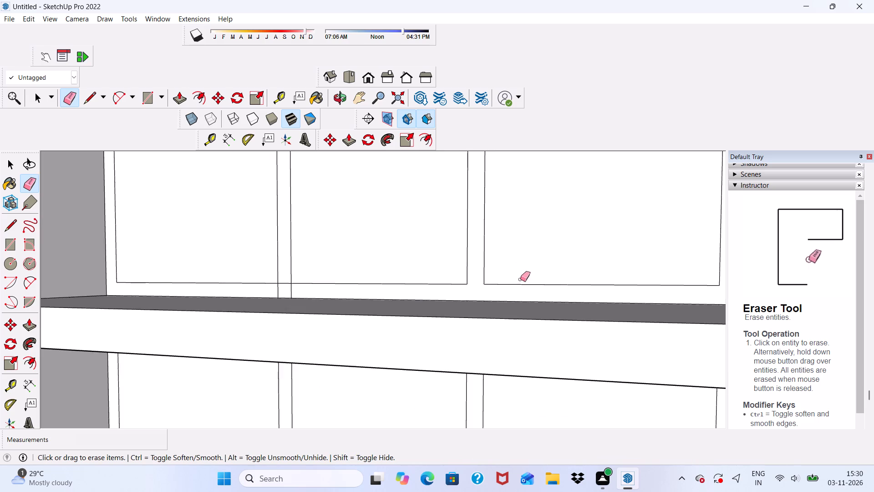
pyautogui.scroll(-2, 520, 279)
pyautogui.scroll(12, 372, 283)
pyautogui.moveTo(288, 287); pyautogui.dragTo(326, 304)
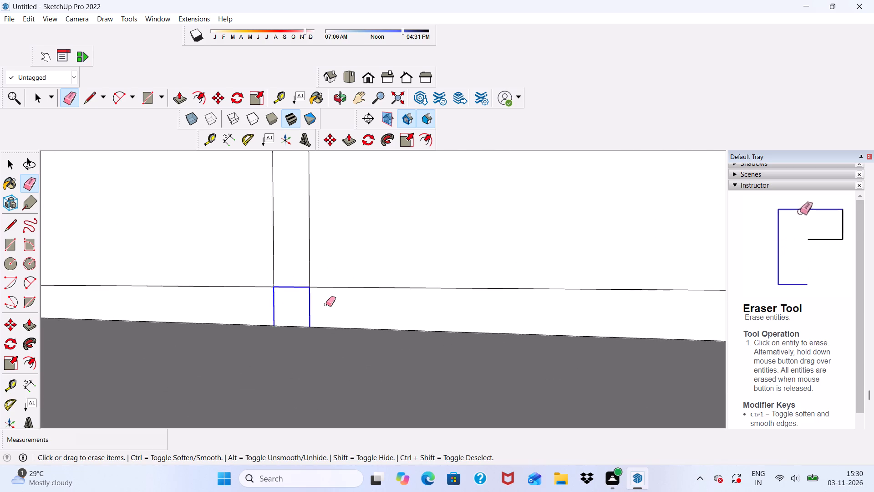
pyautogui.moveTo(326, 304); pyautogui.dragTo(329, 304)
# Erase the overlapping line segments where the leftmost mullion meets this bay's upper frame.
pyautogui.scroll(-6, 338, 325)
pyautogui.scroll(-6, 391, 321)
pyautogui.scroll(-14, 414, 365)
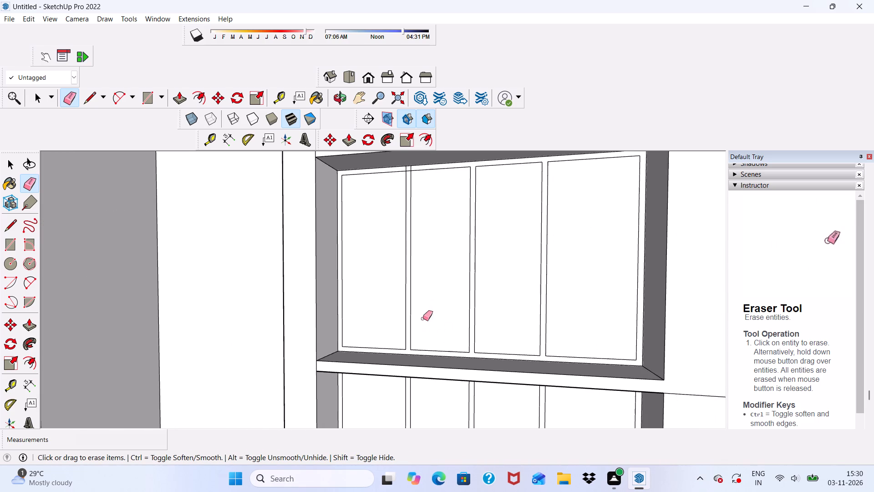
pyautogui.scroll(20, 422, 143)
pyautogui.scroll(3, 422, 143)
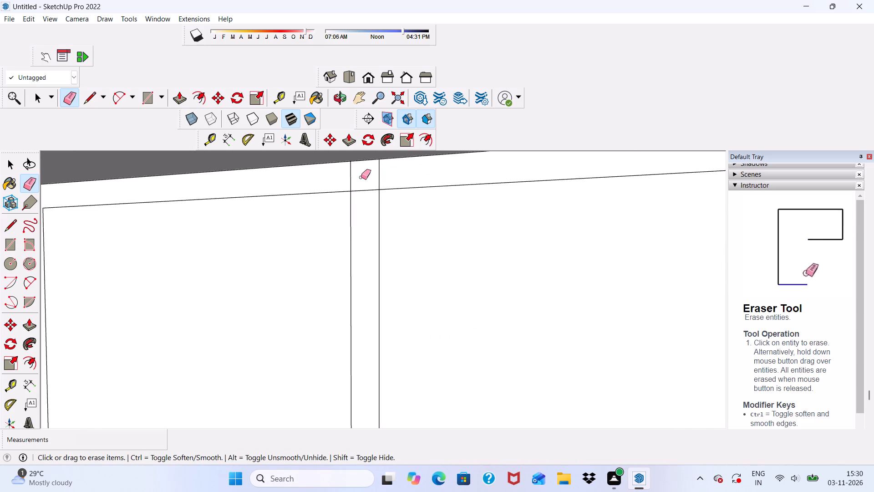
pyautogui.moveTo(350, 176); pyautogui.dragTo(367, 201)
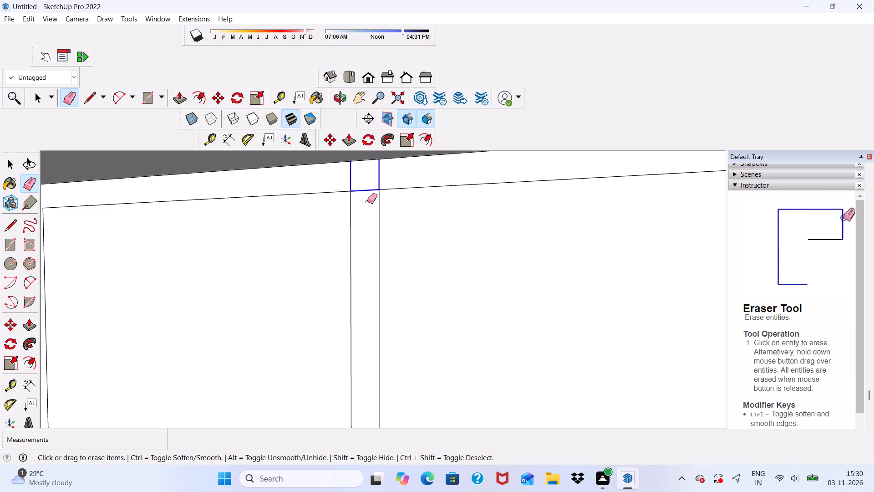
pyautogui.moveTo(367, 201); pyautogui.dragTo(367, 202)
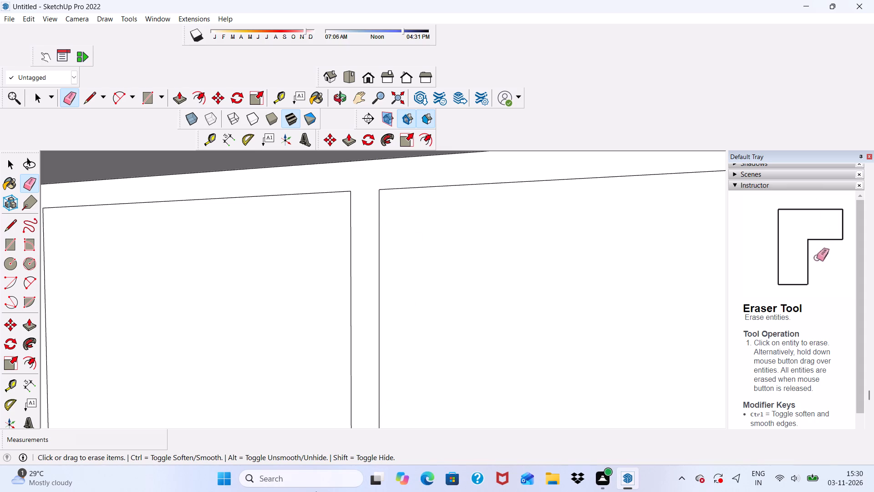
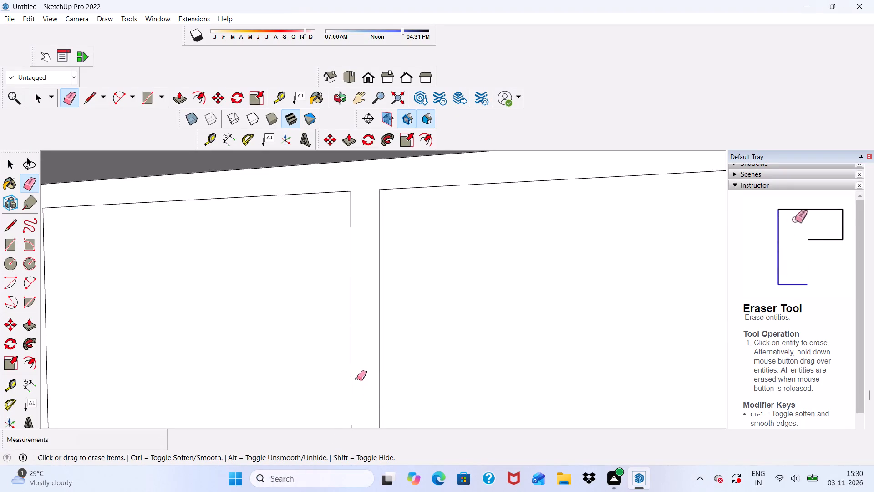
# Erase the overlapping line segments where the rightmost mullion meets the upper frame of the right block's wide bay, second from the bottom.
pyautogui.scroll(-5, 344, 351)
pyautogui.scroll(-18, 444, 280)
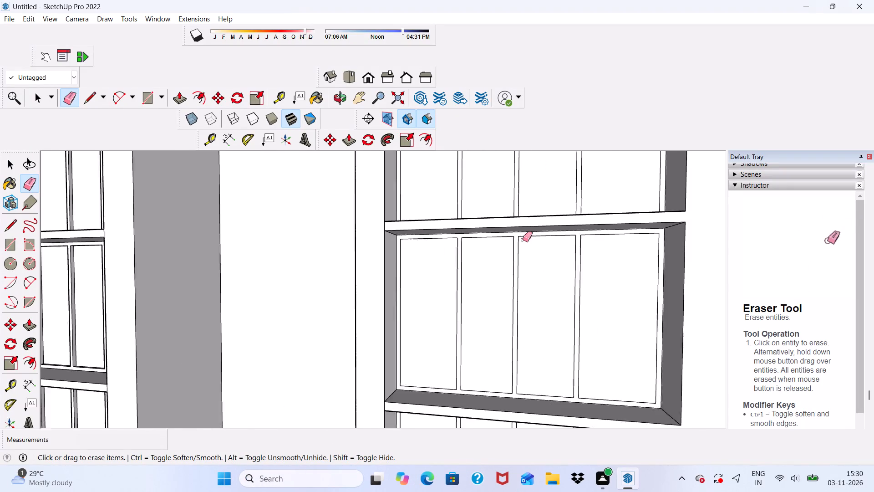
pyautogui.scroll(-1, 523, 240)
pyautogui.moveTo(538, 273); pyautogui.dragTo(626, 313, button='middle')
pyautogui.scroll(-5, 420, 291)
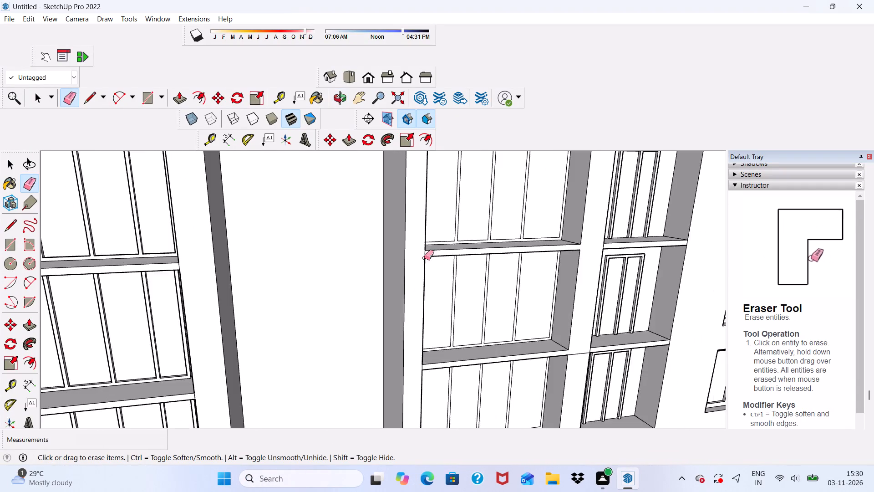
pyautogui.scroll(-4, 424, 258)
pyautogui.moveTo(438, 374); pyautogui.dragTo(412, 290, button='middle')
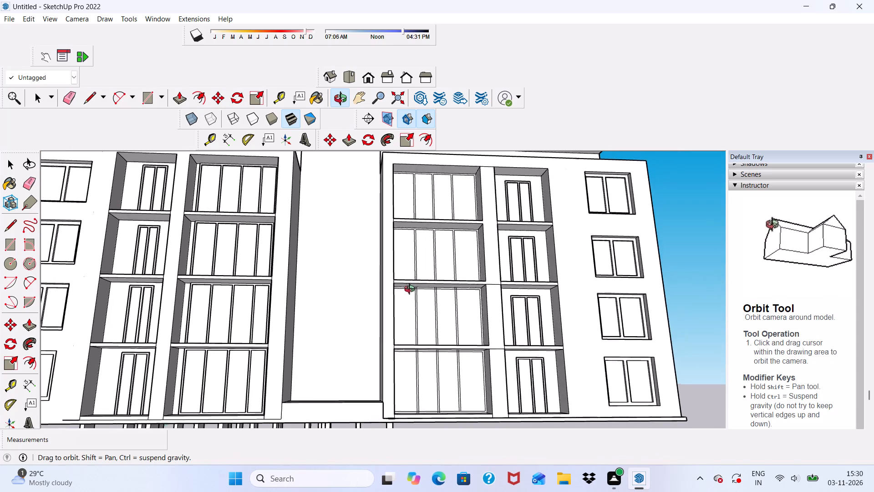
pyautogui.moveTo(412, 290); pyautogui.dragTo(410, 291, button='middle')
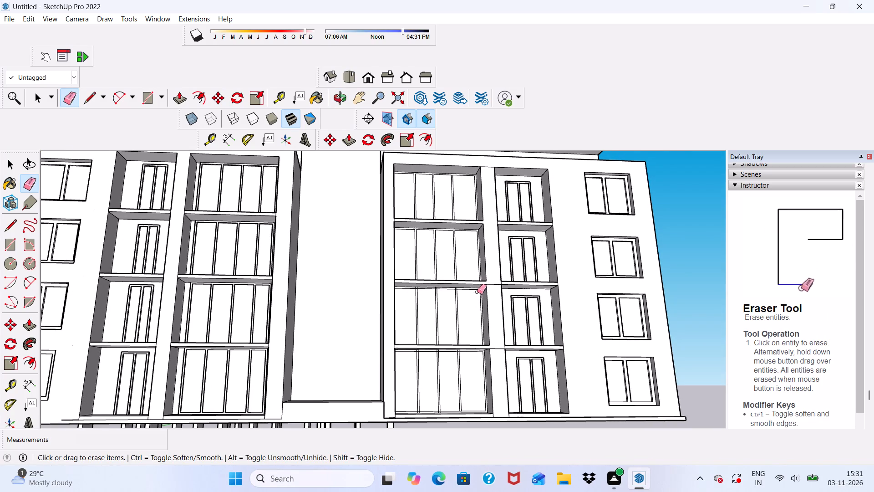
pyautogui.scroll(6, 484, 303)
pyautogui.scroll(11, 440, 292)
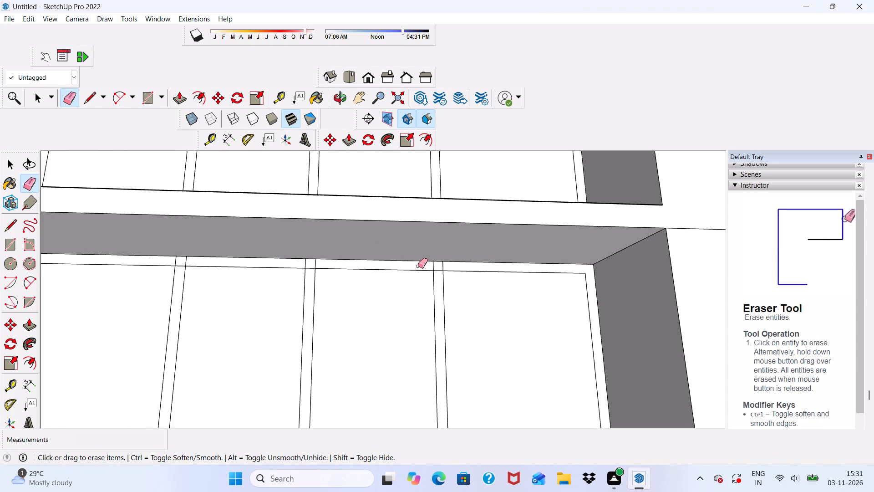
pyautogui.scroll(13, 418, 266)
pyautogui.moveTo(450, 261); pyautogui.dragTo(459, 272)
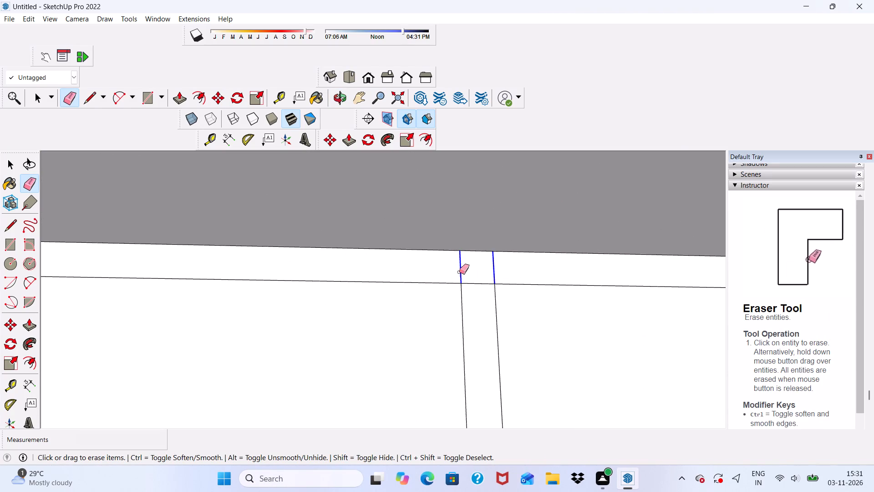
pyautogui.moveTo(459, 272); pyautogui.dragTo(478, 288)
# Erase the overlapping line segments where the middle and leftmost mullions meet that same bay's upper frame.
pyautogui.scroll(-11, 482, 285)
pyautogui.scroll(4, 293, 325)
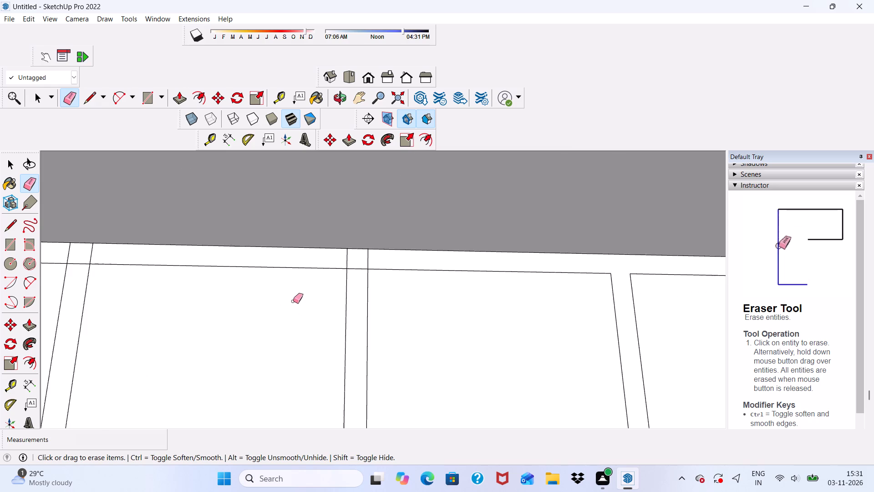
pyautogui.scroll(7, 293, 301)
pyautogui.moveTo(346, 257); pyautogui.dragTo(391, 262)
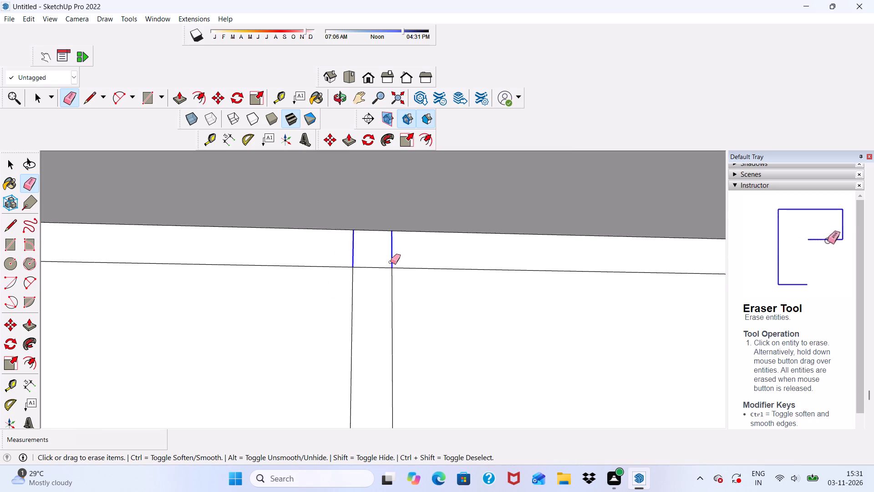
pyautogui.moveTo(391, 262); pyautogui.dragTo(375, 282)
pyautogui.scroll(-6, 408, 253)
pyautogui.scroll(-5, 447, 231)
pyautogui.scroll(6, 50, 292)
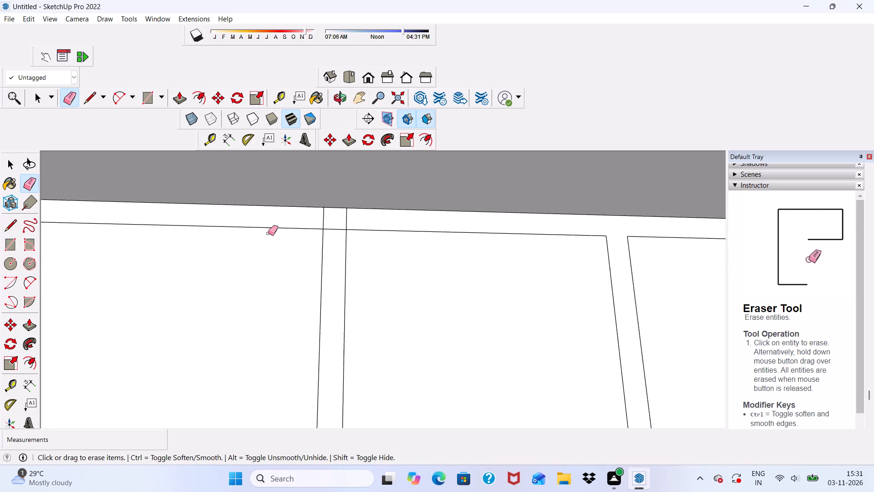
pyautogui.scroll(6, 295, 223)
pyautogui.moveTo(318, 218); pyautogui.dragTo(363, 236)
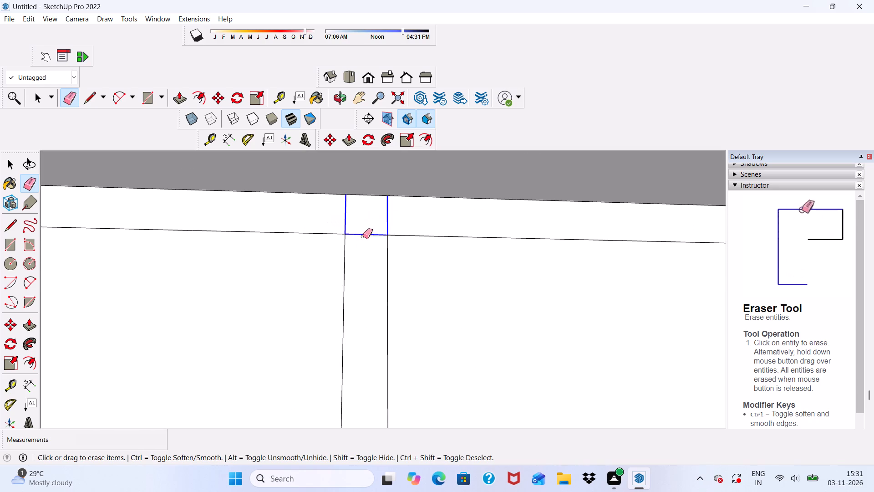
pyautogui.moveTo(363, 236); pyautogui.dragTo(361, 245)
# Erase the overlapping line segments where the leftmost mullion meets this bay's lower frame.
pyautogui.scroll(-5, 356, 207)
pyautogui.scroll(-6, 365, 161)
pyautogui.scroll(-6, 350, 200)
pyautogui.scroll(-6, 296, 184)
pyautogui.scroll(-6, 340, 172)
pyautogui.moveTo(351, 195); pyautogui.dragTo(305, 277, button='middle')
pyautogui.scroll(5, 326, 312)
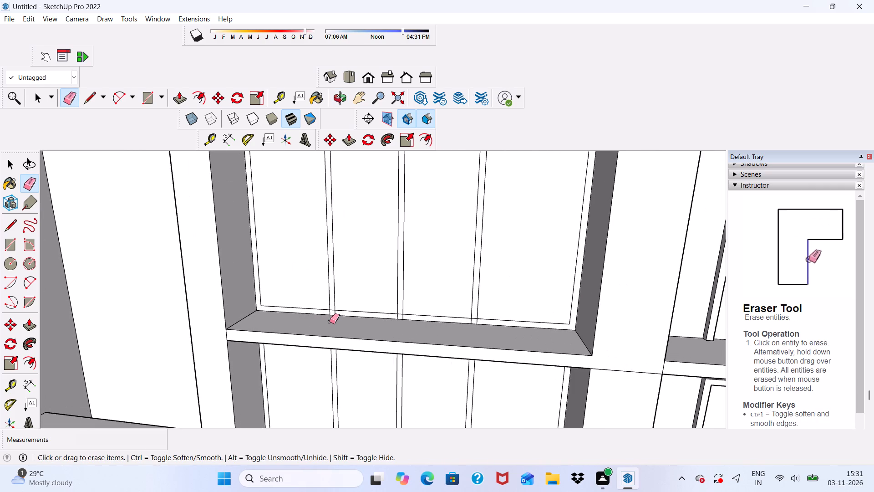
pyautogui.scroll(7, 337, 328)
pyautogui.scroll(14, 333, 309)
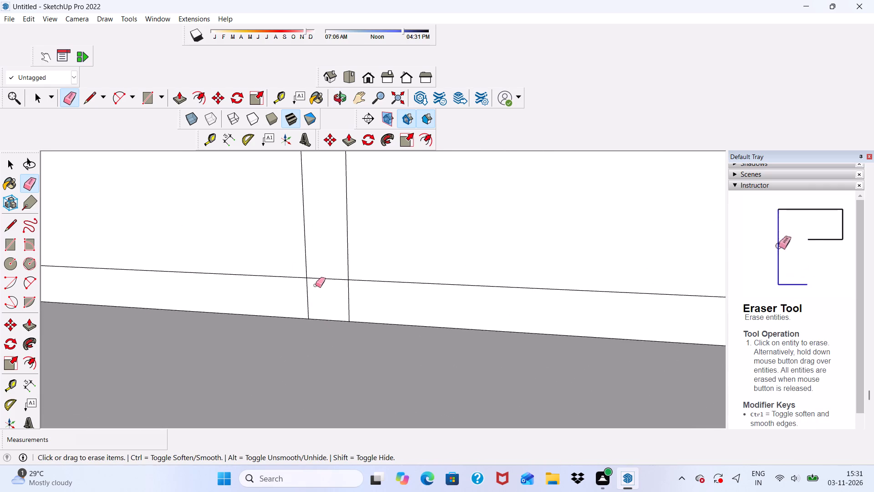
pyautogui.moveTo(306, 292); pyautogui.dragTo(336, 272)
pyautogui.click(331, 265)
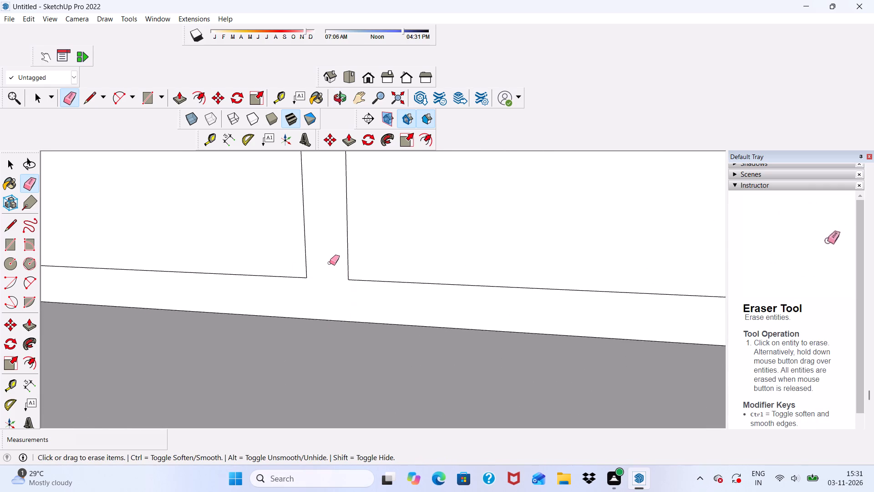
# Erase the overlapping line segments where the middle and rightmost mullions meet this bay's lower frame.
pyautogui.scroll(-7, 323, 261)
pyautogui.scroll(-5, 259, 285)
pyautogui.scroll(-4, 170, 279)
pyautogui.scroll(8, 395, 325)
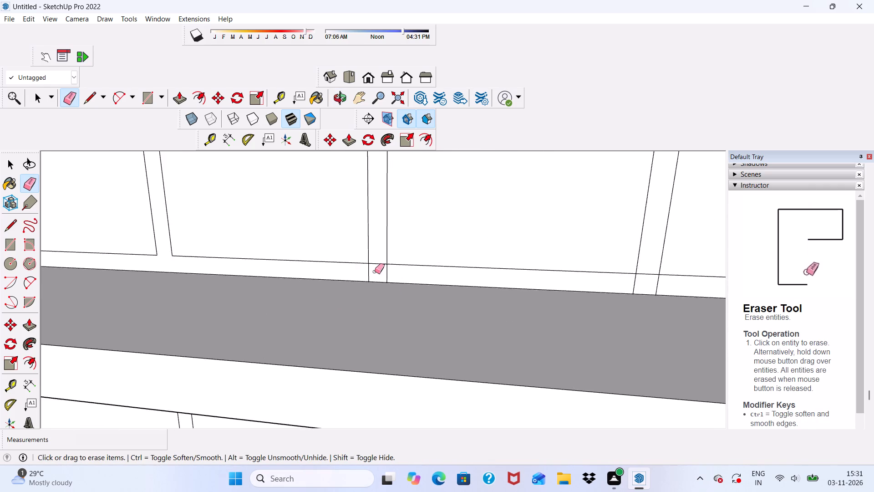
pyautogui.scroll(3, 375, 272)
pyautogui.moveTo(366, 270); pyautogui.dragTo(378, 248)
pyautogui.click(378, 248)
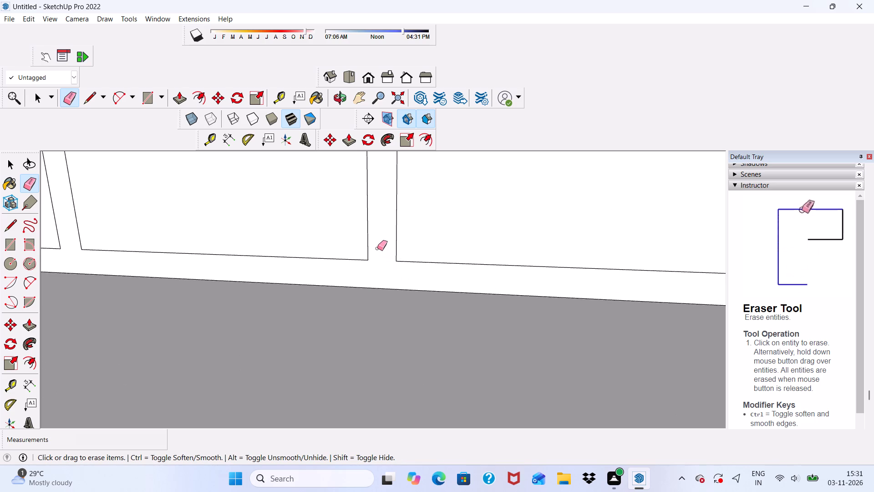
pyautogui.scroll(-5, 291, 299)
pyautogui.scroll(-7, 228, 281)
pyautogui.scroll(6, 432, 282)
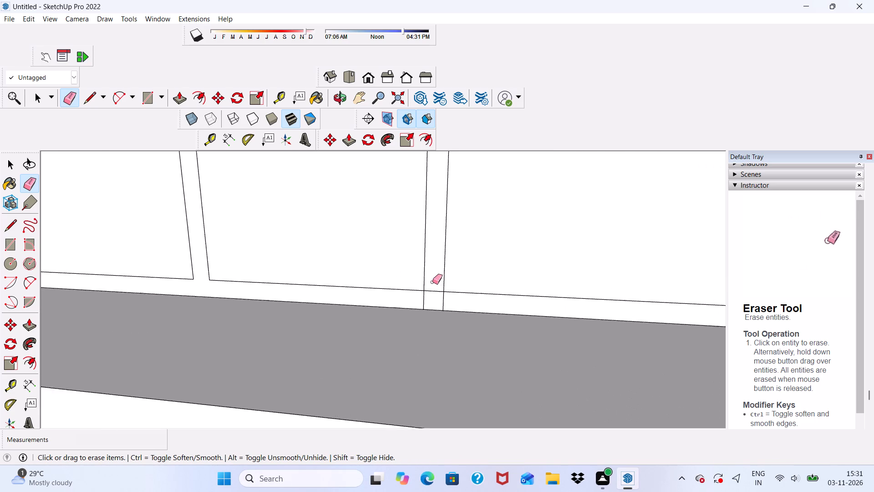
pyautogui.scroll(1, 432, 282)
pyautogui.moveTo(432, 284); pyautogui.dragTo(451, 301)
pyautogui.scroll(-4, 315, 261)
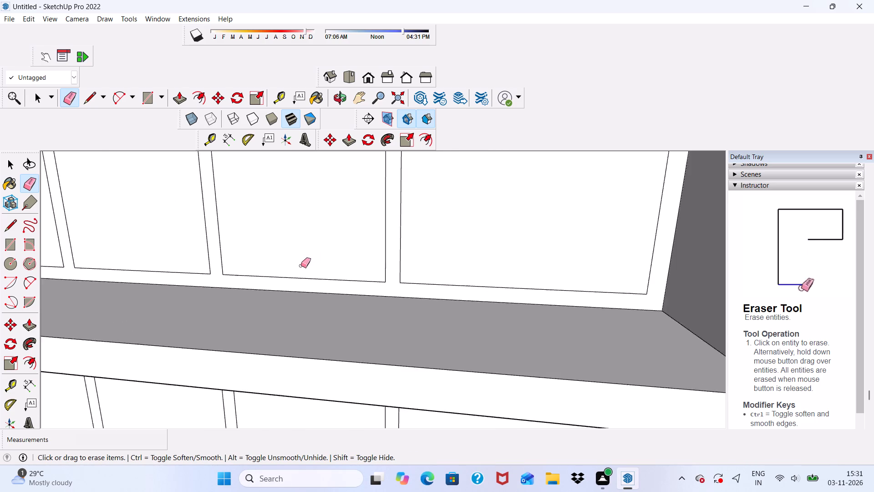
# Erase the overlapping line segments where the rightmost mullion meets the upper frame of the right block's bottom wide bay.
pyautogui.scroll(-7, 301, 266)
pyautogui.scroll(-5, 380, 225)
pyautogui.moveTo(383, 203); pyautogui.dragTo(405, 152, button='middle')
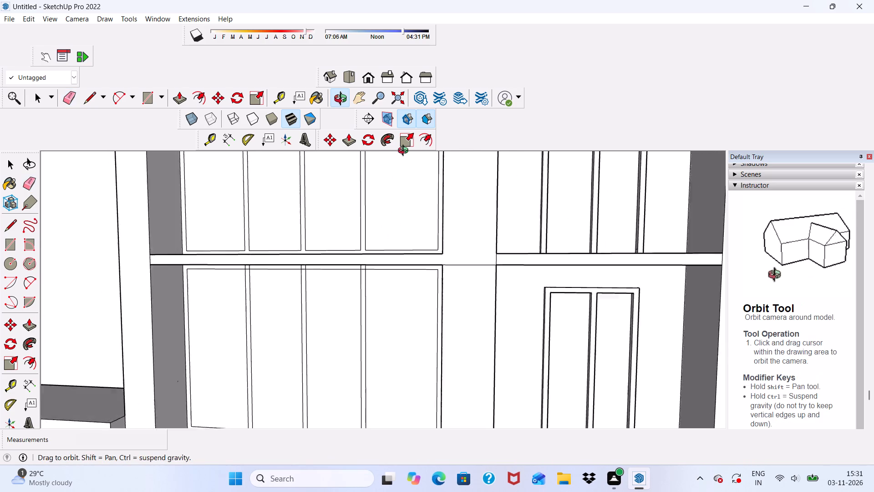
pyautogui.moveTo(405, 152); pyautogui.dragTo(441, 102, button='middle')
pyautogui.scroll(7, 383, 268)
pyautogui.scroll(12, 354, 241)
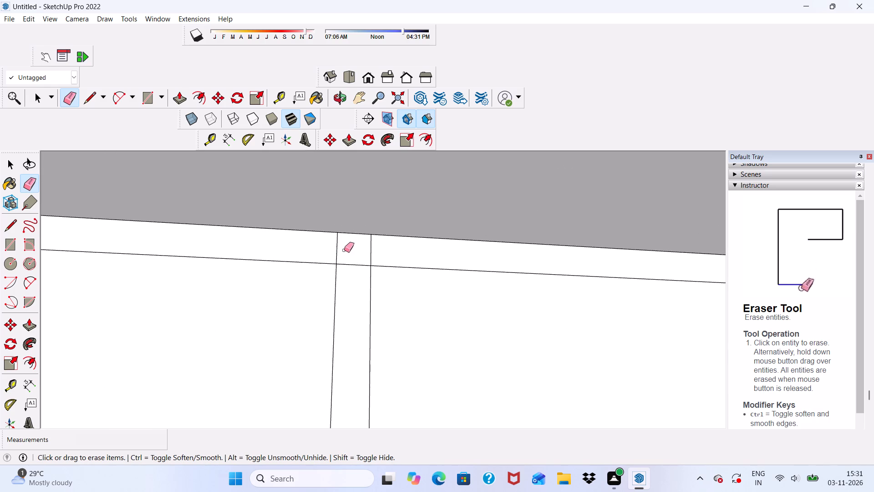
pyautogui.moveTo(345, 250); pyautogui.dragTo(349, 271)
# Erase the overlapping line segments where the middle and leftmost mullions meet the bottom bay's upper frame.
pyautogui.scroll(-13, 371, 236)
pyautogui.scroll(5, 235, 216)
pyautogui.scroll(3, 303, 227)
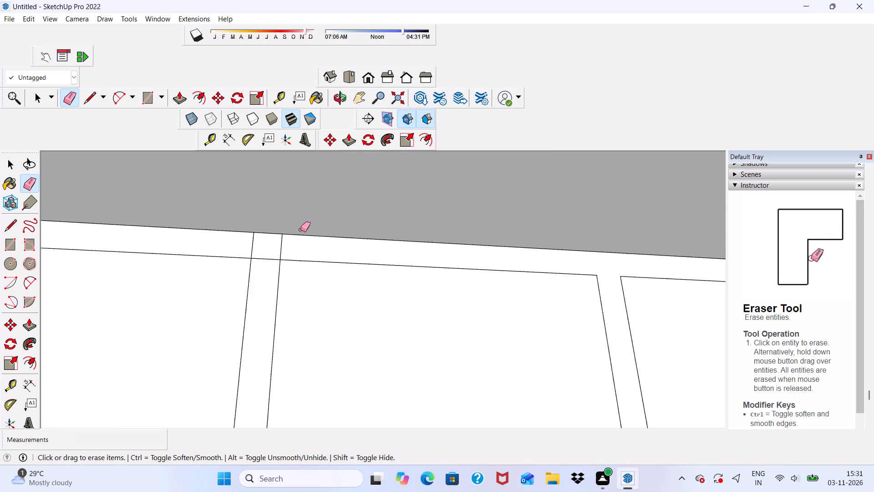
pyautogui.scroll(8, 300, 230)
pyautogui.moveTo(240, 243); pyautogui.dragTo(277, 290)
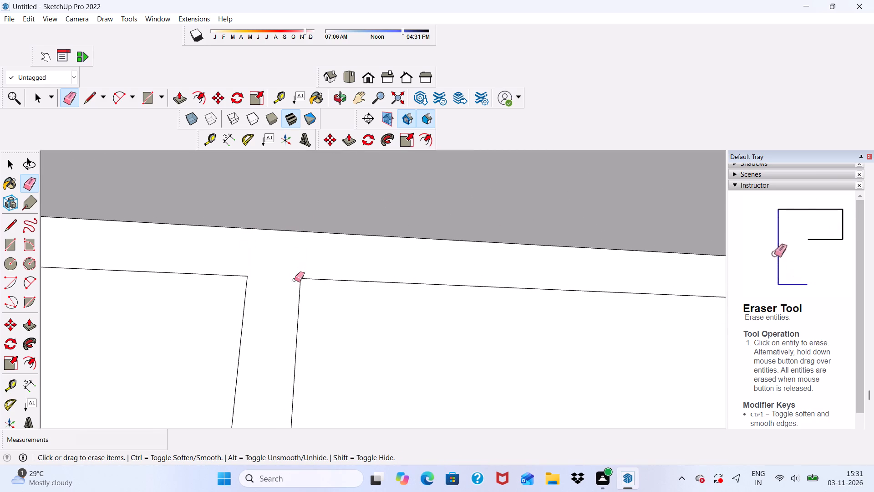
pyautogui.scroll(-17, 325, 236)
pyautogui.scroll(6, 221, 200)
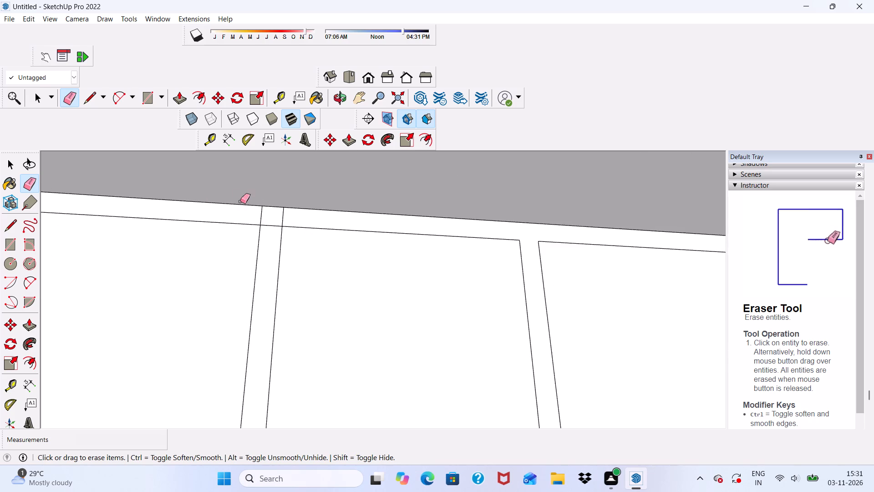
pyautogui.scroll(5, 255, 208)
pyautogui.moveTo(262, 215); pyautogui.dragTo(286, 244)
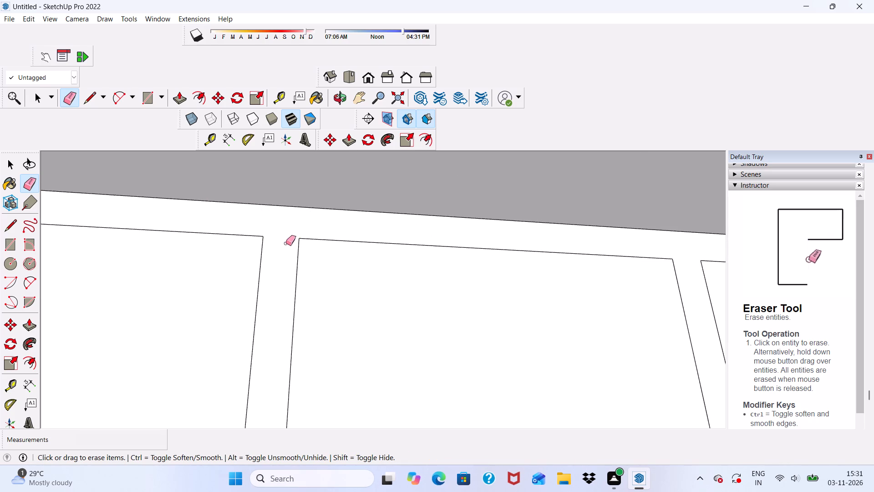
# Erase the overlapping line segments where all three mullions meet the bottom bay's lower frame.
pyautogui.scroll(-6, 286, 239)
pyautogui.scroll(1, 365, 182)
pyautogui.scroll(-15, 352, 184)
pyautogui.scroll(1, 391, 283)
pyautogui.scroll(-9, 385, 199)
pyautogui.moveTo(378, 229); pyautogui.dragTo(372, 341, button='middle')
pyautogui.scroll(4, 374, 333)
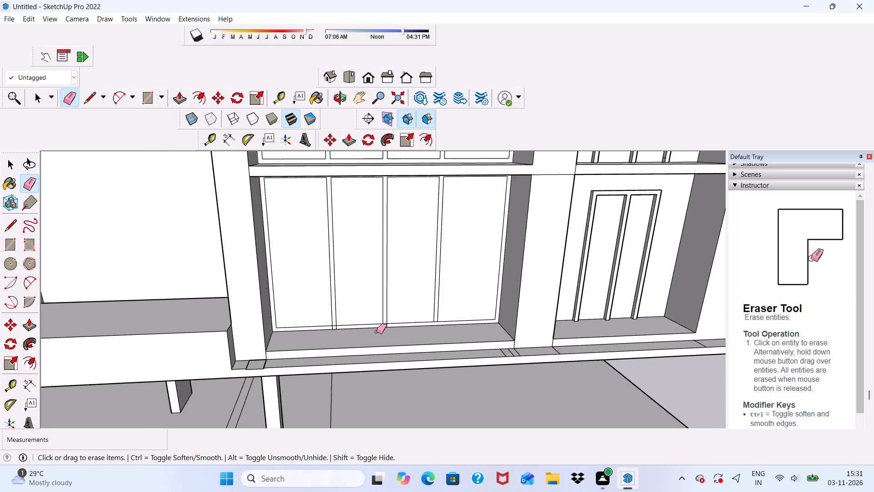
pyautogui.scroll(1, 376, 332)
pyautogui.scroll(16, 328, 334)
pyautogui.moveTo(312, 314); pyautogui.dragTo(312, 319)
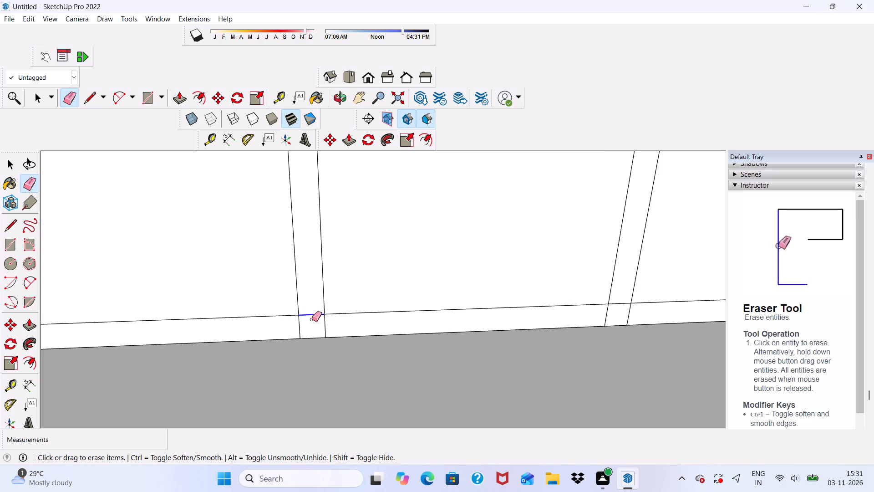
pyautogui.moveTo(312, 319); pyautogui.dragTo(335, 328)
pyautogui.scroll(-2, 495, 297)
pyautogui.scroll(4, 645, 297)
pyautogui.moveTo(603, 297); pyautogui.dragTo(622, 311)
pyautogui.scroll(-4, 472, 276)
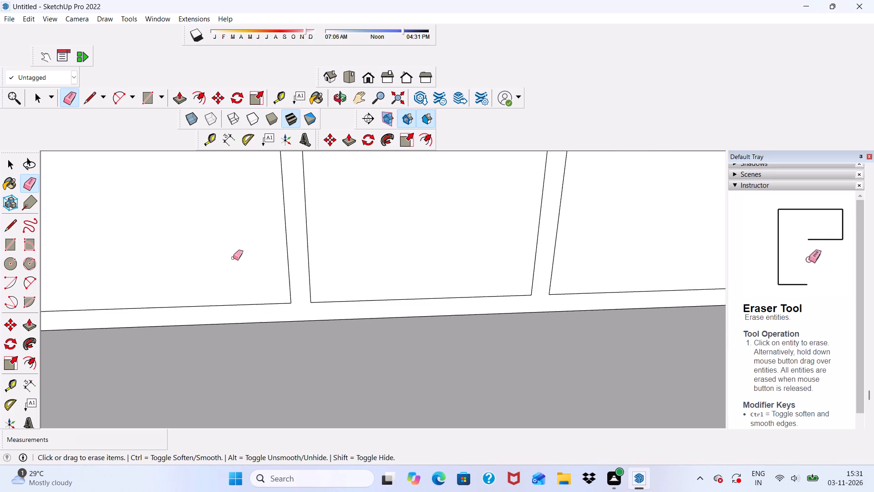
pyautogui.scroll(-12, 233, 258)
pyautogui.scroll(13, 410, 259)
pyautogui.moveTo(467, 297); pyautogui.dragTo(468, 314)
# Erase the stray short lines on the ledge below the bottom bay, near the pier beside the door bay.
pyautogui.scroll(-6, 358, 261)
pyautogui.scroll(-5, 297, 208)
pyautogui.moveTo(499, 276); pyautogui.dragTo(483, 224, button='middle')
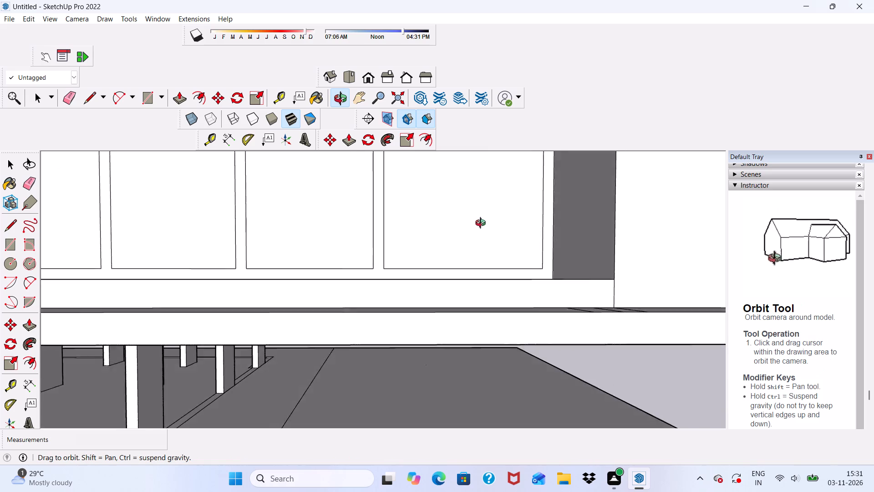
pyautogui.moveTo(483, 224); pyautogui.dragTo(541, 293, button='middle')
pyautogui.scroll(5, 605, 329)
pyautogui.moveTo(581, 349); pyautogui.dragTo(636, 333)
pyautogui.scroll(-7, 610, 330)
pyautogui.scroll(6, 593, 323)
pyautogui.moveTo(593, 305); pyautogui.dragTo(601, 306)
pyautogui.scroll(-5, 592, 298)
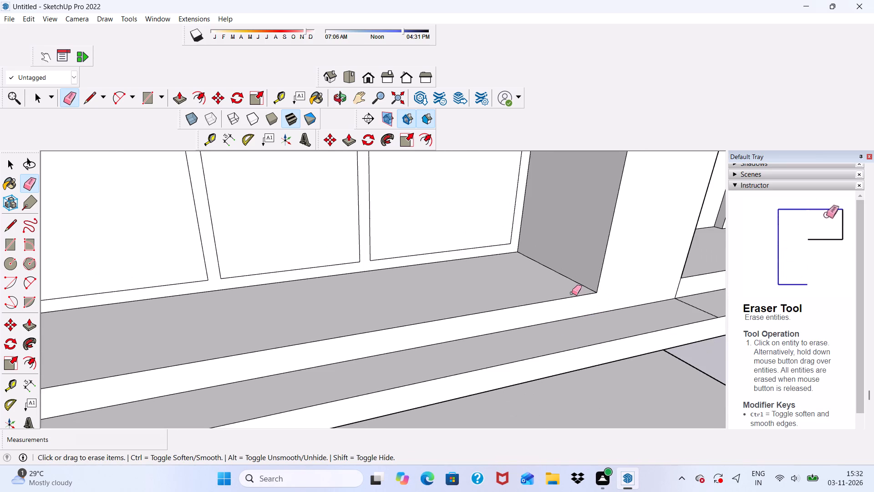
# Push/Pull the frame-and-mullion face of the bottom wide bay's window outward by 3".
pyautogui.scroll(-15, 567, 331)
pyautogui.moveTo(532, 345); pyautogui.dragTo(469, 316, button='middle')
pyautogui.scroll(2, 478, 325)
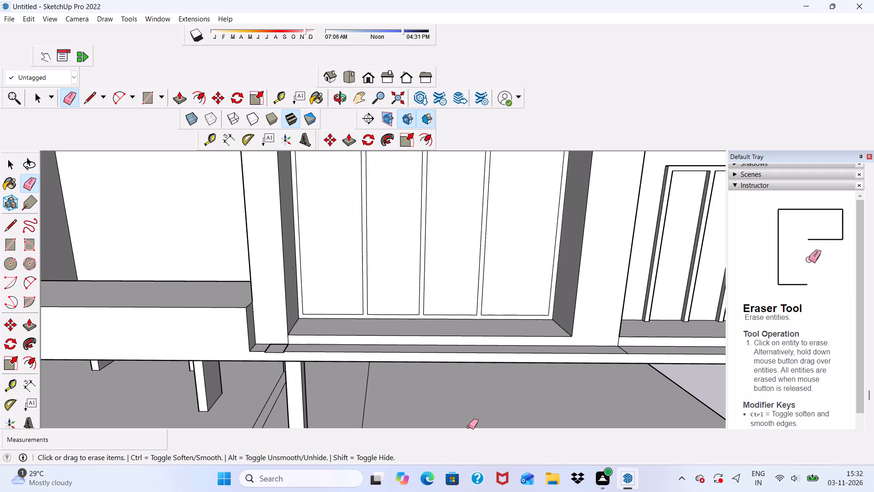
pyautogui.scroll(1, 508, 414)
pyautogui.scroll(-4, 346, 328)
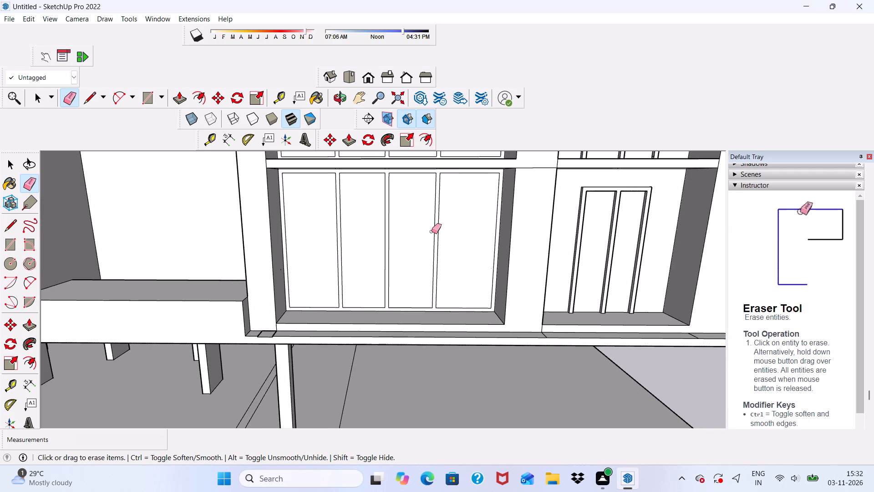
pyautogui.scroll(1, 418, 233)
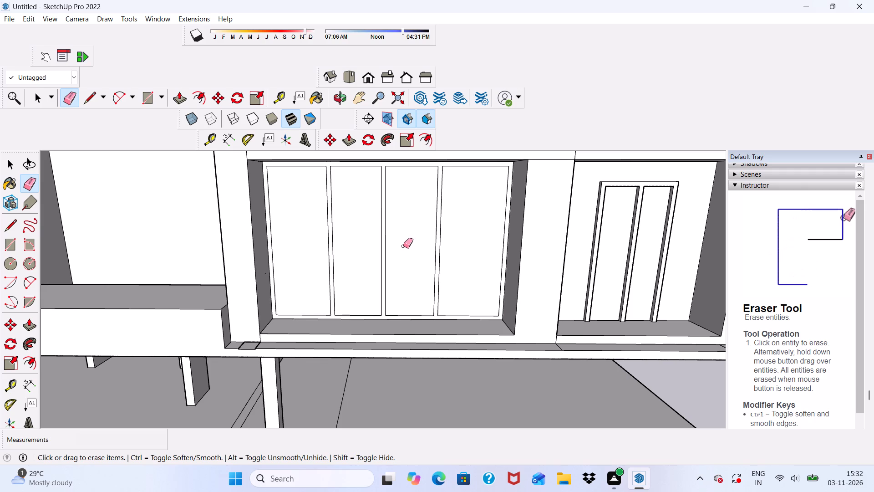
pyautogui.press('space')
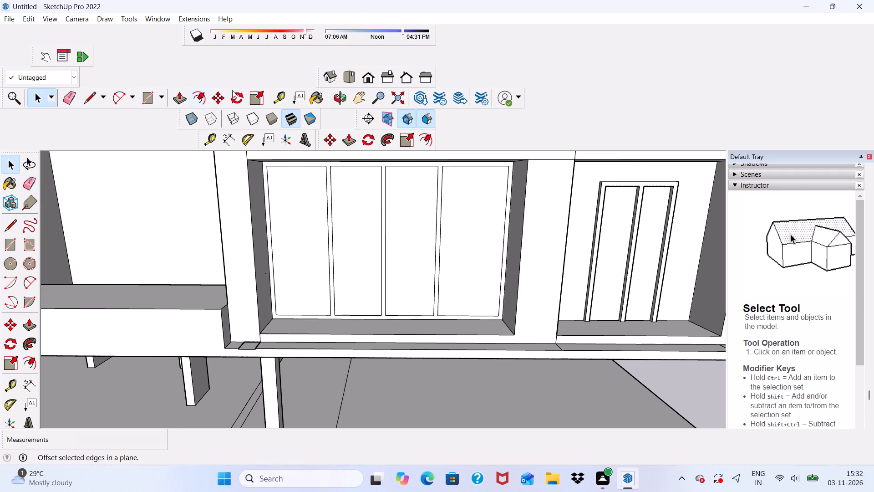
pyautogui.click(187, 92)
pyautogui.scroll(7, 388, 300)
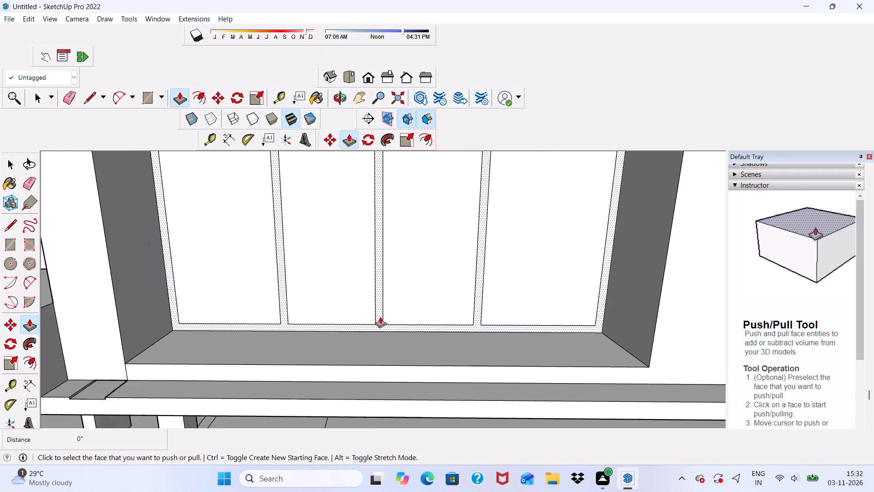
pyautogui.scroll(4, 380, 317)
pyautogui.click(380, 322)
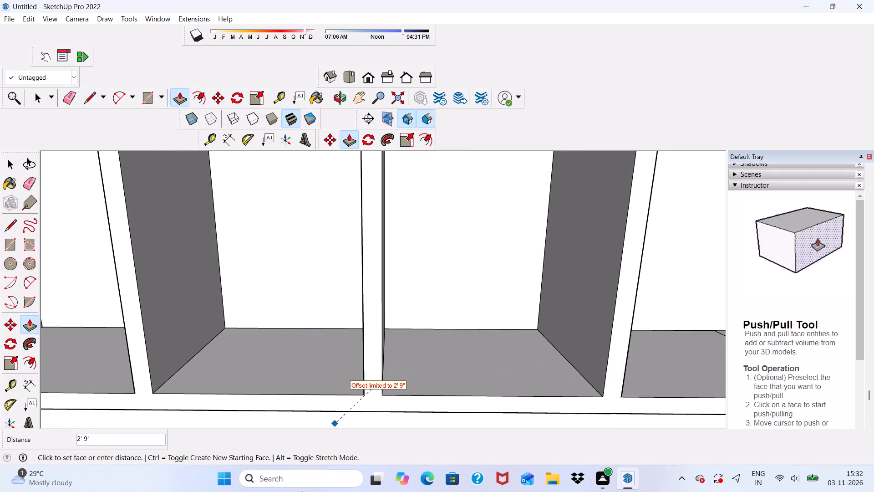
pyautogui.press('3')
pyautogui.hotkey('shift', '"')
pyautogui.press('Return')
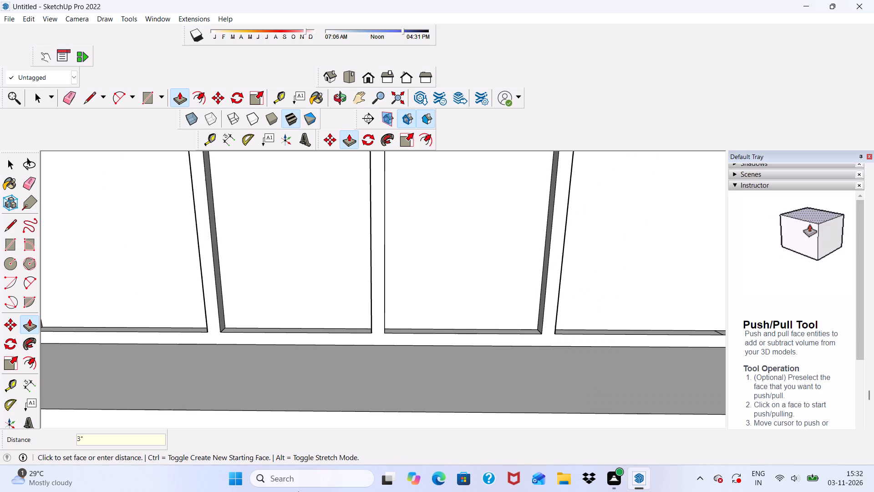
# Push/Pull the frame-and-mullion face of the wide bay's window one floor above the bottom bay outward by 3".
pyautogui.scroll(-10, 290, 491)
pyautogui.scroll(-5, 332, 454)
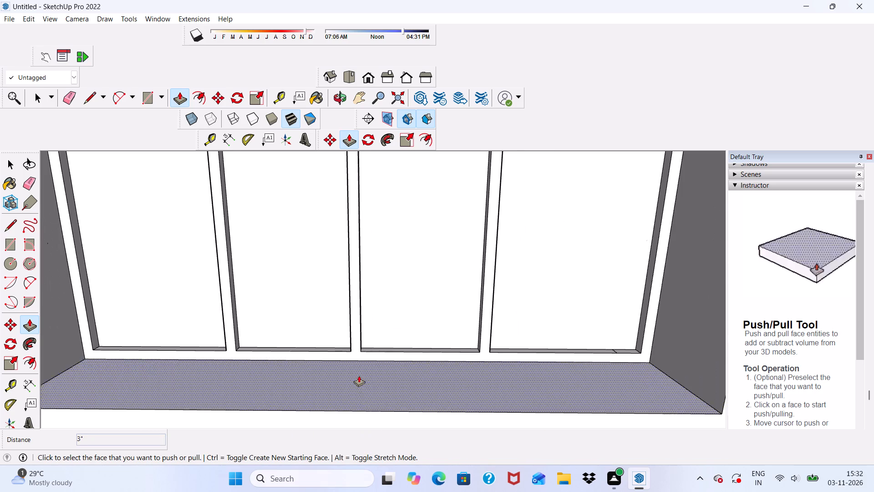
pyautogui.scroll(-20, 359, 375)
pyautogui.scroll(-1, 359, 375)
pyautogui.scroll(7, 351, 225)
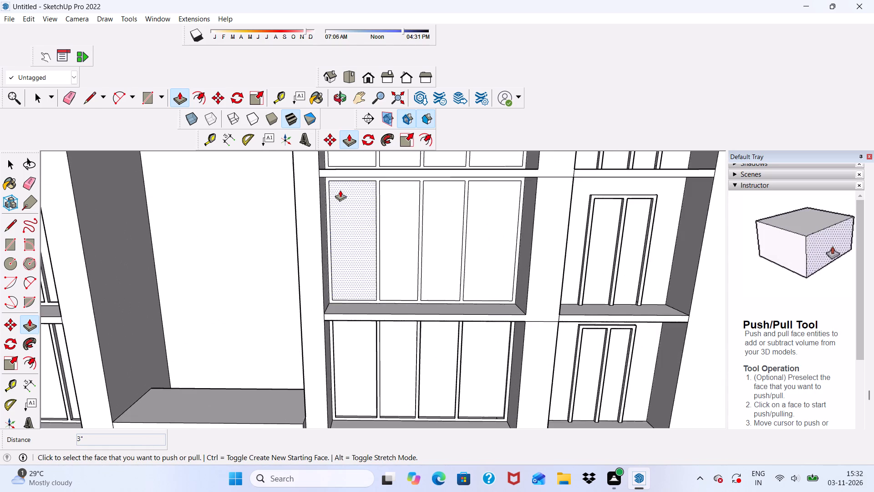
pyautogui.scroll(5, 346, 177)
pyautogui.scroll(6, 390, 182)
pyautogui.click(400, 187)
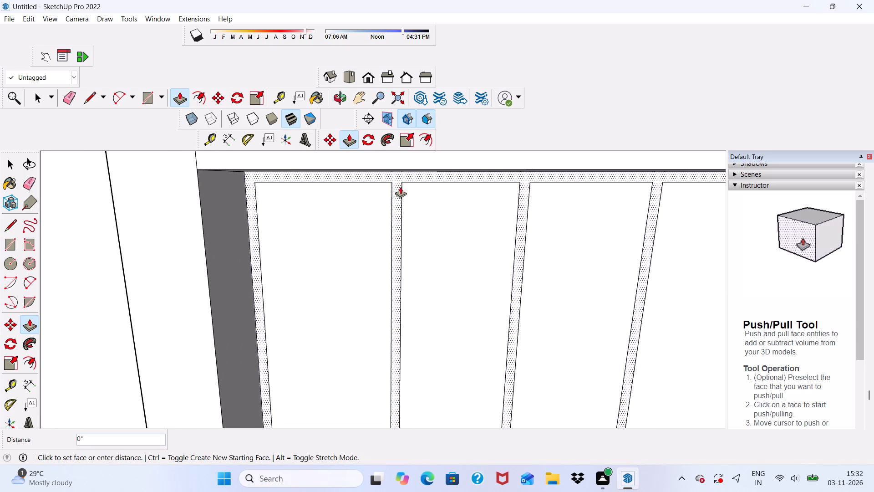
pyautogui.scroll(-3, 361, 235)
pyautogui.press('3')
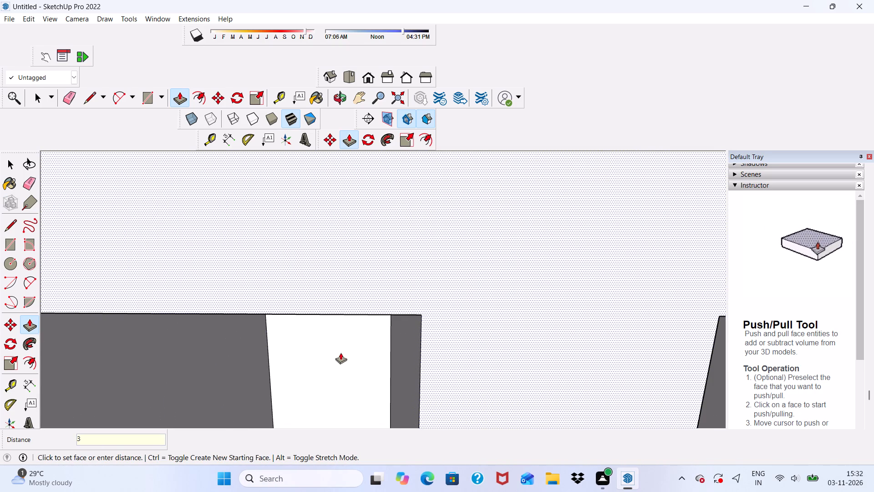
pyautogui.hotkey('shift', '"')
pyautogui.press('Return')
# Push/Pull the frame-and-mullion face of the wide bay's window on the third floor from the bottom outward by 3".
pyautogui.scroll(-4, 193, 437)
pyautogui.scroll(-13, 288, 421)
pyautogui.scroll(-5, 424, 191)
pyautogui.scroll(1, 421, 200)
pyautogui.moveTo(419, 198); pyautogui.dragTo(419, 122, button='middle')
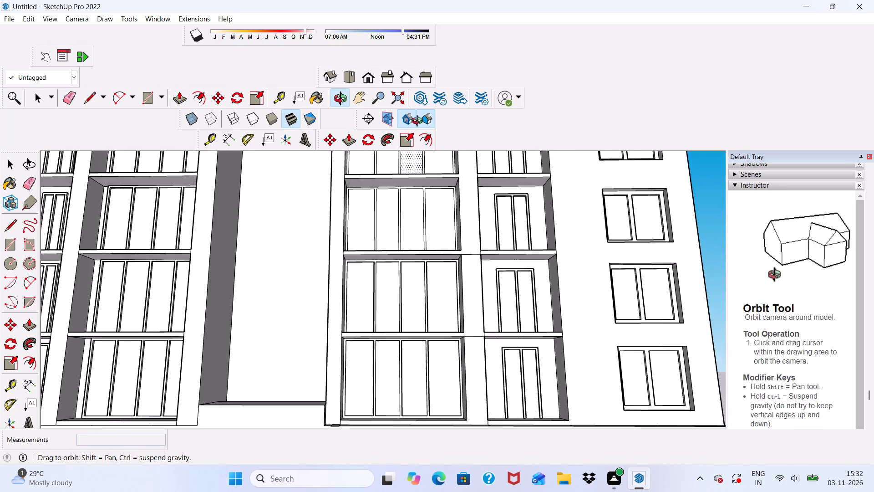
pyautogui.moveTo(419, 122); pyautogui.dragTo(419, 121, button='middle')
pyautogui.scroll(15, 419, 173)
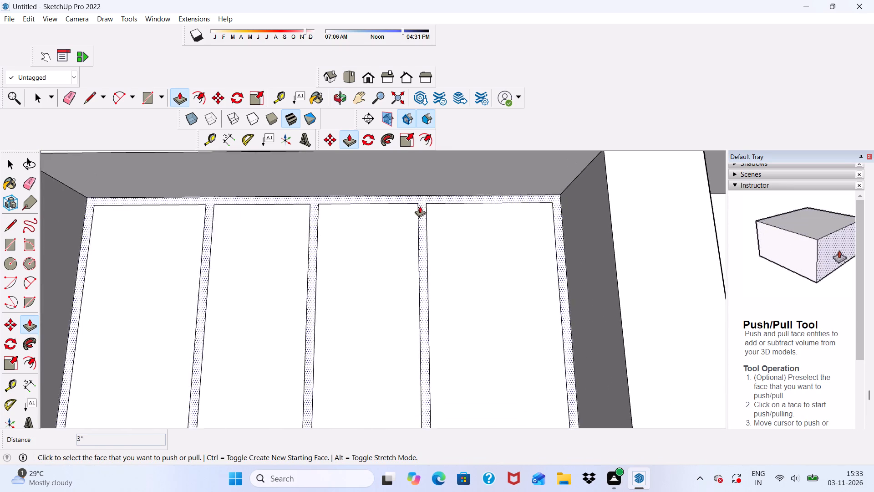
pyautogui.scroll(5, 420, 206)
pyautogui.click(416, 219)
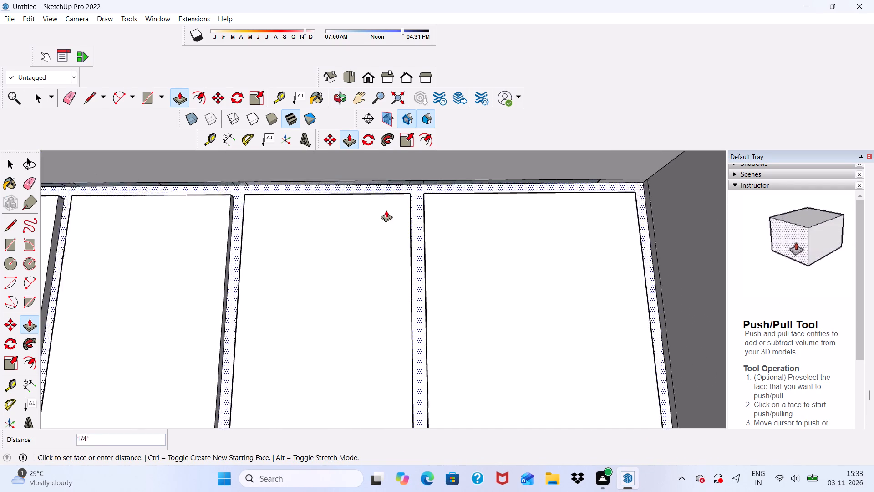
pyautogui.scroll(-1, 405, 200)
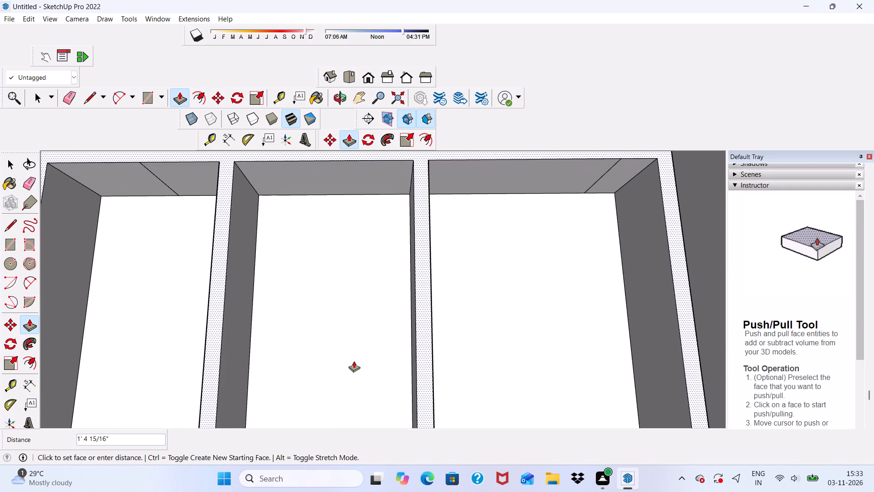
pyautogui.press('3')
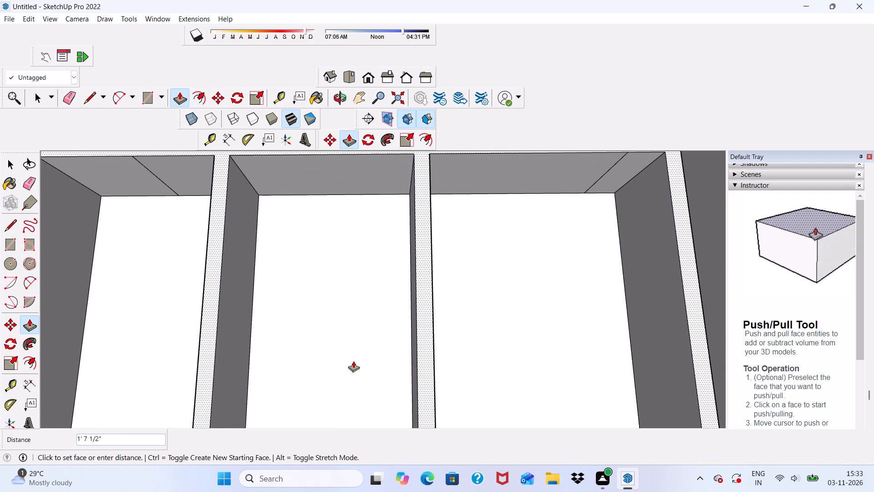
pyautogui.hotkey('shift', '"')
pyautogui.press('Return')
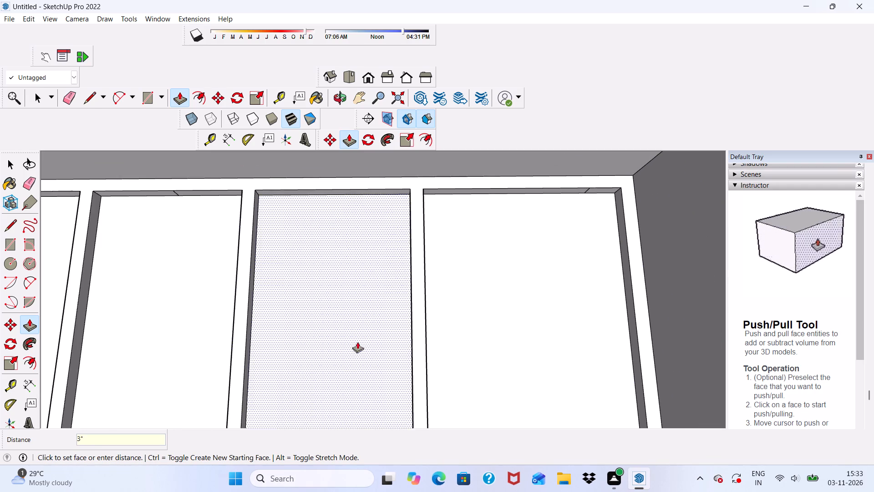
# Push/Pull the frame-and-mullion face of the top wide bay's window outward by 3" and leave the Push/Pull tool.
pyautogui.scroll(-20, 334, 228)
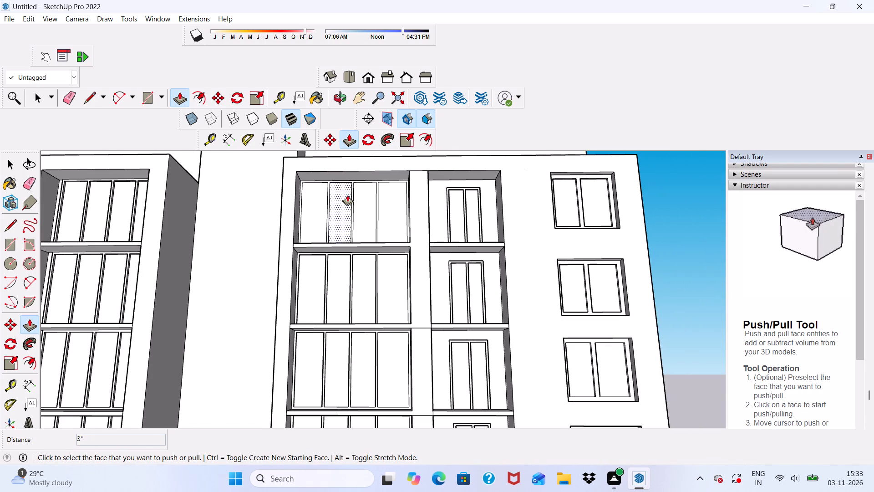
pyautogui.moveTo(344, 176); pyautogui.dragTo(351, 280, button='middle')
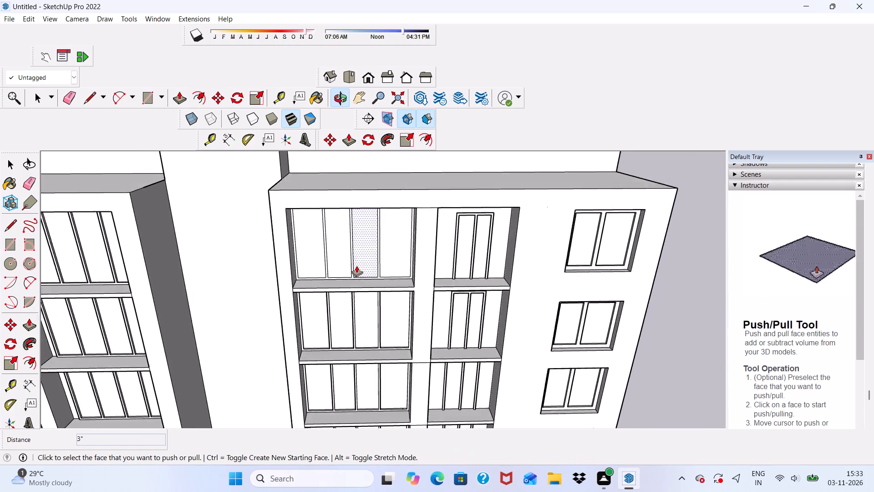
pyautogui.scroll(11, 356, 266)
pyautogui.scroll(6, 408, 293)
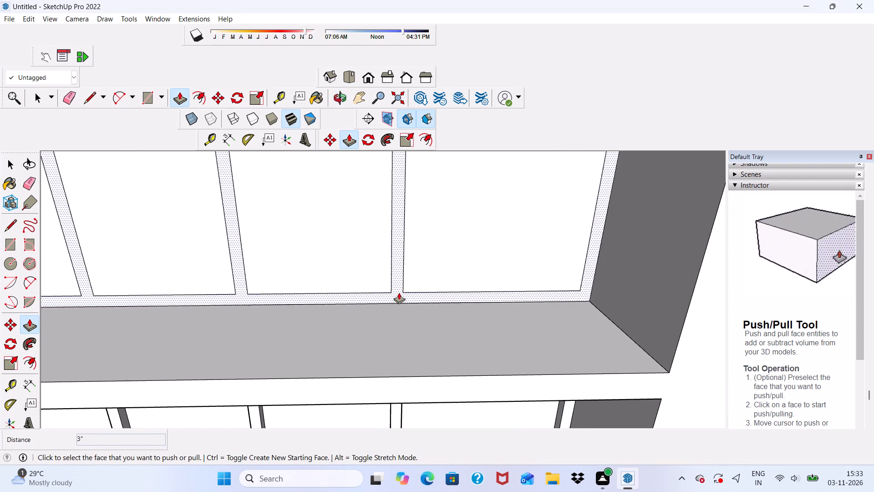
pyautogui.click(399, 292)
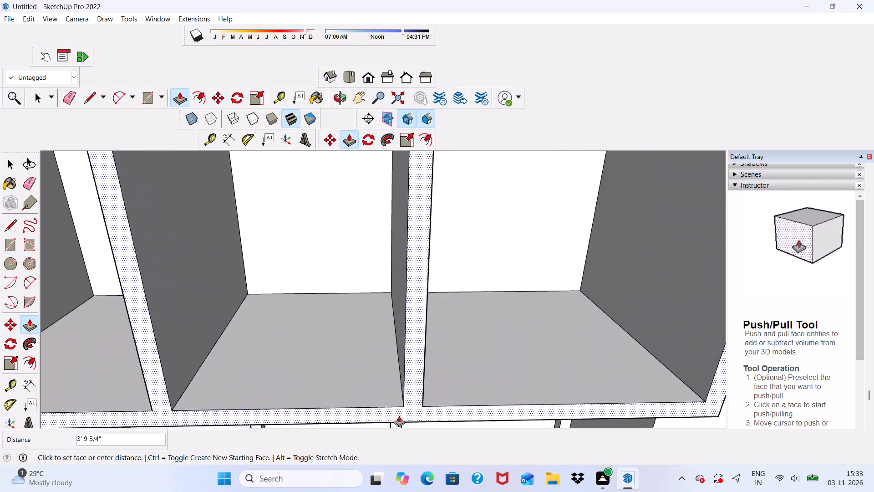
pyautogui.press('3')
pyautogui.hotkey('shift', '"')
pyautogui.press('Return')
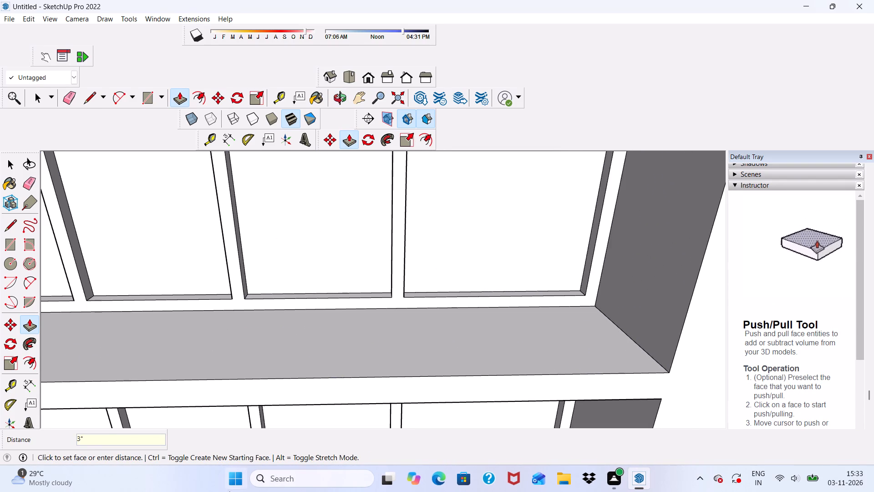
pyautogui.press('space')
pyautogui.press('space')
pyautogui.press('space')
pyautogui.press('space')
pyautogui.press('space')
pyautogui.press('space')
pyautogui.press('space')
pyautogui.press('space')
pyautogui.press('space')
pyautogui.press('space')
pyautogui.press('space')
pyautogui.press('space')
pyautogui.press('space')
pyautogui.press('space')
# Erase the two leftover horizontal lines running across the upper part of the right block's end wall.
pyautogui.scroll(-5, 212, 220)
pyautogui.scroll(-5, 251, 190)
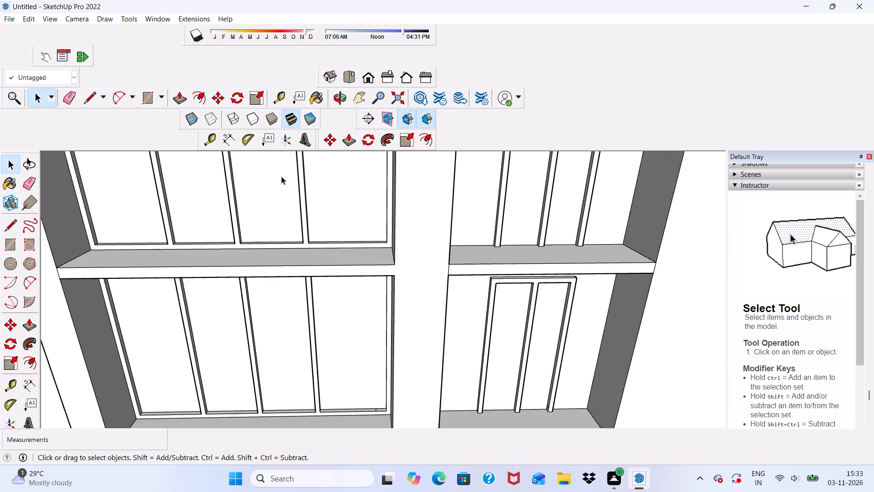
pyautogui.scroll(-6, 281, 176)
pyautogui.moveTo(297, 246); pyautogui.dragTo(324, 163, button='middle')
pyautogui.scroll(-3, 315, 154)
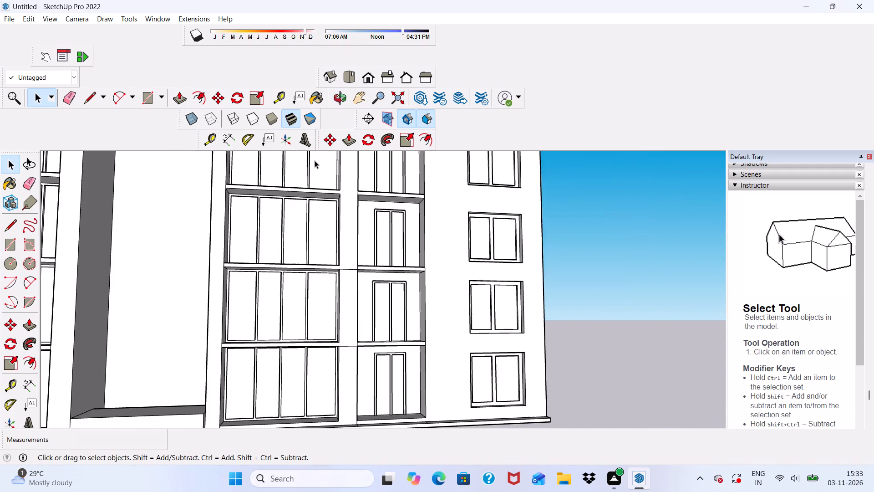
pyautogui.scroll(-5, 315, 160)
pyautogui.moveTo(320, 169); pyautogui.dragTo(185, 202, button='middle')
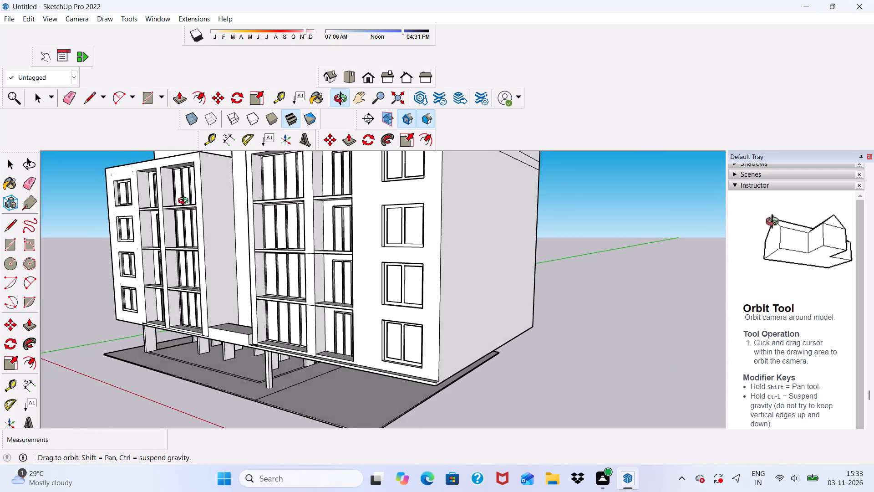
pyautogui.moveTo(185, 202); pyautogui.dragTo(91, 207, button='middle')
pyautogui.scroll(-3, 200, 192)
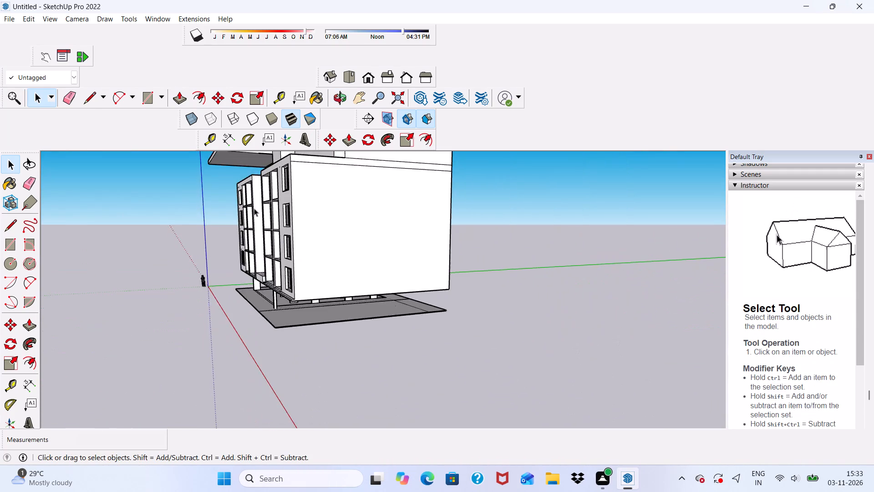
pyautogui.scroll(-6, 254, 208)
pyautogui.scroll(1, 164, 132)
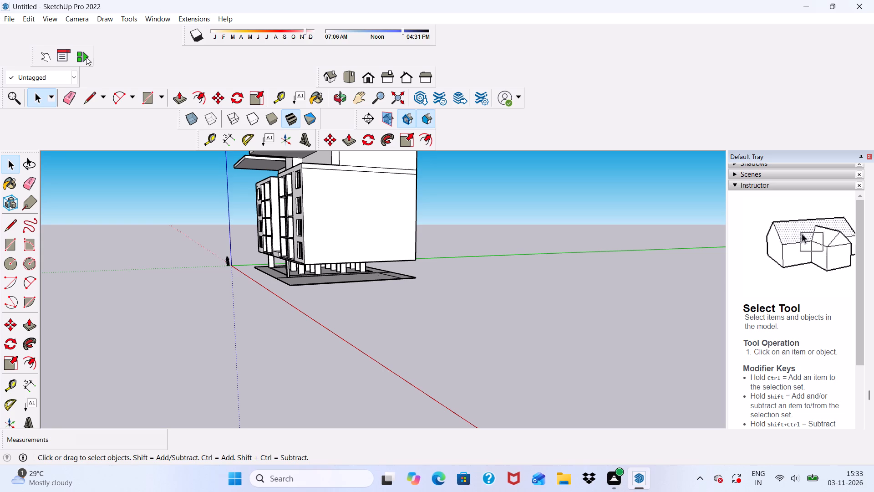
pyautogui.click(69, 96)
pyautogui.scroll(4, 406, 166)
pyautogui.moveTo(362, 163); pyautogui.dragTo(359, 174)
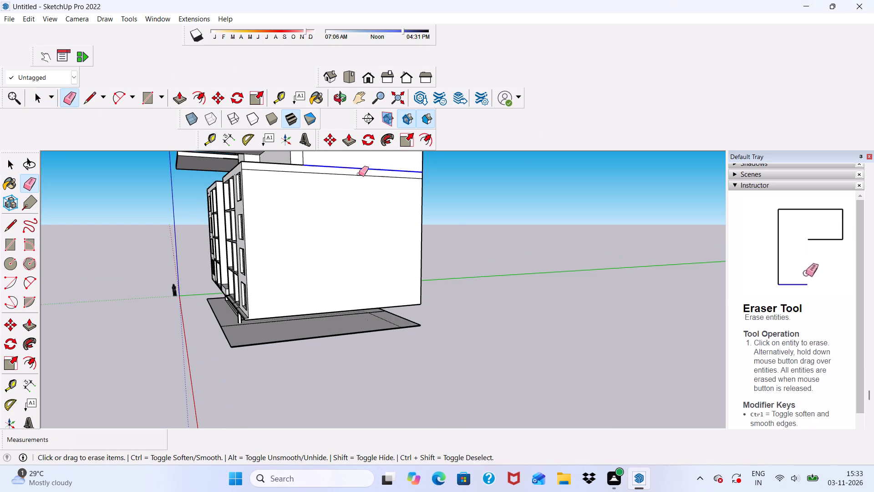
pyautogui.moveTo(359, 174); pyautogui.dragTo(308, 183)
# Erase the stray marks on the right block's front wall between the top door bay and the top window.
pyautogui.moveTo(226, 195); pyautogui.dragTo(317, 204, button='middle')
pyautogui.scroll(5, 311, 175)
pyautogui.moveTo(311, 176); pyautogui.dragTo(318, 192)
pyautogui.moveTo(315, 180); pyautogui.dragTo(316, 197)
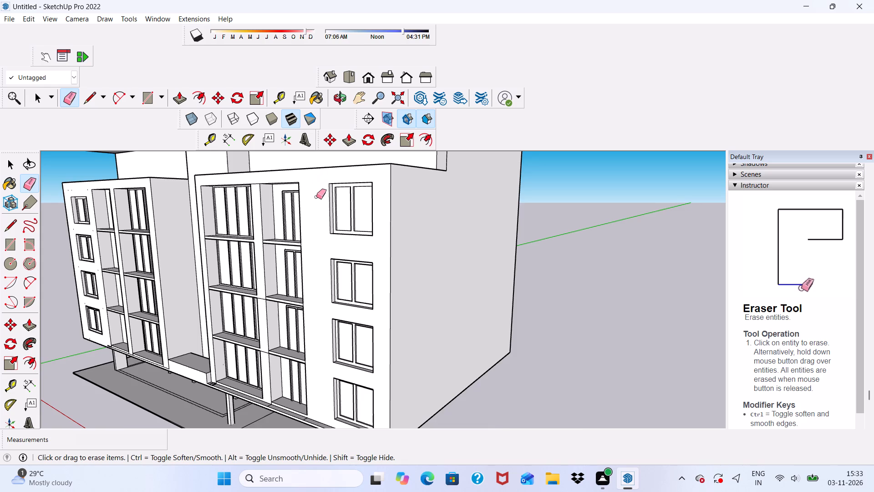
pyautogui.moveTo(316, 197); pyautogui.dragTo(316, 198)
# Erase the stray marks on the left block's front wall around and above its top window.
pyautogui.scroll(-8, 316, 177)
pyautogui.moveTo(308, 205); pyautogui.dragTo(617, 210, button='middle')
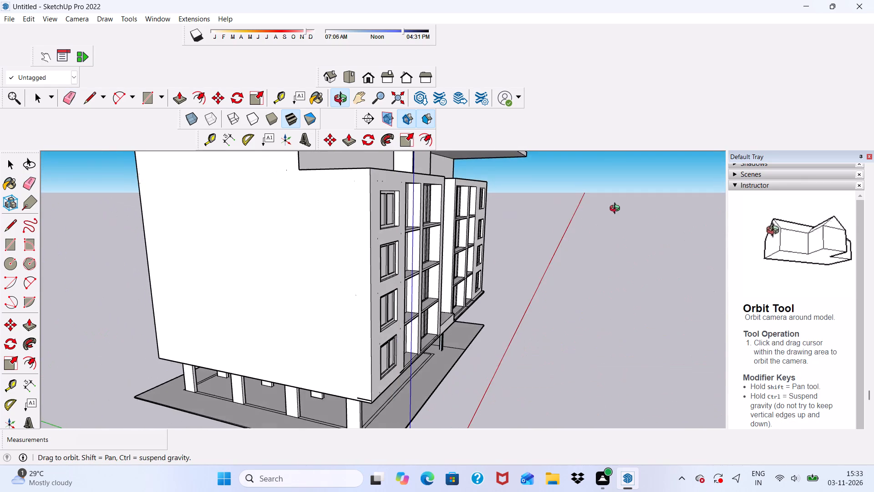
pyautogui.moveTo(617, 210); pyautogui.dragTo(589, 239, button='middle')
pyautogui.scroll(4, 283, 282)
pyautogui.moveTo(291, 274); pyautogui.dragTo(317, 267)
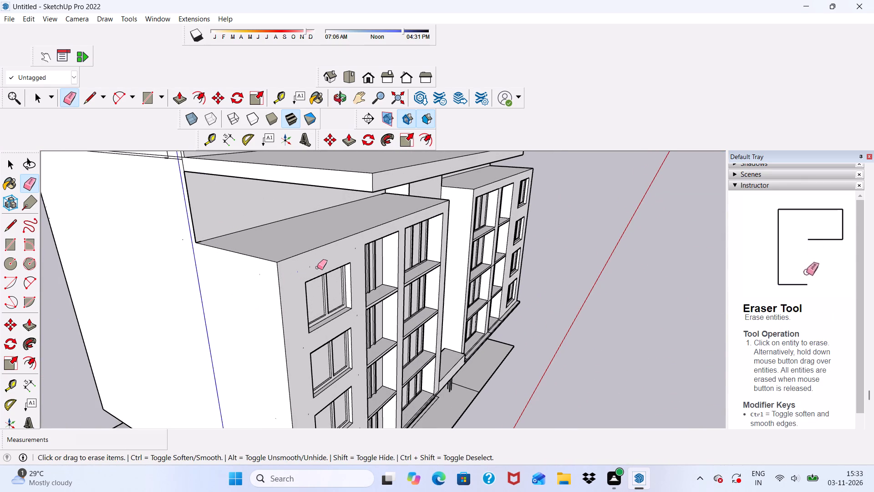
pyautogui.moveTo(317, 267); pyautogui.dragTo(293, 268)
pyautogui.scroll(4, 341, 267)
pyautogui.moveTo(359, 241); pyautogui.dragTo(349, 257)
pyautogui.click(360, 243)
# Erase the stray marks on the left block's front wall between the double windows and the door bays.
pyautogui.scroll(-5, 349, 234)
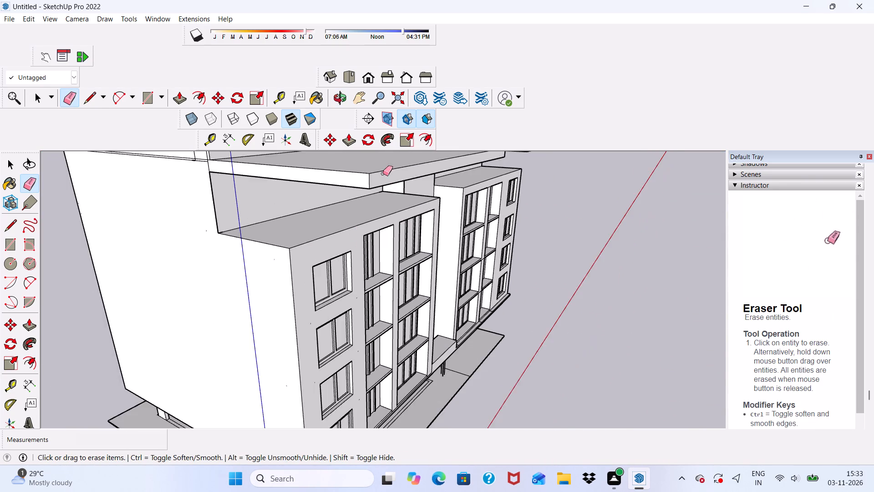
pyautogui.scroll(-6, 383, 174)
pyautogui.moveTo(367, 289); pyautogui.dragTo(282, 271, button='middle')
pyautogui.scroll(7, 306, 298)
pyautogui.scroll(5, 326, 258)
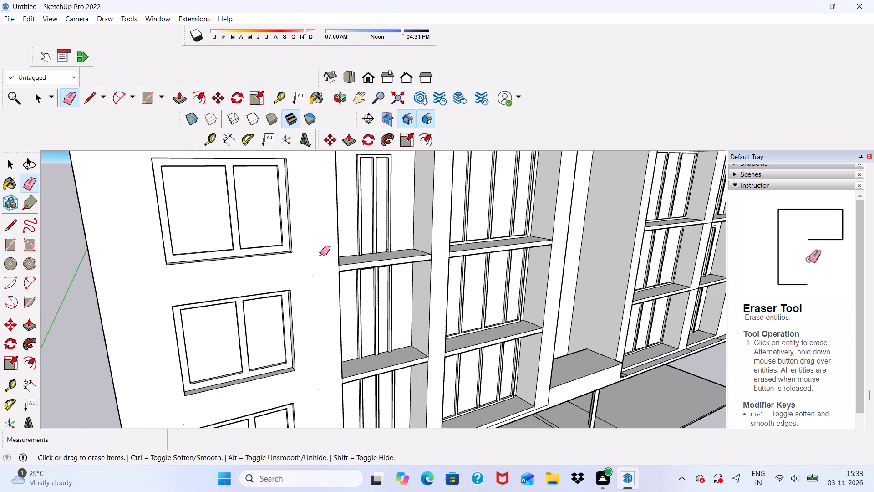
pyautogui.moveTo(313, 262); pyautogui.dragTo(305, 313)
pyautogui.moveTo(310, 273); pyautogui.dragTo(310, 282)
pyautogui.moveTo(311, 258); pyautogui.dragTo(315, 271)
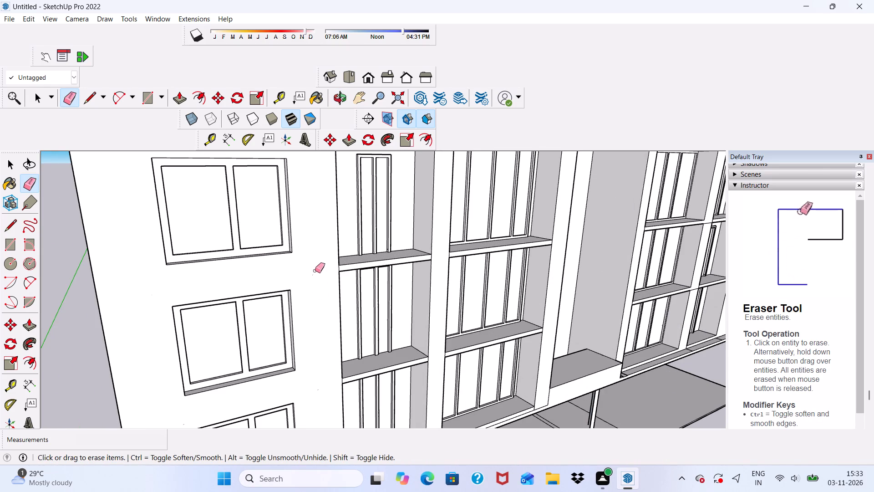
pyautogui.moveTo(315, 271); pyautogui.dragTo(315, 296)
pyautogui.moveTo(311, 282); pyautogui.dragTo(321, 317)
# Erase the stray marks on both sides of the left block's outer corner, beside the lower windows.
pyautogui.scroll(-12, 315, 270)
pyautogui.moveTo(310, 336); pyautogui.dragTo(314, 347, button='middle')
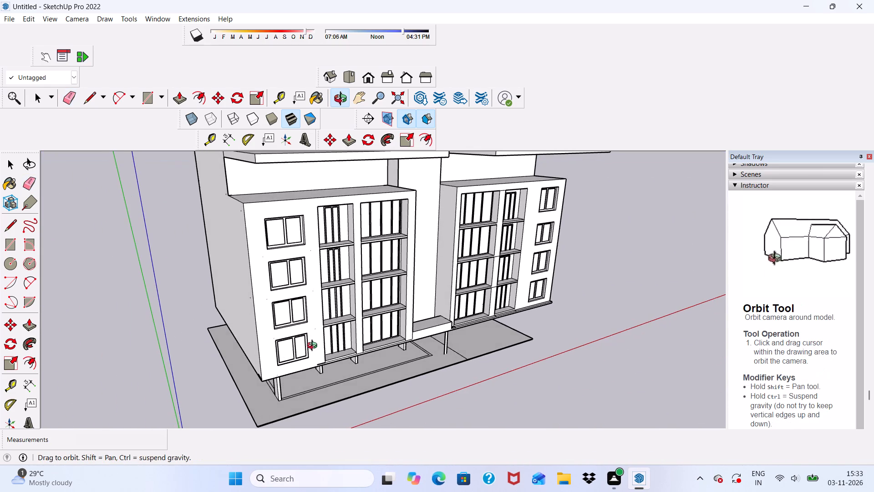
pyautogui.moveTo(314, 347); pyautogui.dragTo(314, 347, button='middle')
pyautogui.scroll(1, 242, 309)
pyautogui.moveTo(240, 306); pyautogui.dragTo(280, 308, button='middle')
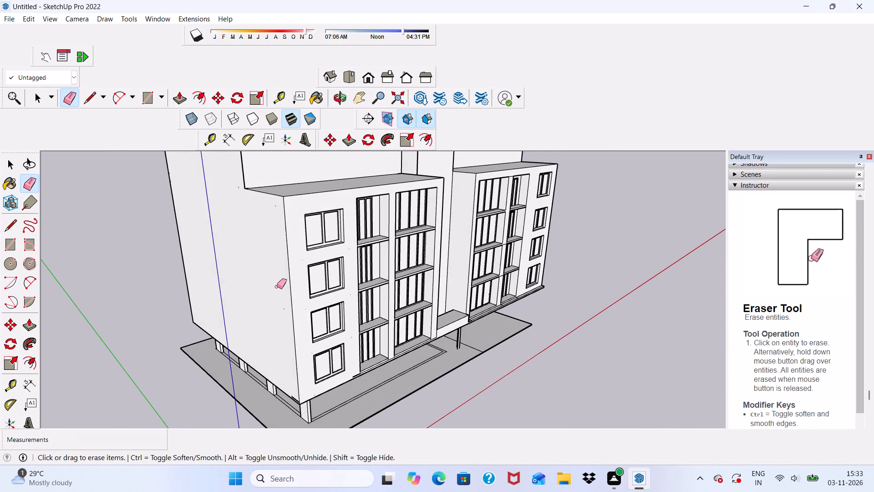
pyautogui.moveTo(279, 292); pyautogui.dragTo(280, 330)
pyautogui.moveTo(284, 300); pyautogui.dragTo(279, 327)
pyautogui.moveTo(282, 300); pyautogui.dragTo(284, 322)
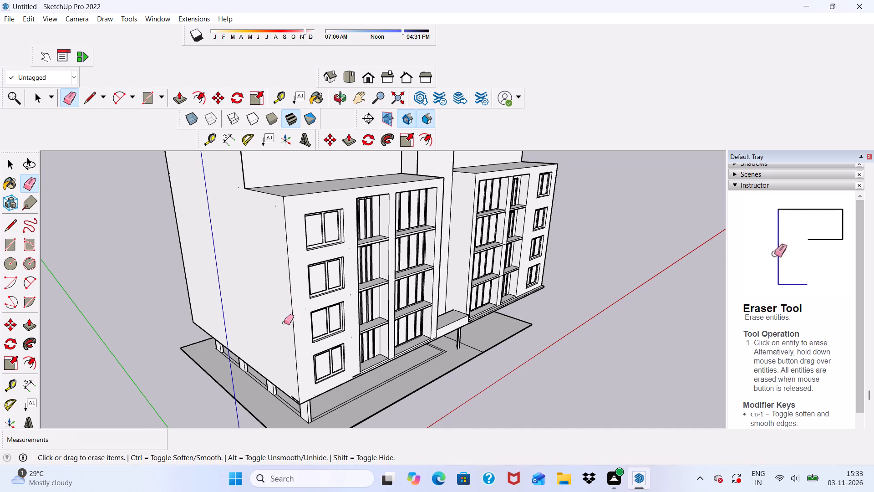
pyautogui.scroll(3, 322, 306)
pyautogui.moveTo(295, 308); pyautogui.dragTo(299, 320)
pyautogui.moveTo(300, 303); pyautogui.dragTo(302, 312)
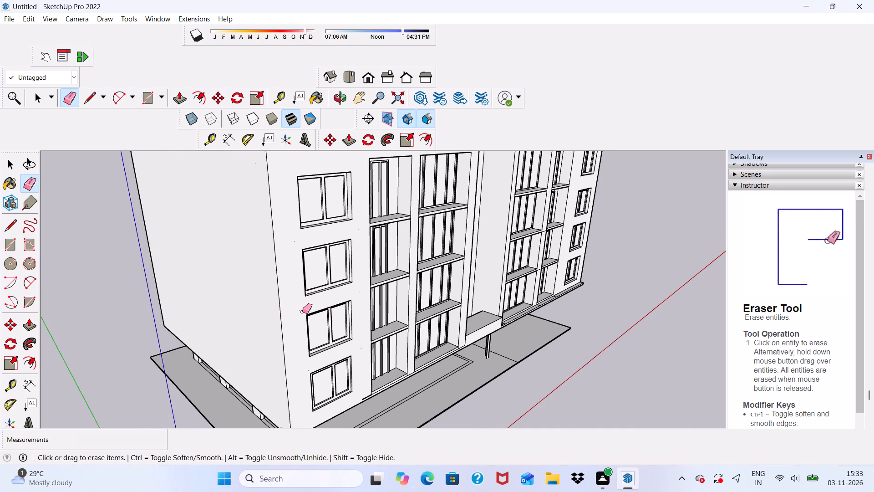
pyautogui.moveTo(300, 308); pyautogui.dragTo(298, 318)
# Examine the whole building's front facade from both sides and straight on to check the finished windows and cleaned walls.
pyautogui.scroll(-8, 300, 283)
pyautogui.moveTo(331, 295); pyautogui.dragTo(104, 298, button='middle')
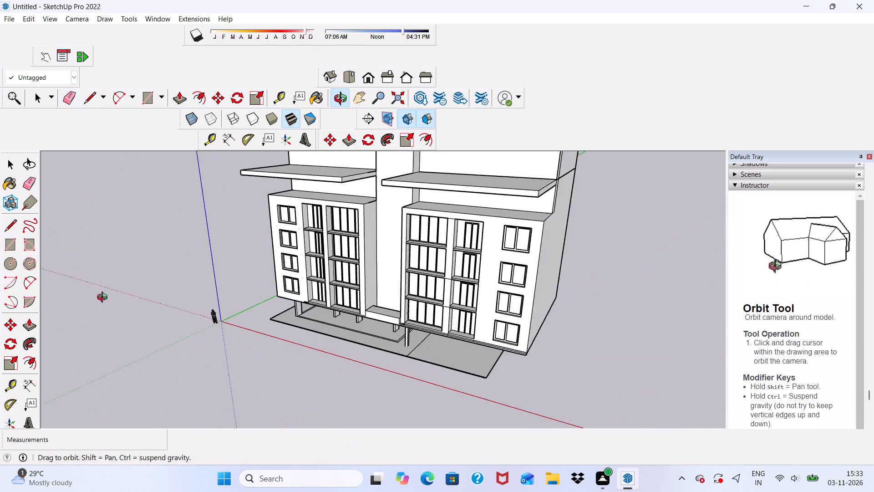
pyautogui.moveTo(104, 298); pyautogui.dragTo(241, 304, button='middle')
pyautogui.scroll(-4, 294, 232)
pyautogui.moveTo(328, 295); pyautogui.dragTo(323, 265, button='middle')
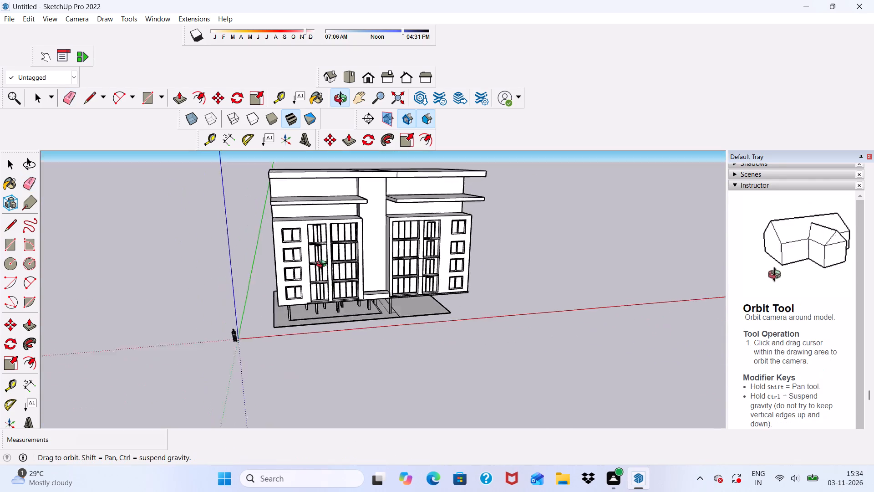
pyautogui.moveTo(323, 265); pyautogui.dragTo(285, 241, button='middle')
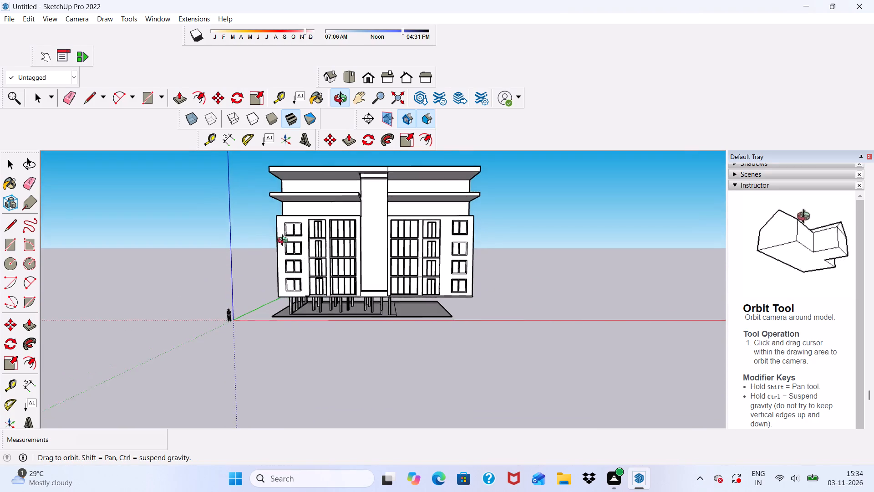
pyautogui.moveTo(285, 241); pyautogui.dragTo(286, 263, button='middle')
pyautogui.press('space')
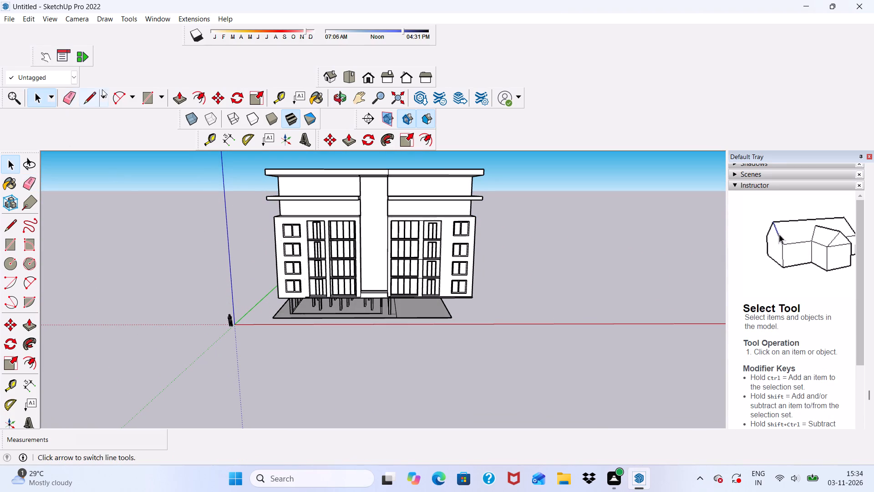
# Draw a rectangle about 10' 3" wide by 7' 10" high on the right block's recessed wall above the balconies, standing on the ledge.
pyautogui.click(157, 94)
pyautogui.scroll(7, 404, 219)
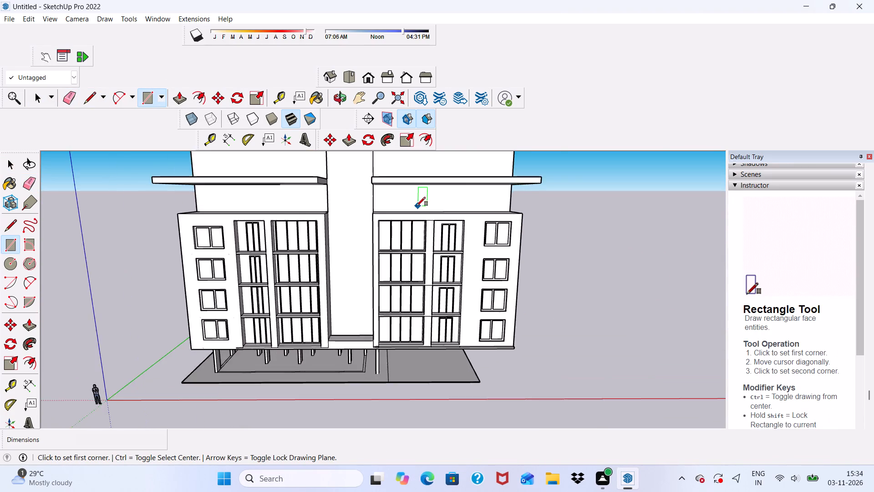
pyautogui.scroll(9, 417, 206)
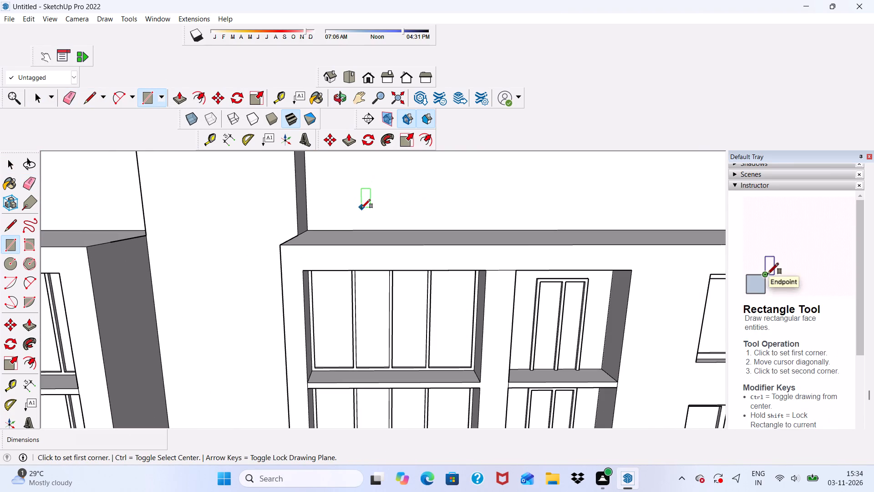
pyautogui.scroll(9, 354, 218)
pyautogui.click(296, 244)
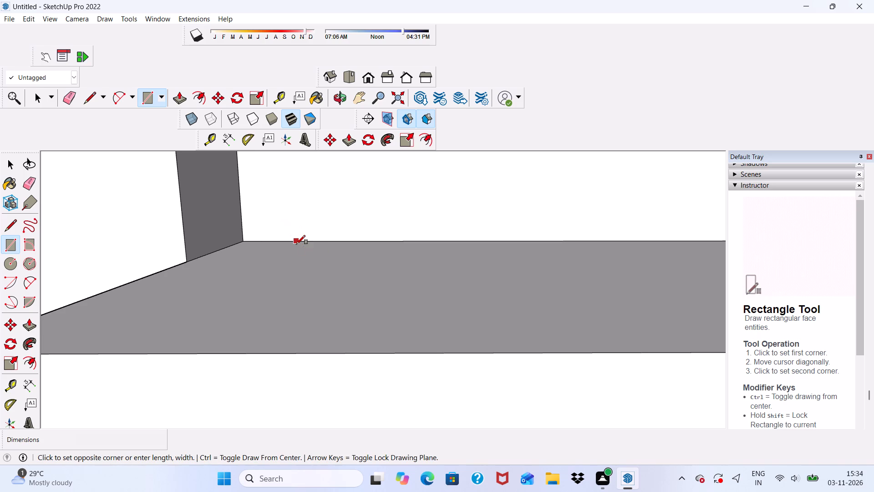
pyautogui.scroll(-1, 329, 232)
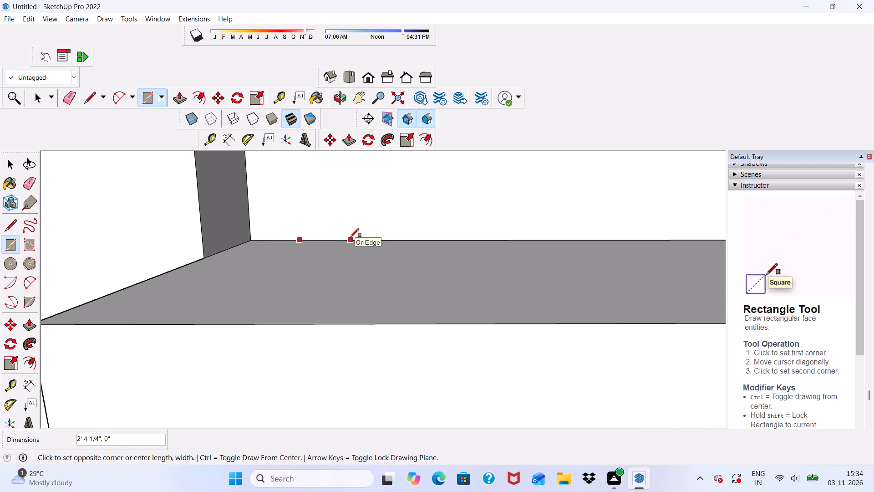
pyautogui.scroll(-14, 375, 231)
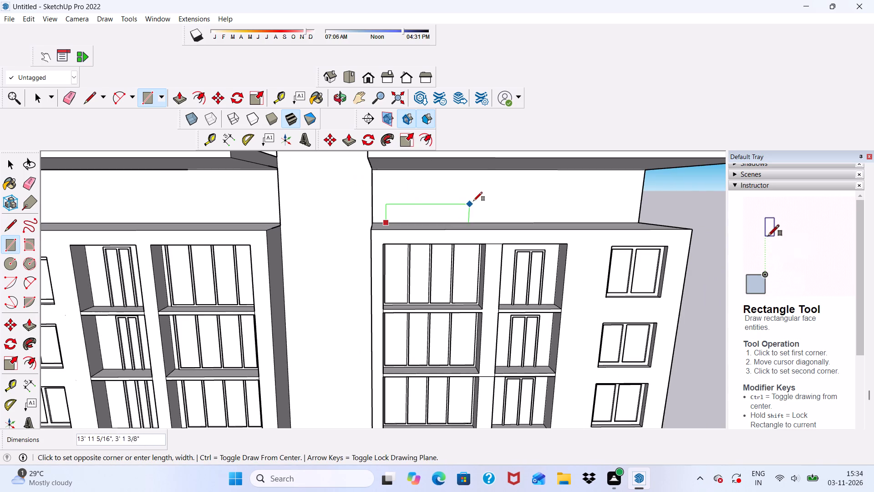
pyautogui.moveTo(483, 166); pyautogui.dragTo(475, 128, button='middle')
pyautogui.scroll(9, 443, 167)
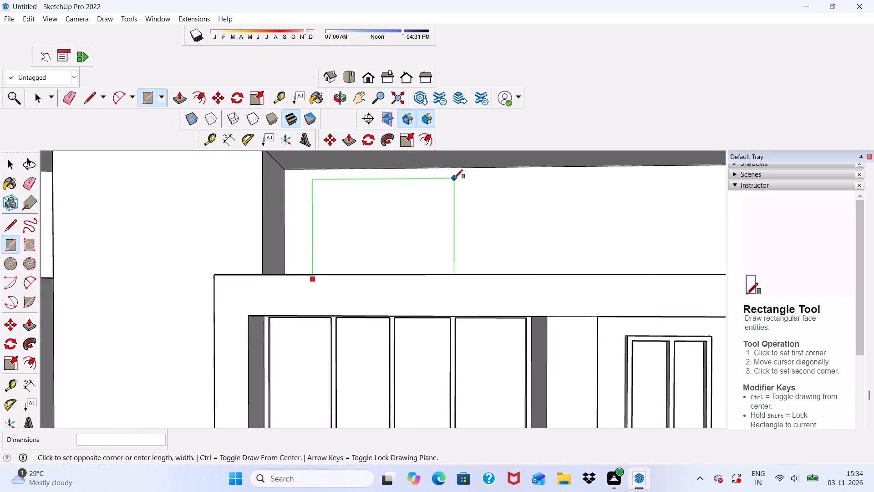
pyautogui.scroll(2, 454, 179)
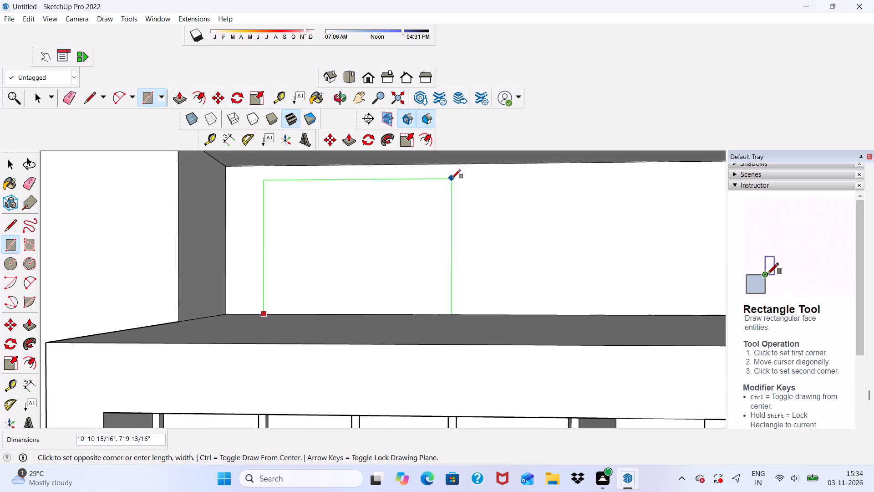
pyautogui.scroll(1, 452, 179)
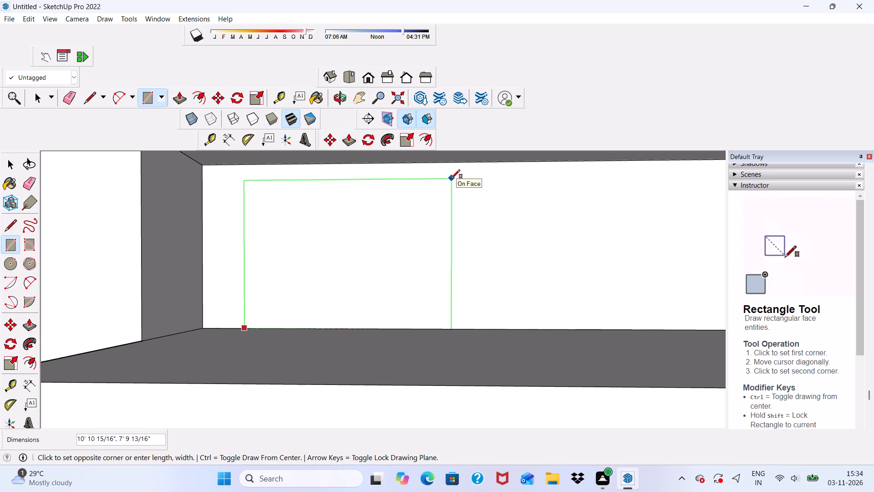
pyautogui.click(439, 179)
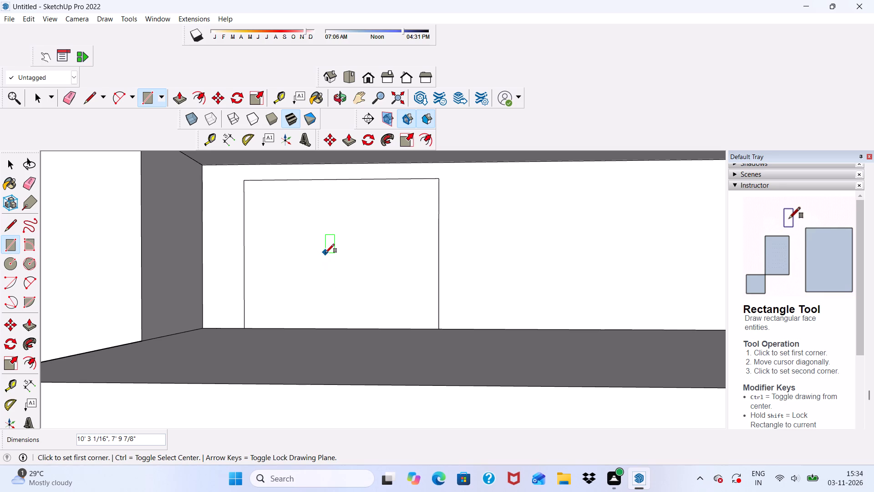
# Draw a narrow upright rectangle about 2' wide by 4' 5" high on the same recessed wall, right of the large rectangle.
pyautogui.scroll(-6, 311, 264)
pyautogui.moveTo(360, 238); pyautogui.dragTo(364, 256, button='middle')
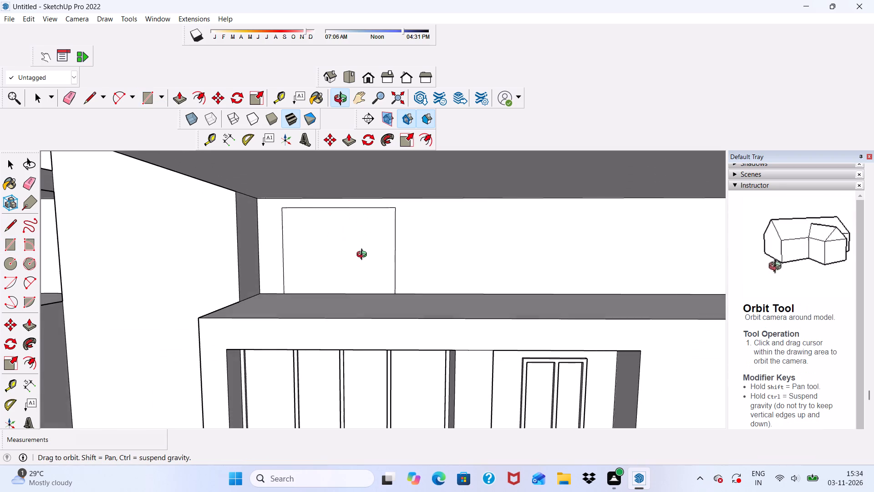
pyautogui.moveTo(364, 256); pyautogui.dragTo(373, 254, button='middle')
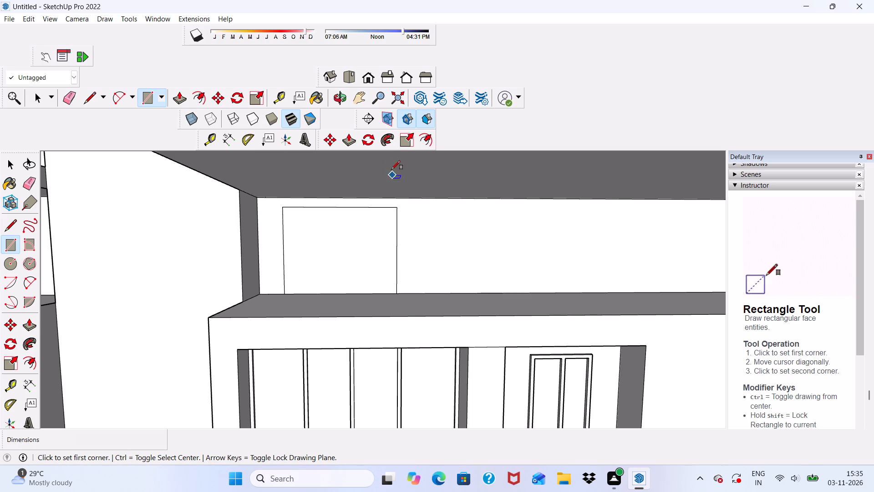
pyautogui.scroll(-9, 445, 287)
pyautogui.moveTo(367, 283); pyautogui.dragTo(351, 289, button='middle')
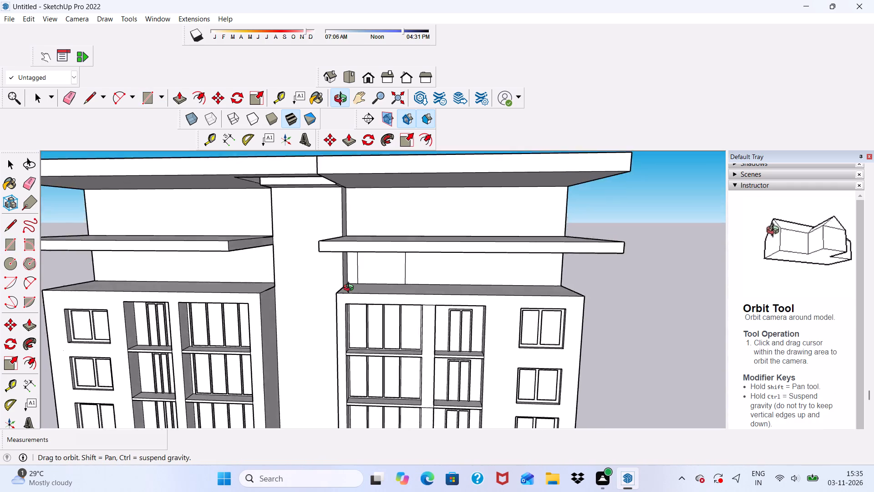
pyautogui.moveTo(351, 289); pyautogui.dragTo(365, 273, button='middle')
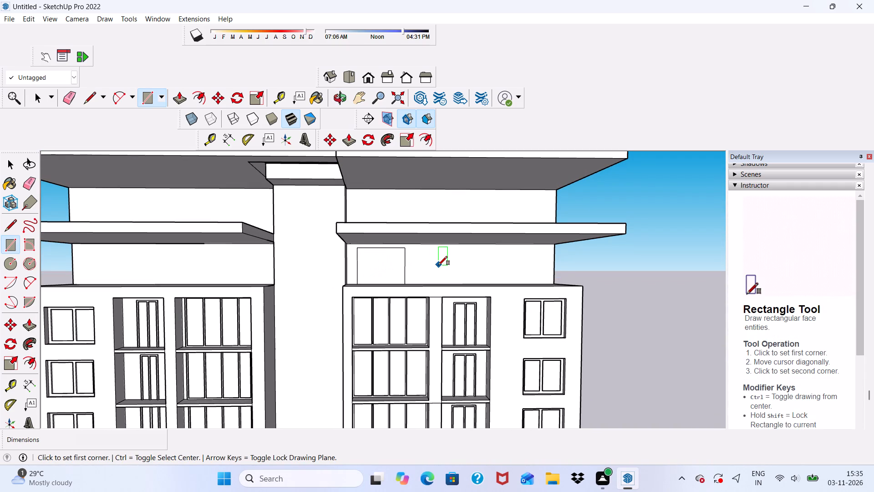
pyautogui.scroll(6, 438, 265)
pyautogui.scroll(-1, 432, 256)
pyautogui.click(409, 245)
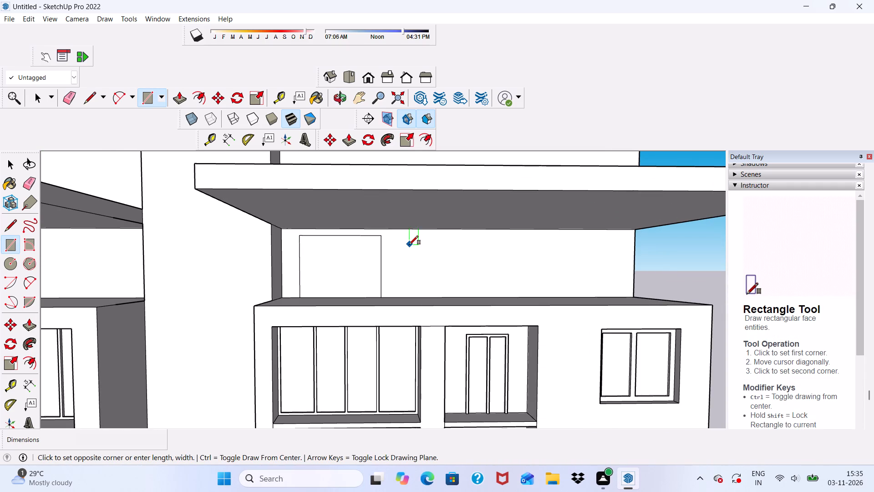
pyautogui.scroll(6, 424, 274)
pyautogui.click(427, 284)
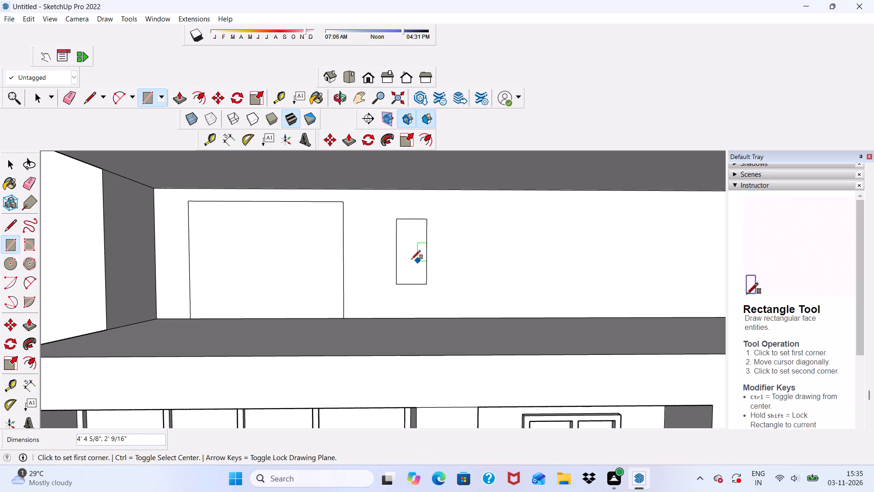
pyautogui.press('space')
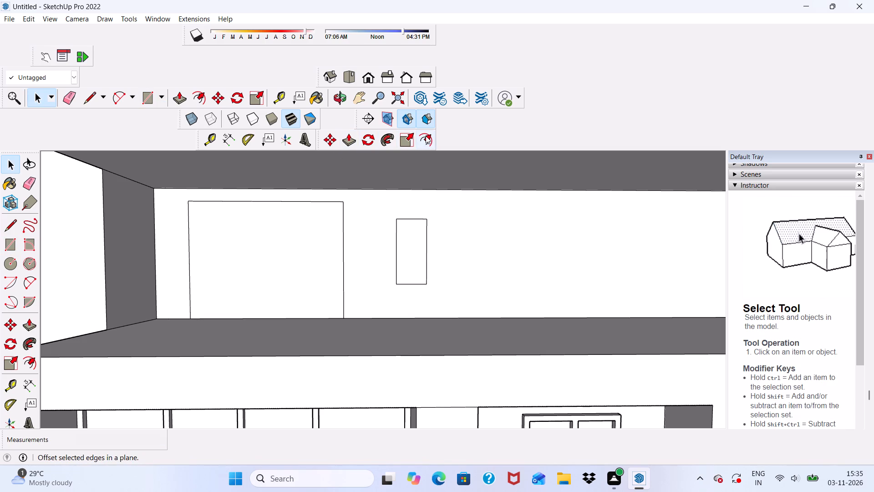
# Offset the large rectangle's outline inward by 6".
pyautogui.click(426, 136)
pyautogui.scroll(1, 220, 240)
pyautogui.click(210, 258)
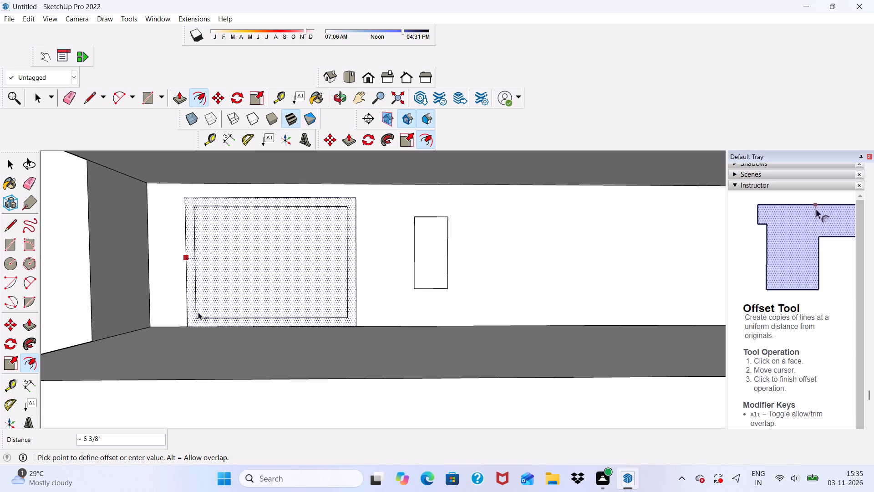
pyautogui.press('6')
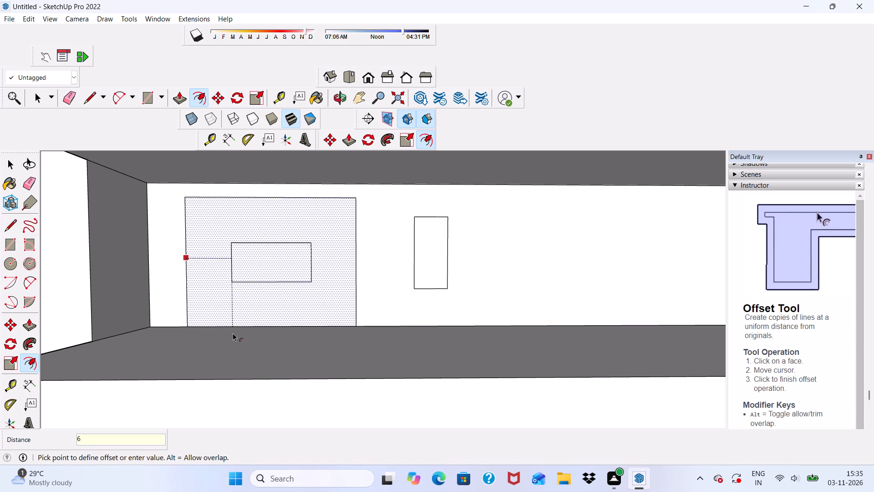
pyautogui.hotkey('shift', '"')
pyautogui.press('Return')
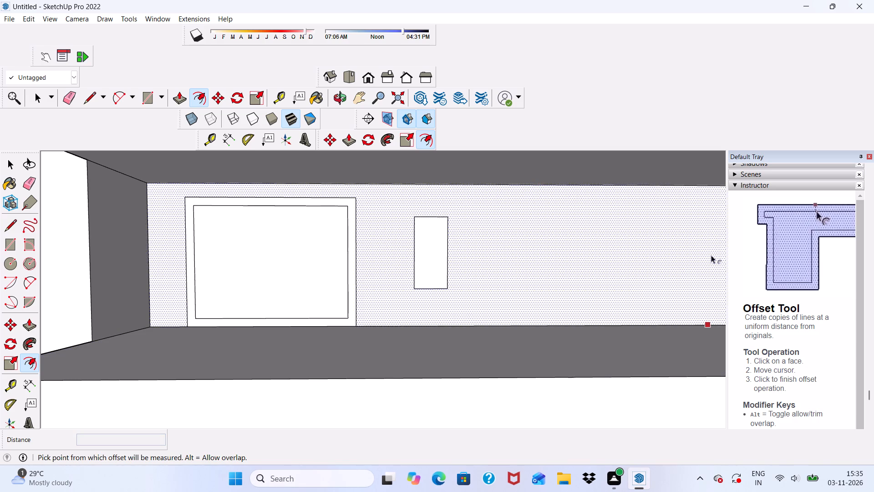
# Offset the narrow rectangle's outline outward by 3".
pyautogui.scroll(3, 427, 239)
pyautogui.click(424, 237)
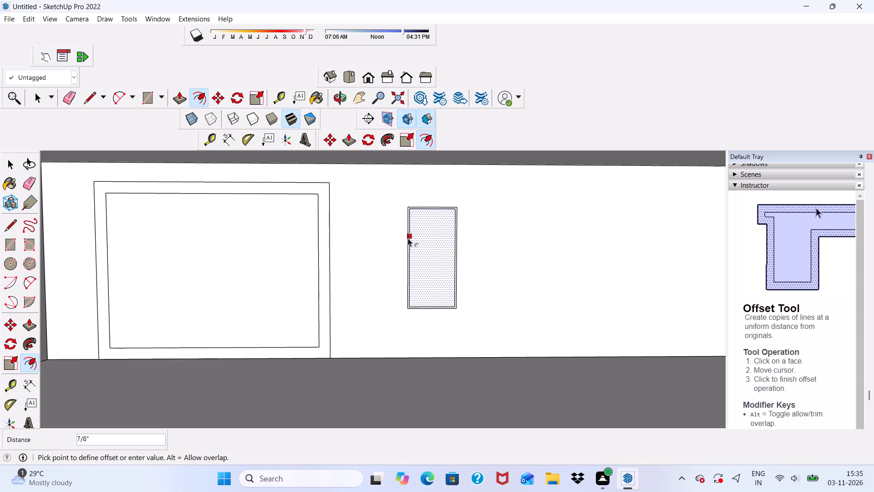
pyautogui.press('3')
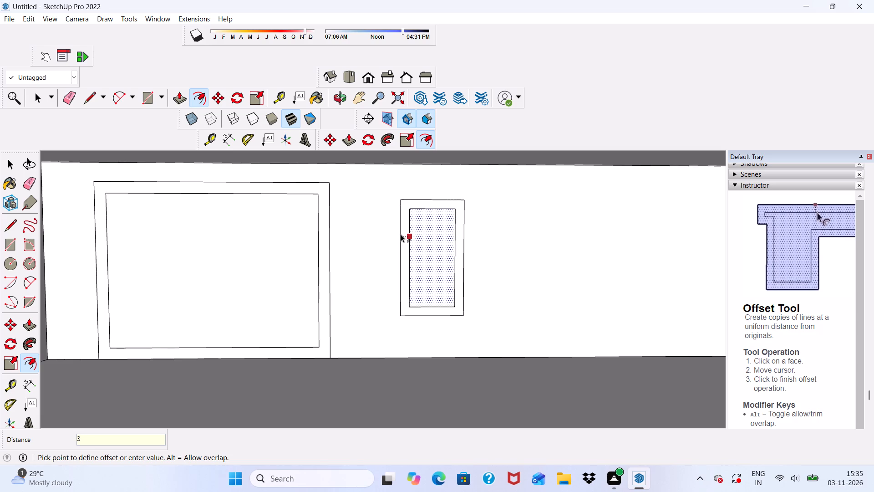
pyautogui.hotkey('shift', '"')
pyautogui.press('Return')
pyautogui.scroll(1, 392, 241)
pyautogui.scroll(-4, 464, 246)
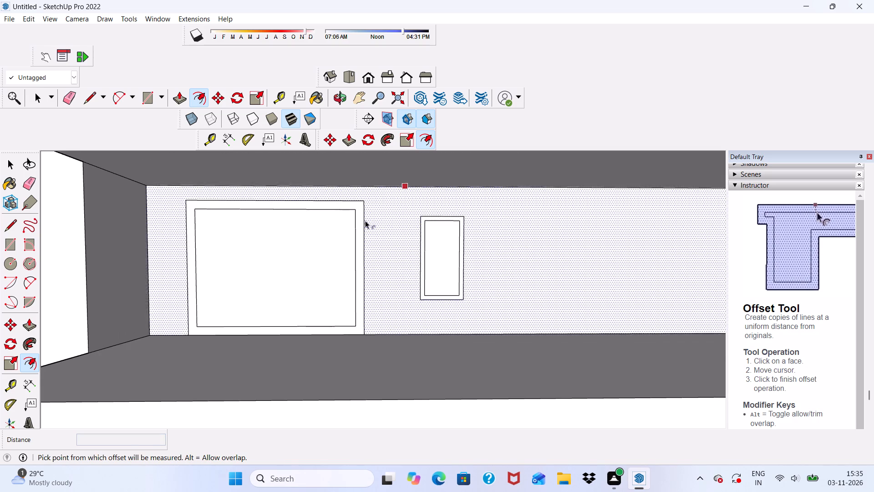
# Place a vertical guide about 5' 1" from the large opening's inner left edge and a second guide 6" to its right.
pyautogui.click(279, 93)
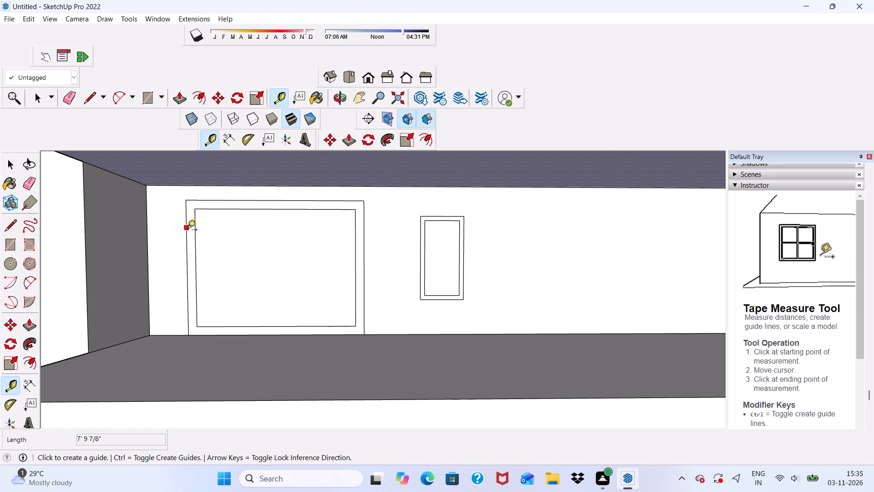
pyautogui.click(194, 233)
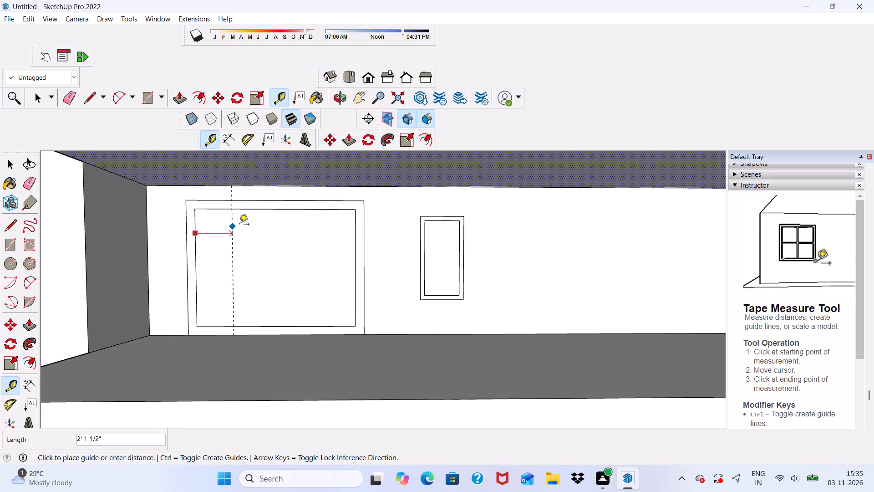
pyautogui.scroll(2, 283, 212)
pyautogui.click(284, 212)
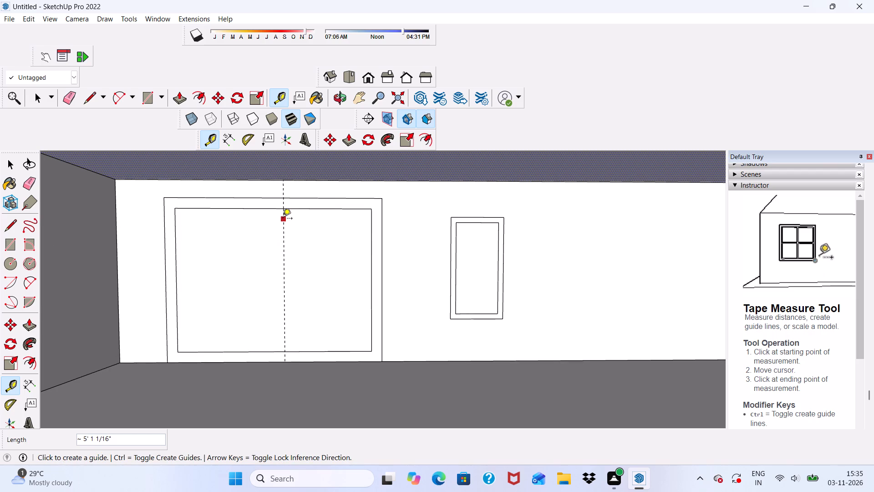
pyautogui.click(283, 219)
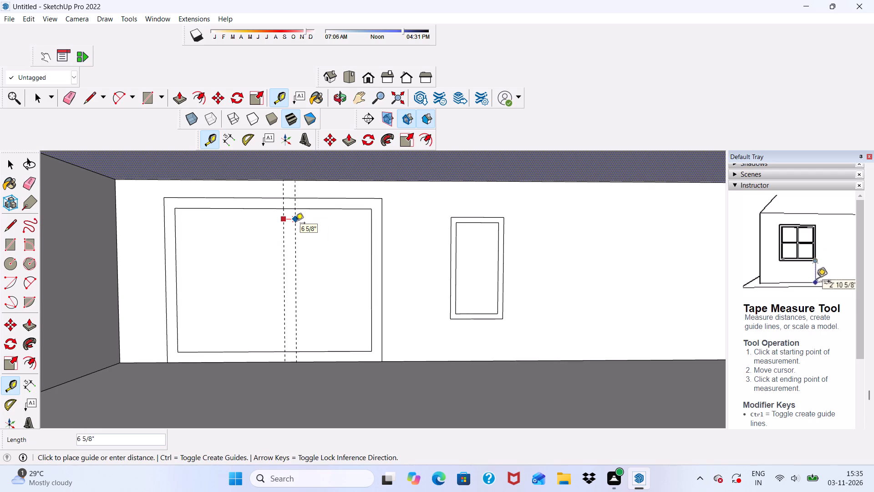
pyautogui.press('3')
pyautogui.press('BackSpace')
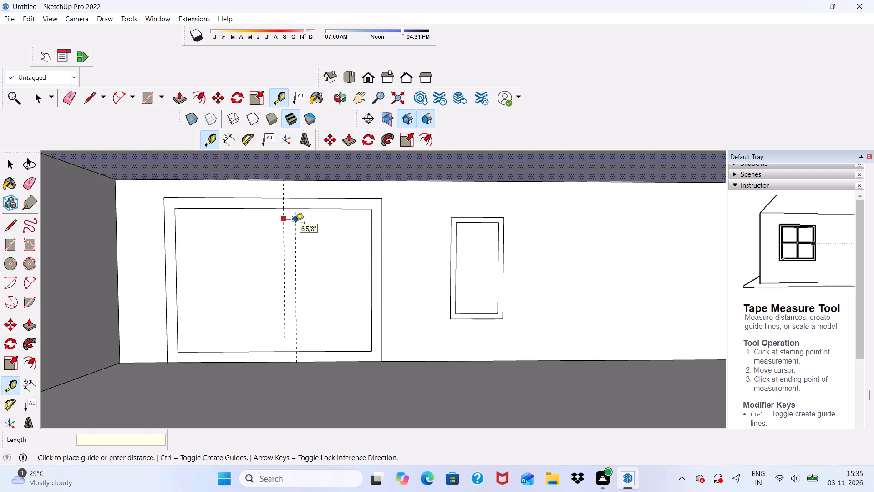
pyautogui.press('6')
pyautogui.hotkey('shift', '"')
pyautogui.press('Return')
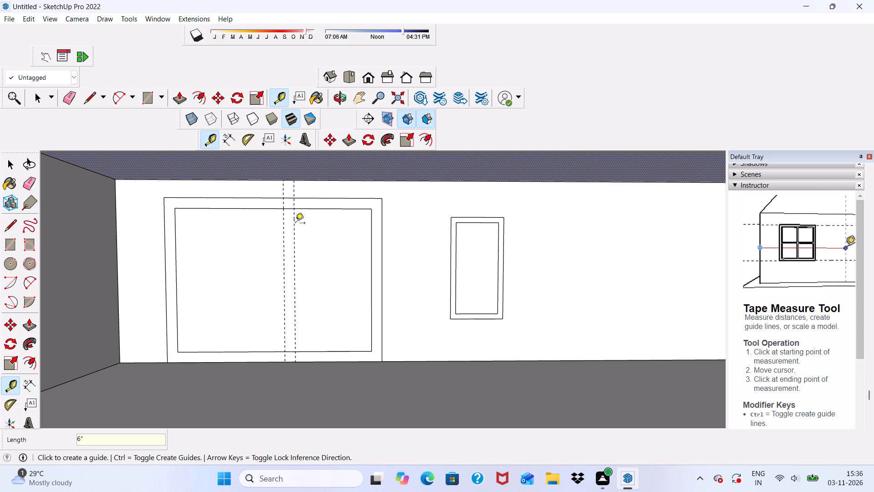
pyautogui.scroll(-2, 349, 194)
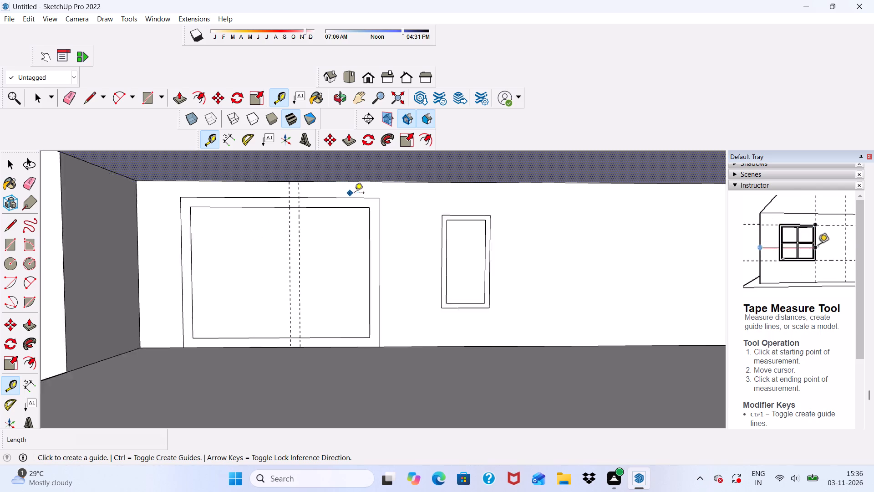
pyautogui.scroll(-4, 355, 194)
pyautogui.scroll(-6, 386, 216)
pyautogui.press('space')
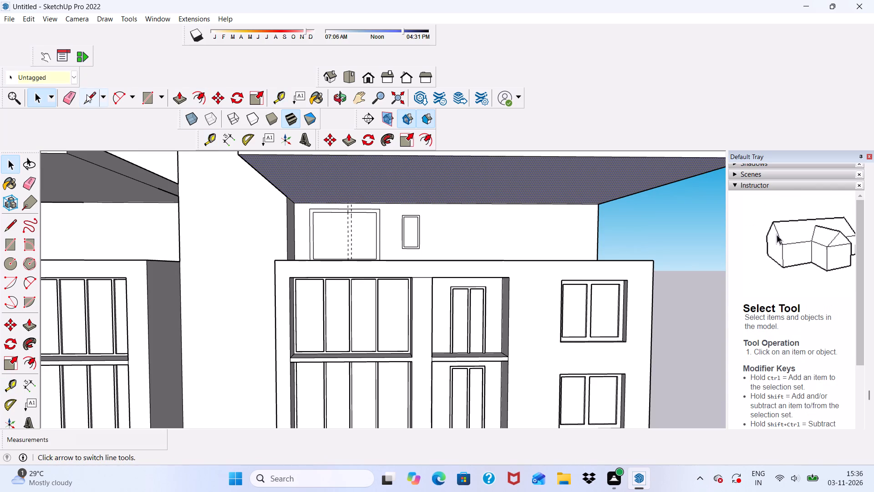
# Draw a vertical line about 7' 4" long on the left guide, from the inner frame's top edge down to the ledge.
pyautogui.click(87, 94)
pyautogui.scroll(6, 304, 221)
pyautogui.scroll(8, 385, 218)
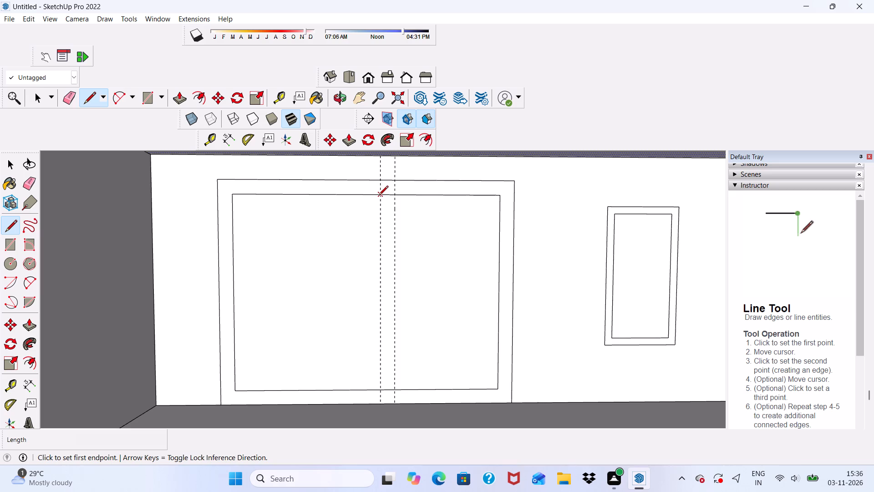
pyautogui.click(380, 196)
pyautogui.scroll(-5, 383, 264)
pyautogui.scroll(1, 369, 328)
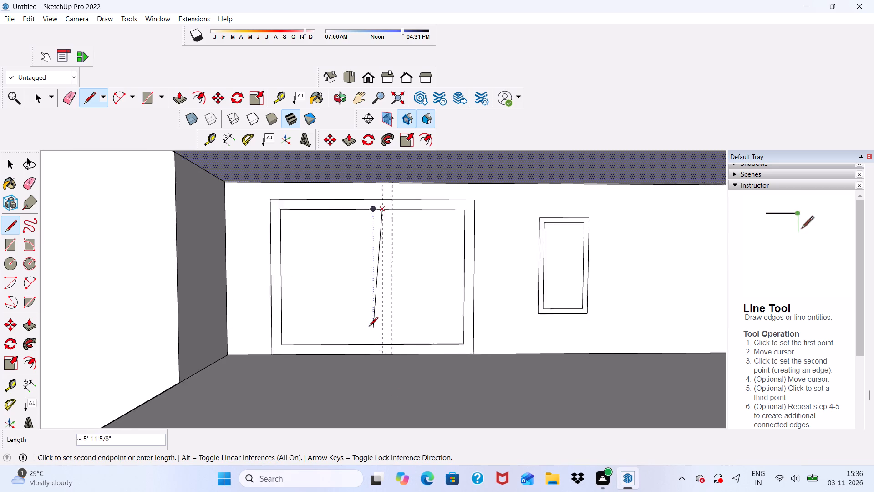
pyautogui.scroll(8, 369, 327)
pyautogui.click(393, 369)
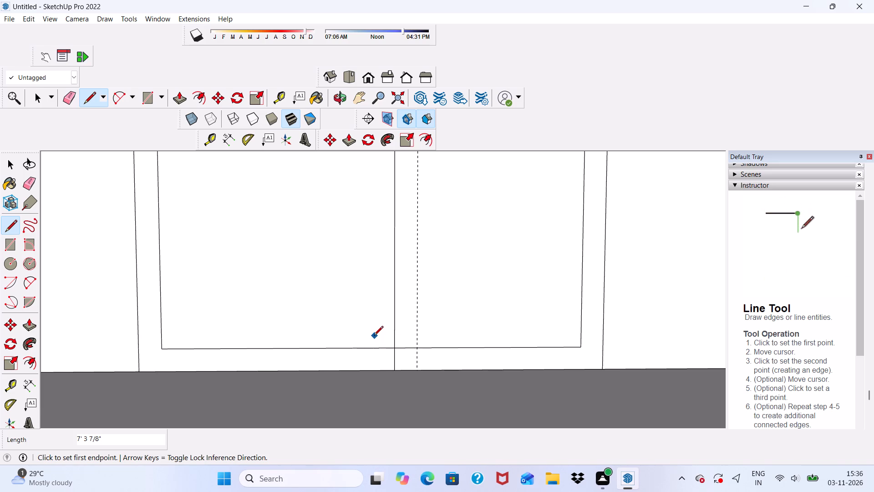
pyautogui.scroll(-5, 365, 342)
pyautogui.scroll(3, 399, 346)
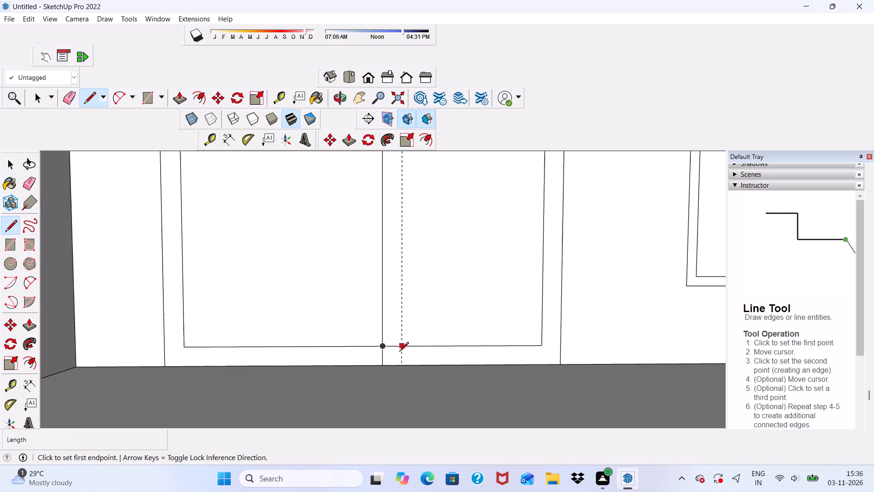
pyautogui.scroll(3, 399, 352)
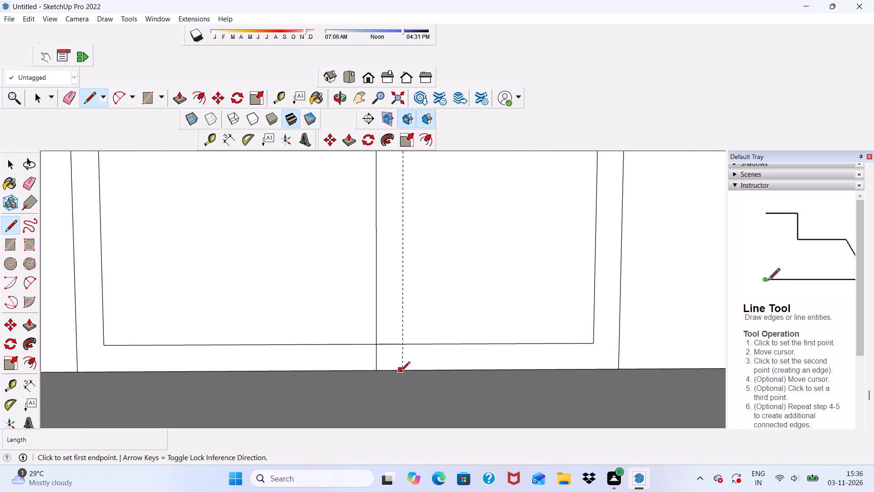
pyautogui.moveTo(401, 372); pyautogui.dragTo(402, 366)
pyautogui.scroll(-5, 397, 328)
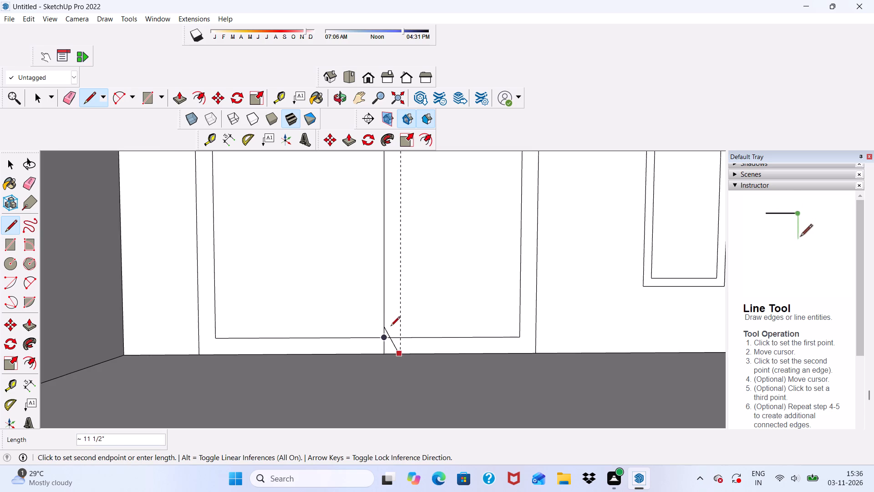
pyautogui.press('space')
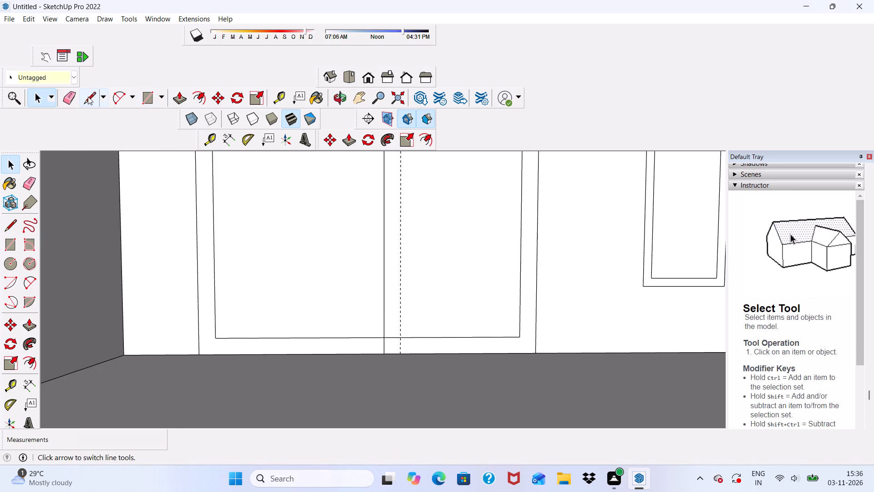
# Draw a vertical line about 7' 4" long on the right guide, from the ledge up to the inner frame's top edge.
pyautogui.click(89, 97)
pyautogui.scroll(3, 411, 356)
pyautogui.click(396, 352)
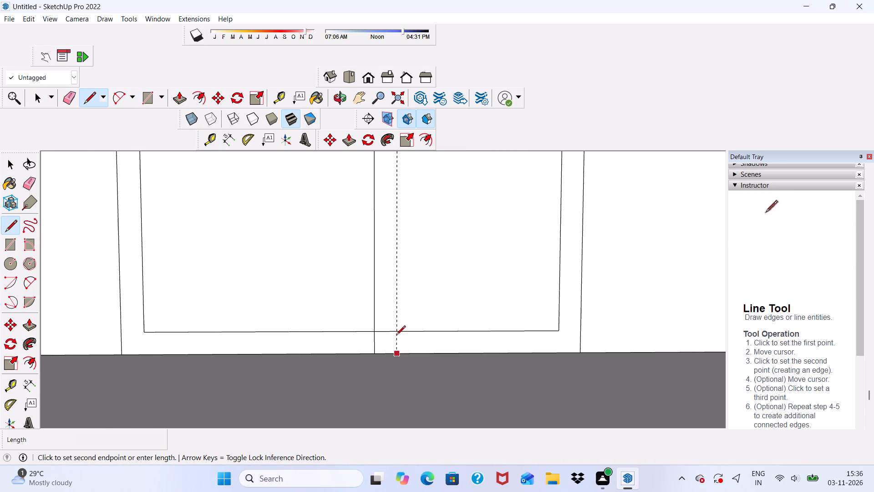
pyautogui.scroll(-7, 391, 306)
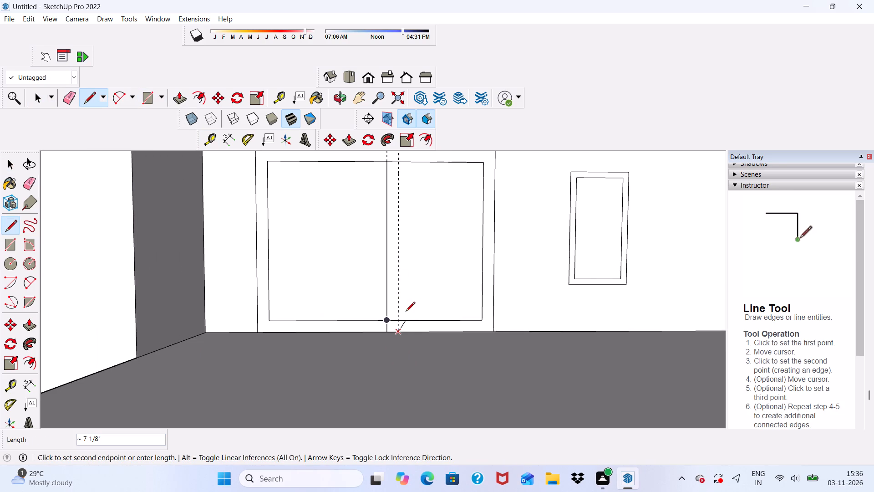
pyautogui.scroll(1, 400, 308)
pyautogui.scroll(-5, 400, 307)
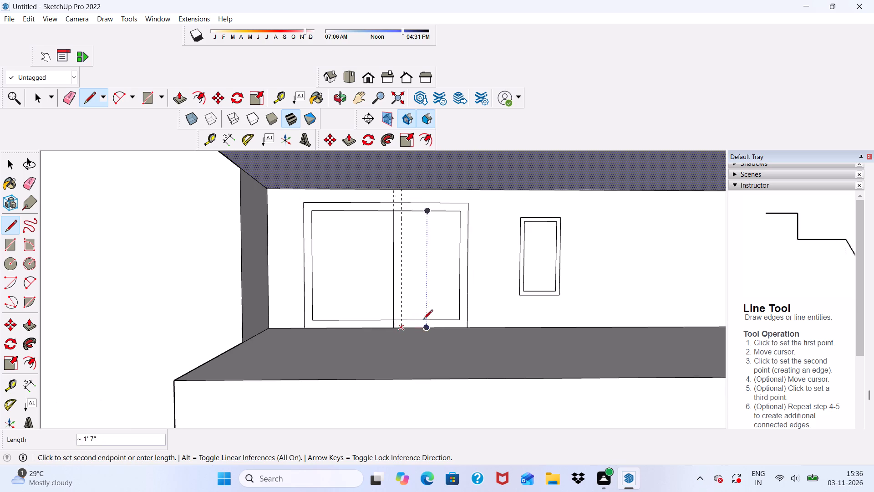
pyautogui.scroll(-4, 428, 313)
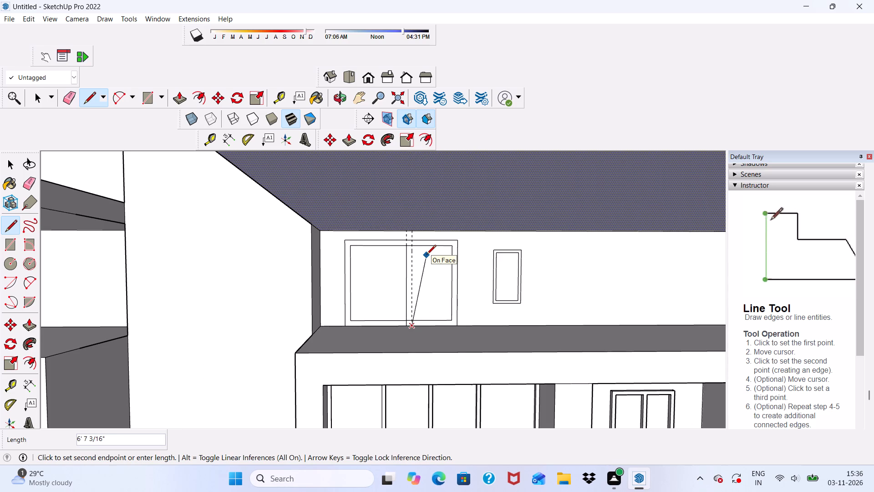
pyautogui.scroll(1, 439, 138)
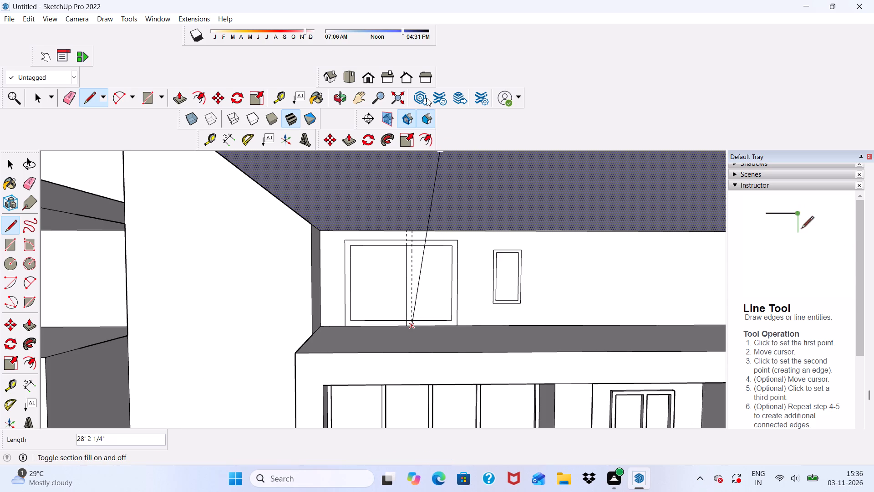
pyautogui.scroll(11, 413, 236)
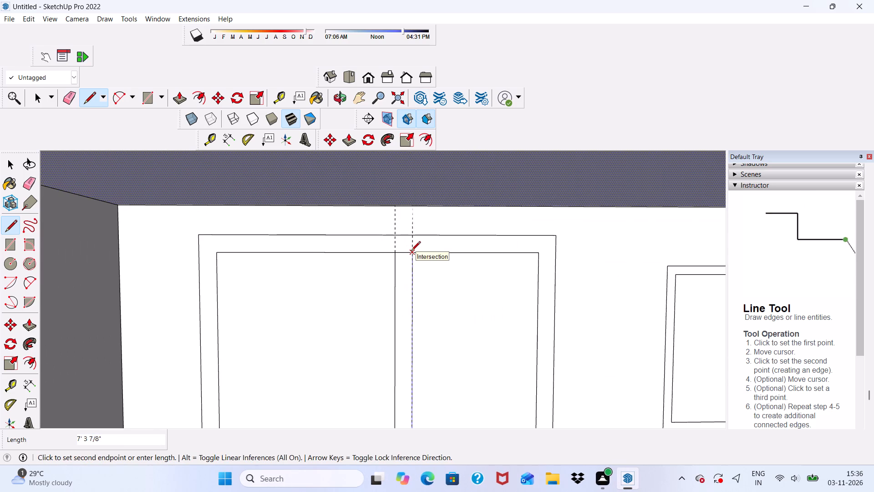
pyautogui.click(411, 251)
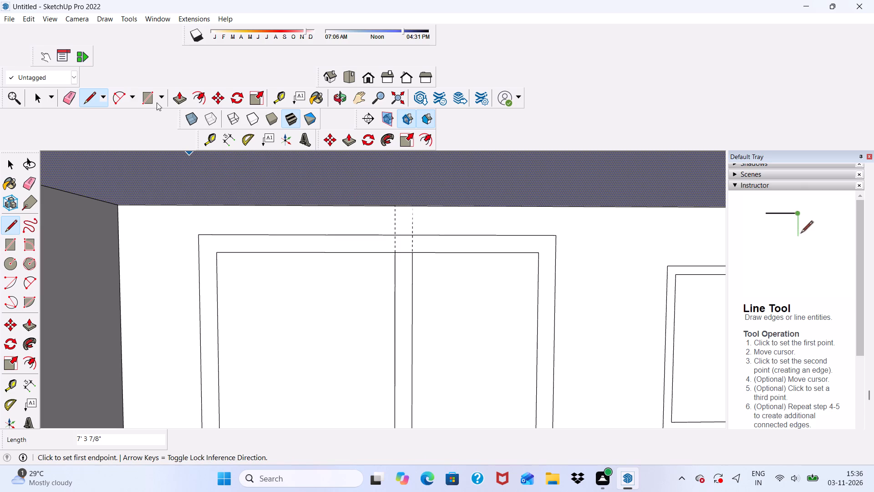
# Erase both vertical guides and the short piece of the inner frame's top edge between the two divider lines.
pyautogui.moveTo(64, 93); pyautogui.dragTo(68, 95)
pyautogui.scroll(5, 335, 224)
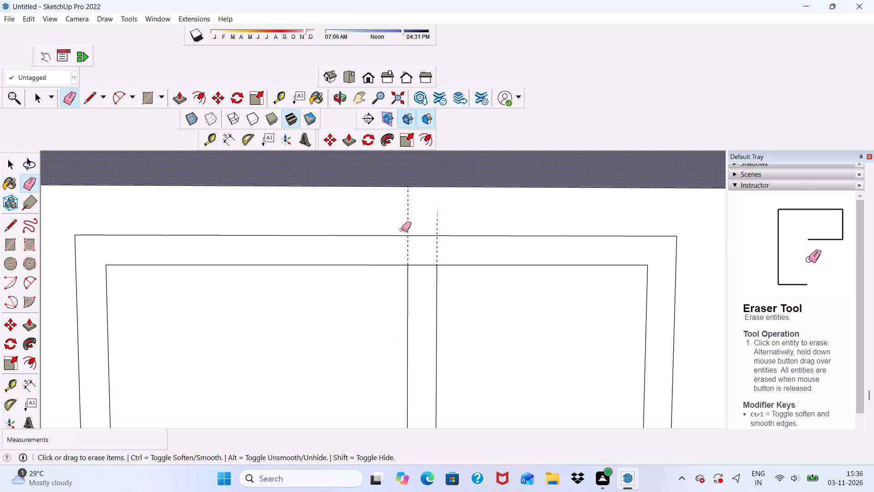
pyautogui.moveTo(393, 223); pyautogui.dragTo(456, 220)
pyautogui.moveTo(427, 254); pyautogui.dragTo(424, 271)
pyautogui.scroll(-3, 417, 264)
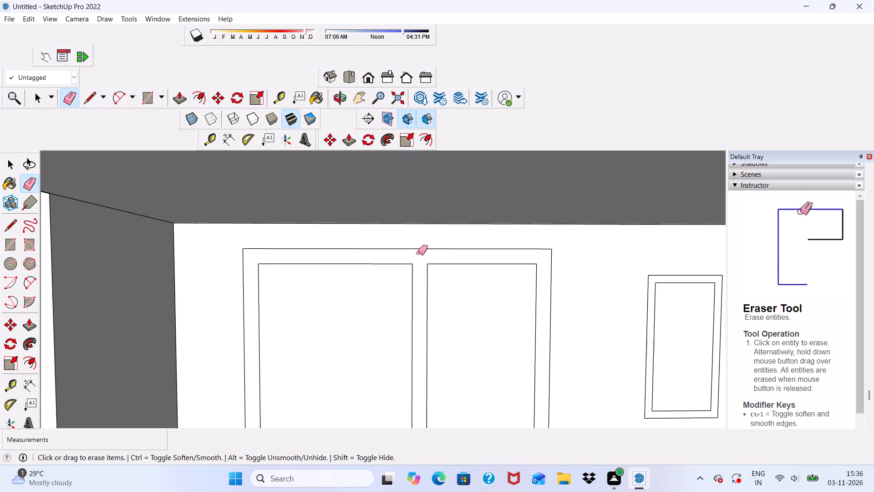
# Erase the large opening's inner bottom edge, both between the divider lines and below the two panels.
pyautogui.scroll(-12, 418, 253)
pyautogui.scroll(8, 418, 424)
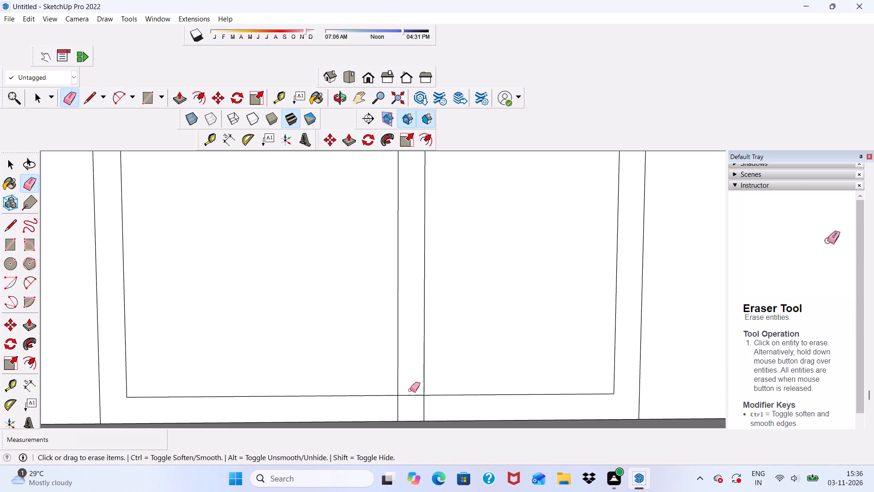
pyautogui.moveTo(410, 390); pyautogui.dragTo(407, 400)
pyautogui.moveTo(459, 393); pyautogui.dragTo(467, 398)
pyautogui.click(299, 397)
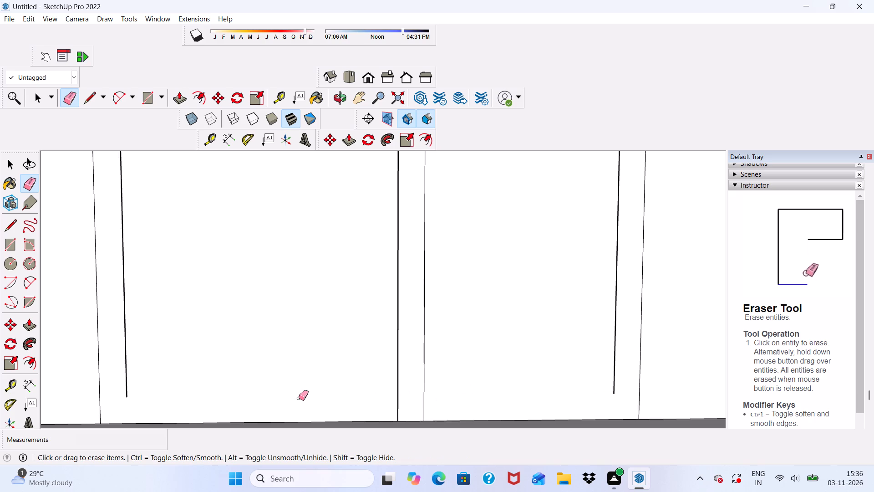
# Extend the inner frame's two outer vertical edges down 6" to the ledge, closing both door panels.
pyautogui.scroll(-5, 299, 385)
pyautogui.moveTo(85, 92); pyautogui.dragTo(94, 98)
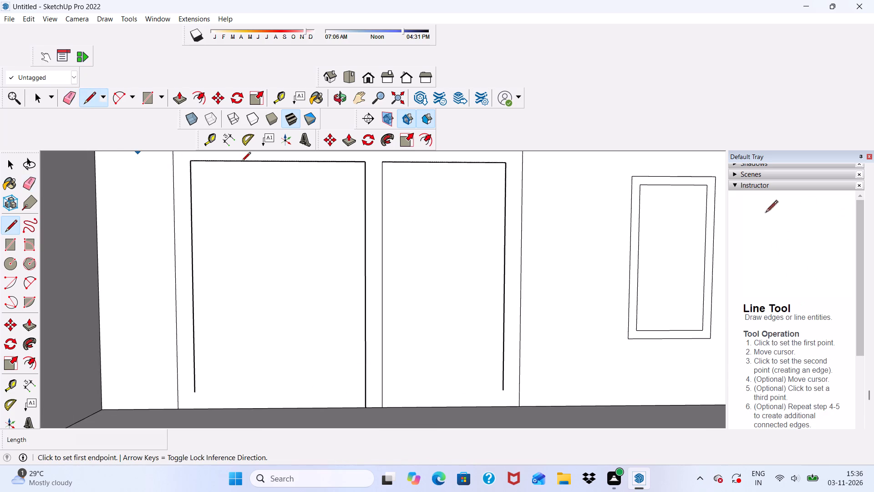
pyautogui.scroll(-1, 475, 329)
pyautogui.scroll(5, 514, 396)
pyautogui.scroll(-6, 513, 390)
pyautogui.scroll(1, 510, 389)
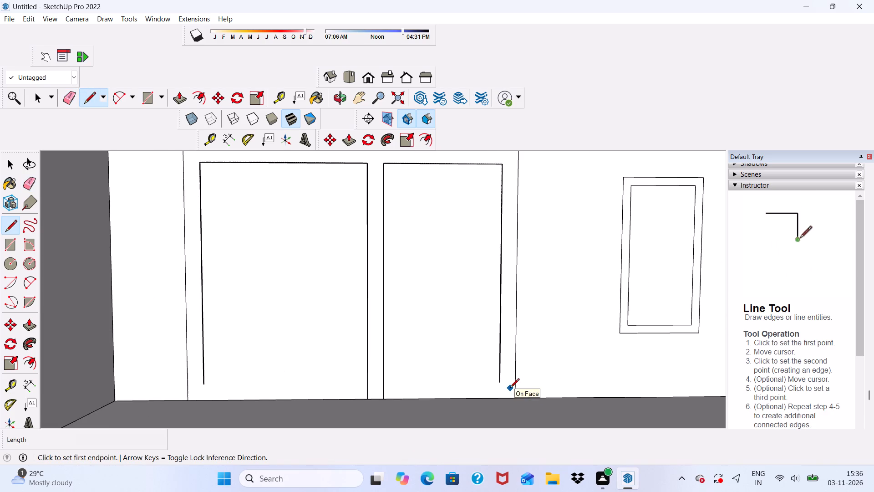
pyautogui.click(498, 384)
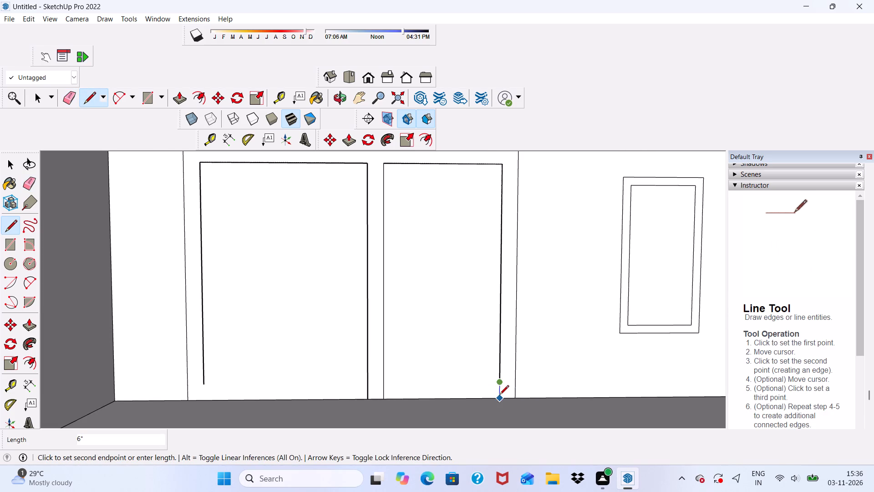
pyautogui.click(499, 396)
pyautogui.scroll(5, 205, 382)
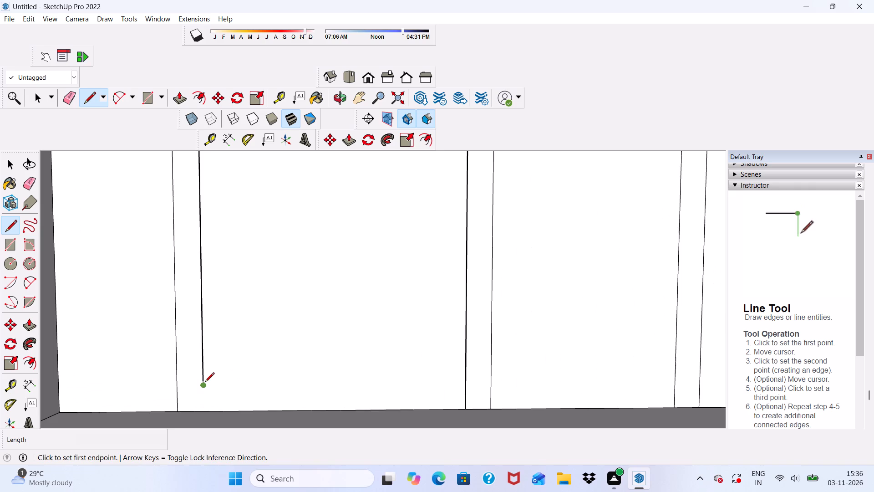
pyautogui.click(205, 383)
pyautogui.scroll(-6, 207, 387)
pyautogui.scroll(-6, 273, 325)
pyautogui.scroll(4, 212, 393)
pyautogui.scroll(4, 249, 373)
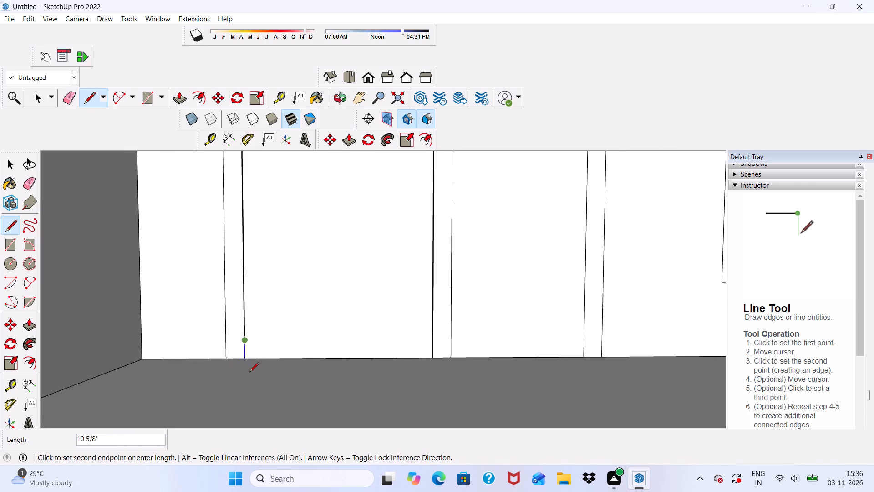
pyautogui.scroll(2, 249, 373)
pyautogui.click(242, 359)
# Push/Pull the large opening's frame and divider face outward by 6".
pyautogui.scroll(-13, 253, 377)
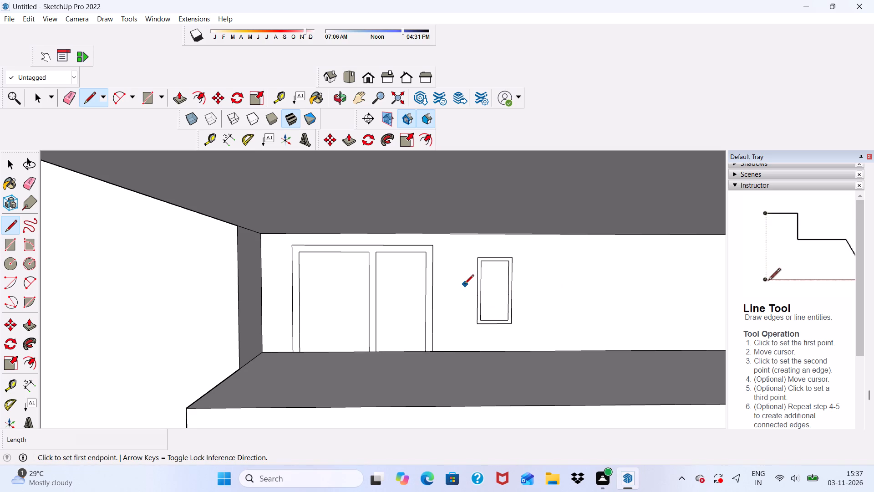
pyautogui.scroll(-5, 455, 272)
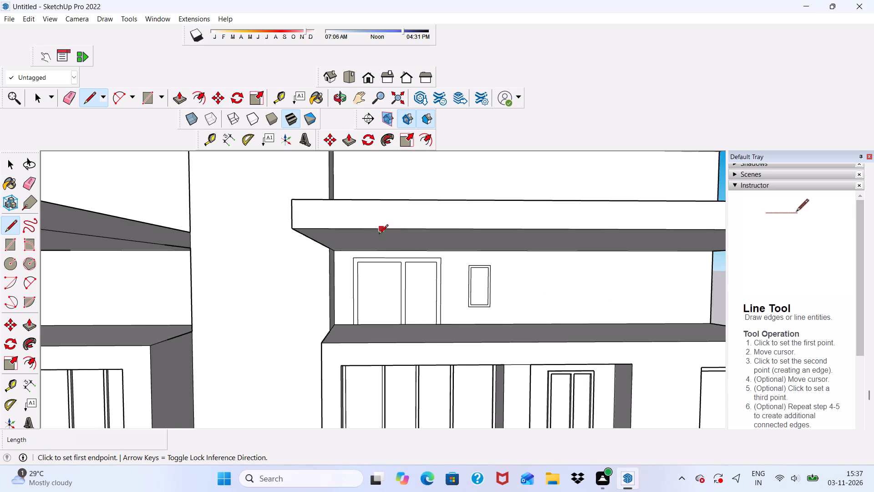
pyautogui.scroll(-3, 379, 232)
pyautogui.click(176, 95)
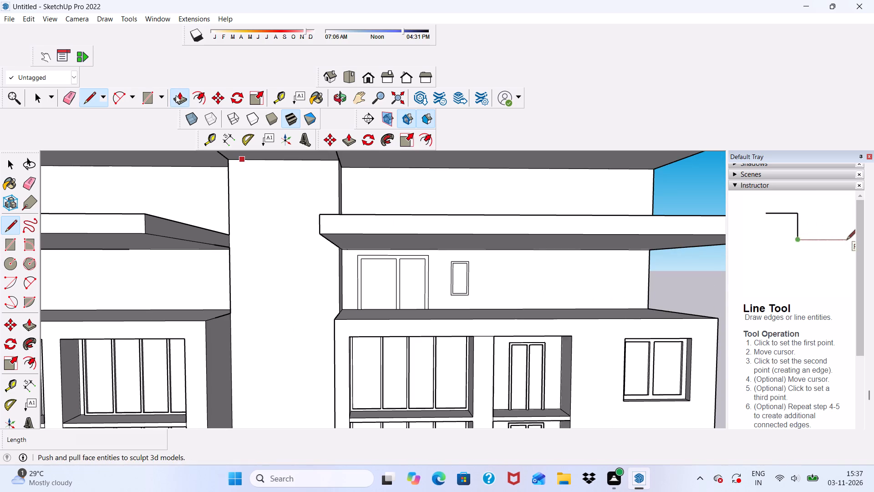
pyautogui.scroll(5, 399, 208)
pyautogui.scroll(9, 402, 300)
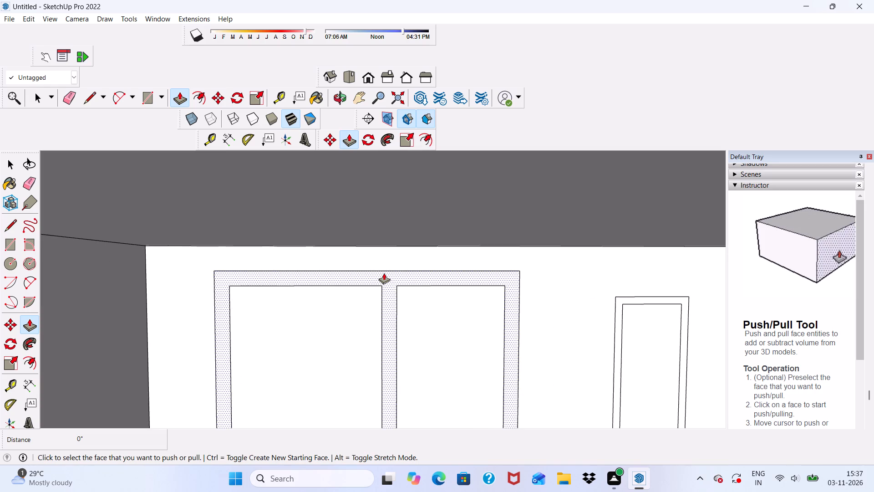
pyautogui.click(384, 273)
pyautogui.press('6')
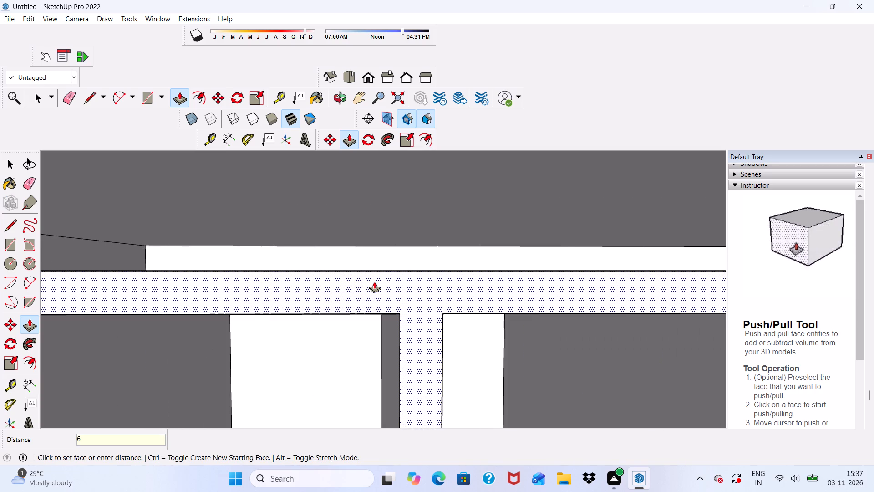
pyautogui.hotkey('shift', '"')
pyautogui.press('Return')
# Push/Pull the small window's frame face outward by 3".
pyautogui.scroll(1, 371, 280)
pyautogui.scroll(-5, 413, 267)
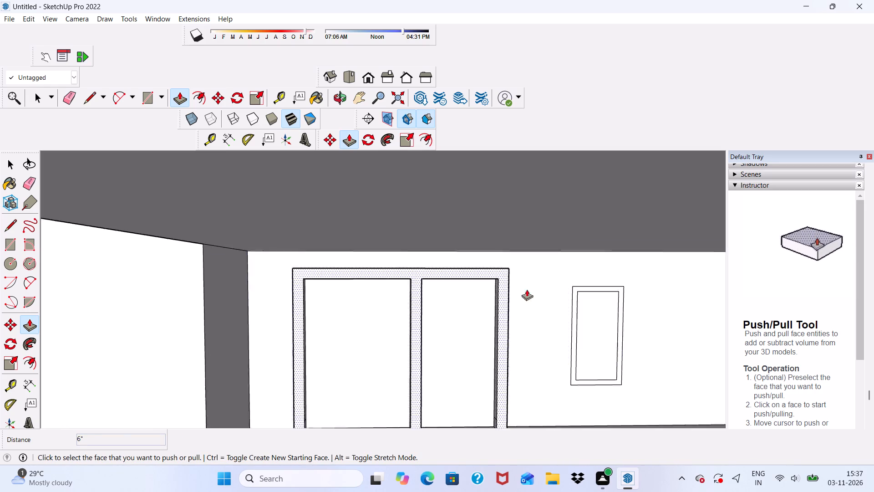
pyautogui.scroll(-1, 527, 289)
pyautogui.scroll(8, 571, 326)
pyautogui.click(565, 318)
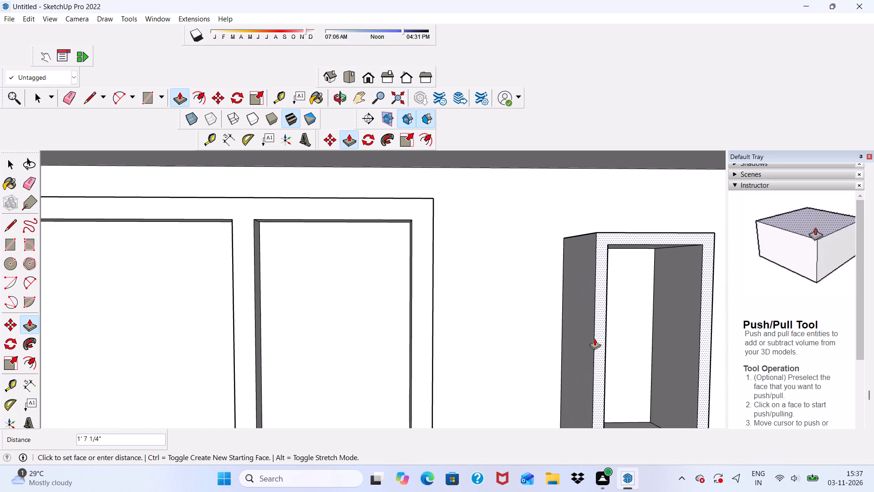
pyautogui.press('3')
pyautogui.hotkey('shift', '"')
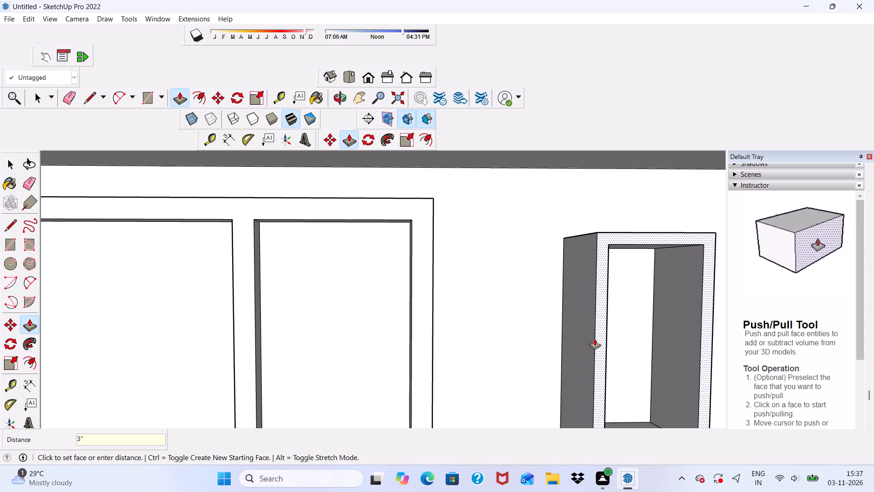
pyautogui.press('Return')
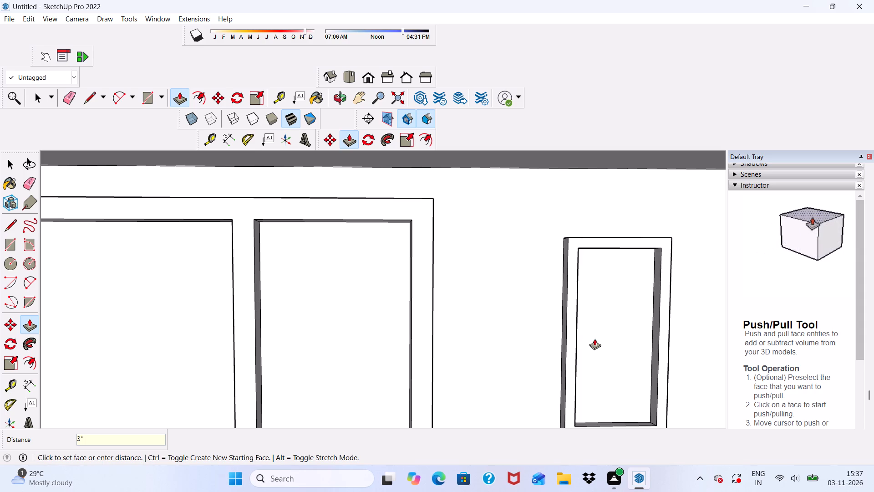
# Draw a rectangle about 9' 4" wide and 8' 4" high on the right block's top-storey recessed wall, standing on the slab edge.
pyautogui.scroll(-7, 572, 317)
pyautogui.scroll(-2, 483, 289)
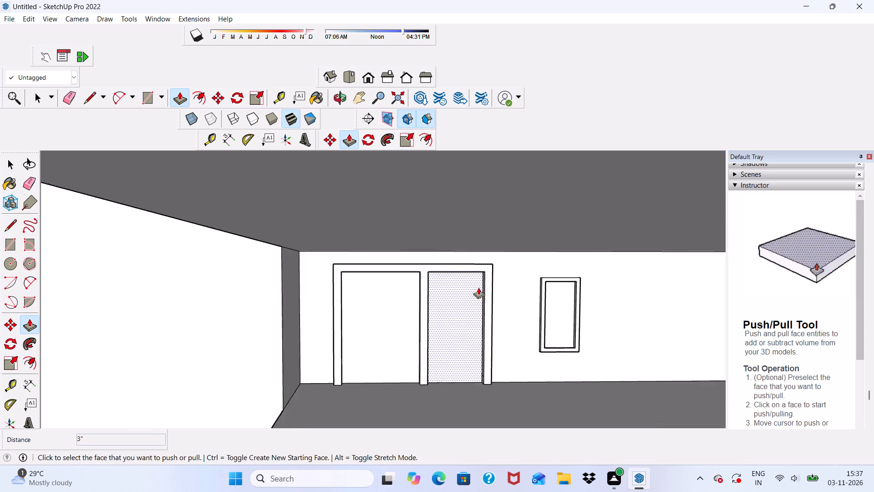
pyautogui.scroll(-15, 478, 287)
pyautogui.moveTo(499, 215); pyautogui.dragTo(493, 222, button='middle')
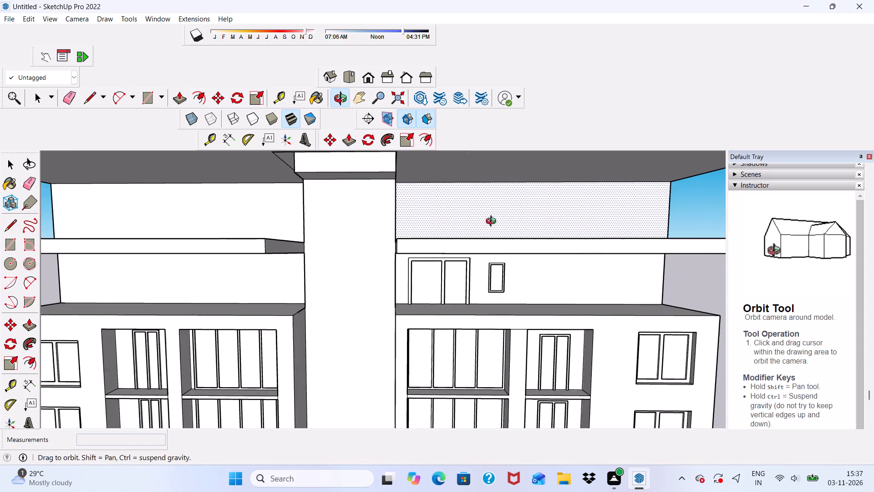
pyautogui.moveTo(493, 222); pyautogui.dragTo(506, 247, button='middle')
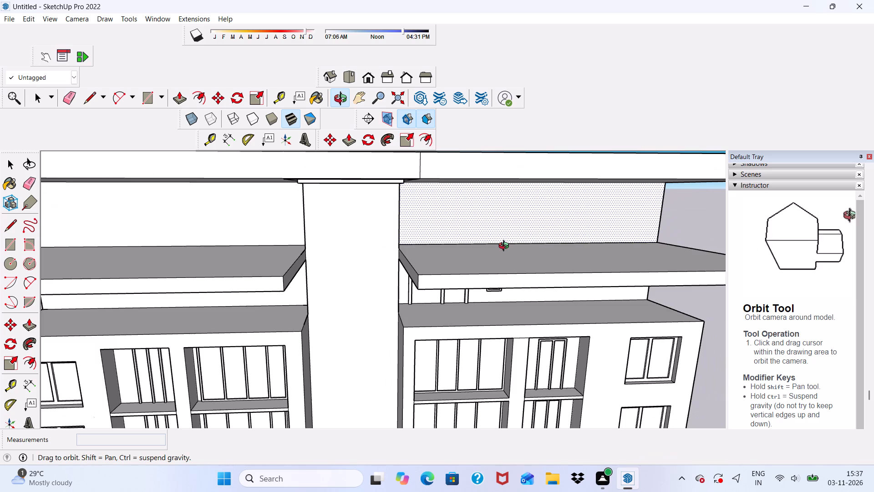
pyautogui.moveTo(506, 247); pyautogui.dragTo(478, 253, button='middle')
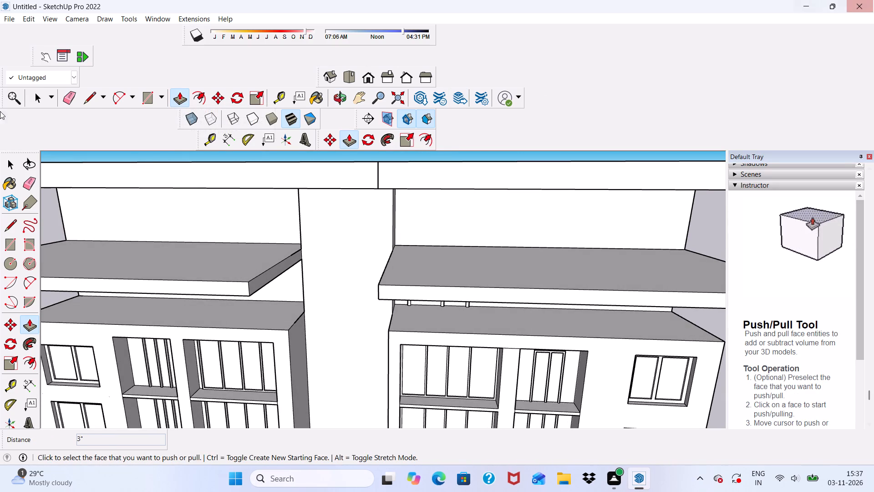
pyautogui.click(152, 104)
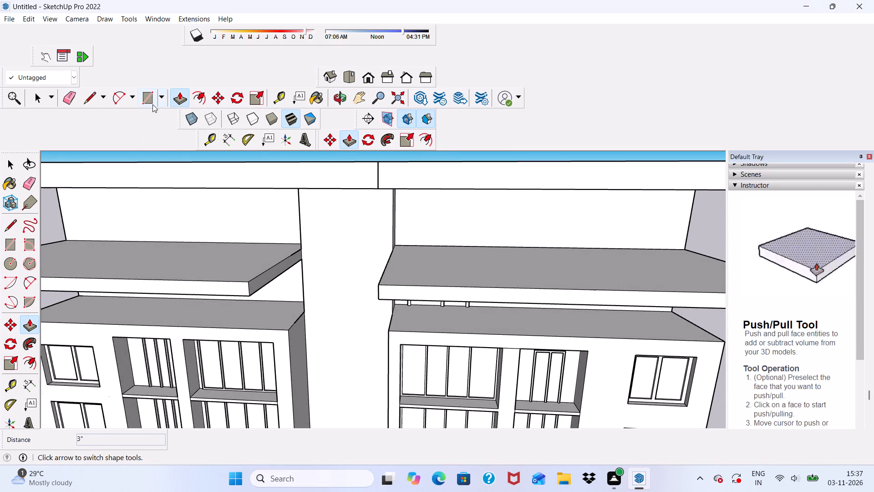
pyautogui.scroll(4, 518, 252)
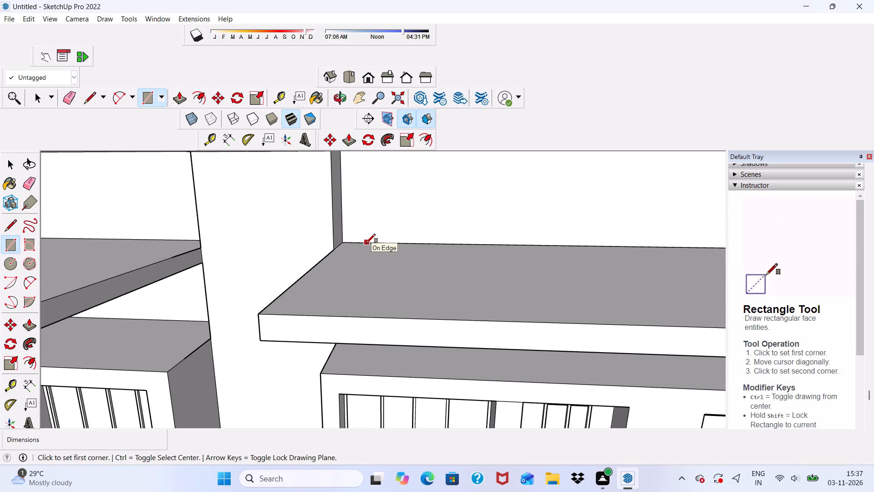
pyautogui.click(366, 243)
pyautogui.scroll(-5, 407, 262)
pyautogui.scroll(4, 480, 232)
pyautogui.scroll(-1, 478, 231)
pyautogui.moveTo(478, 225); pyautogui.dragTo(479, 203, button='middle')
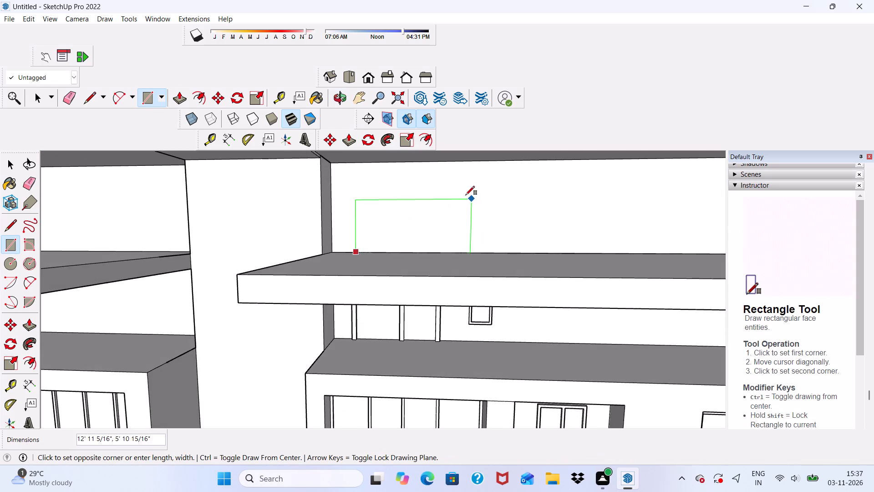
pyautogui.scroll(4, 465, 194)
pyautogui.scroll(-8, 416, 164)
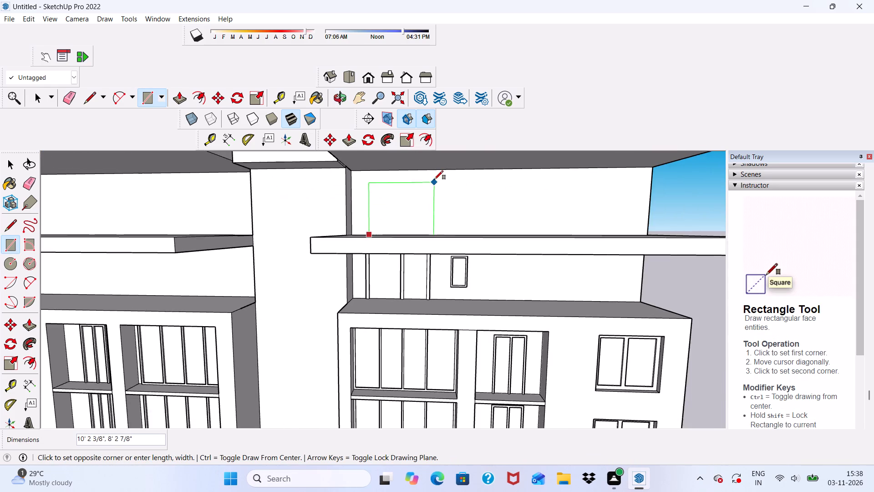
pyautogui.scroll(1, 434, 179)
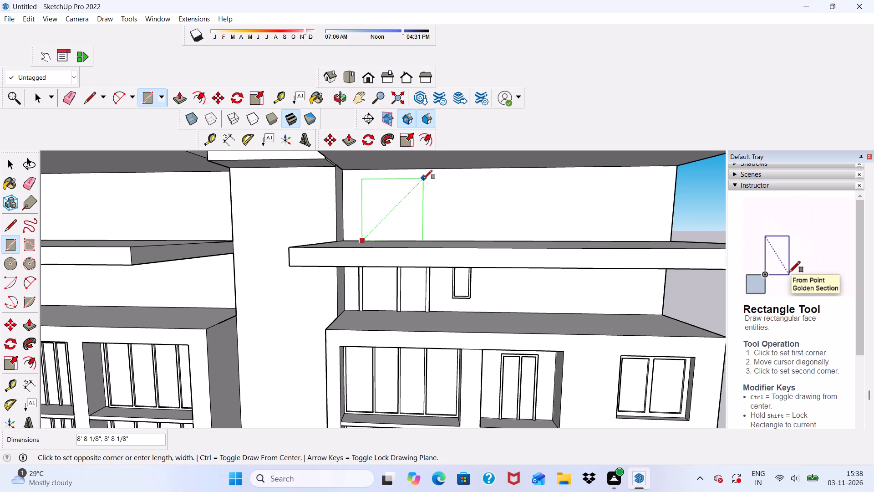
pyautogui.click(428, 181)
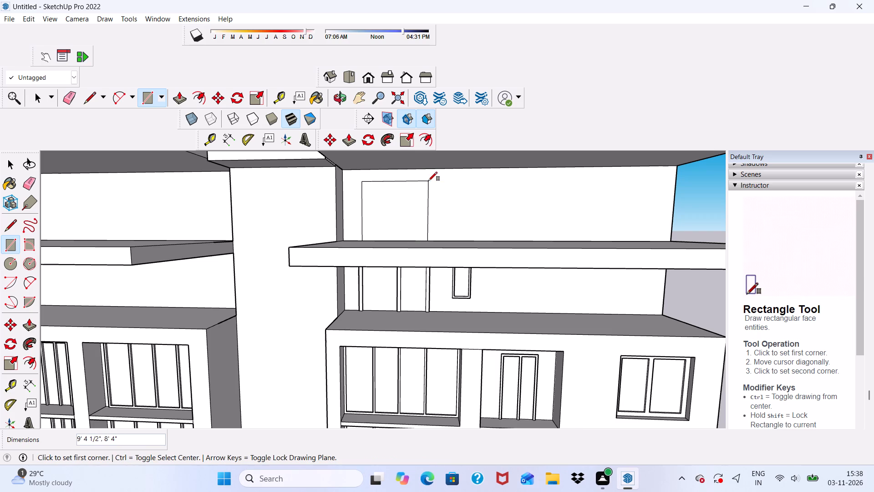
# Offset the new rectangle's outline inward by 6" to form the opening's frame.
pyautogui.click(429, 136)
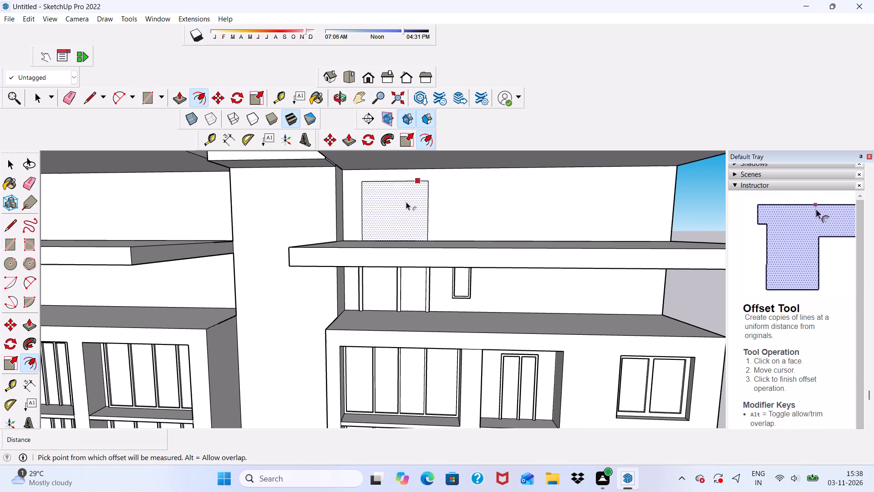
pyautogui.click(371, 231)
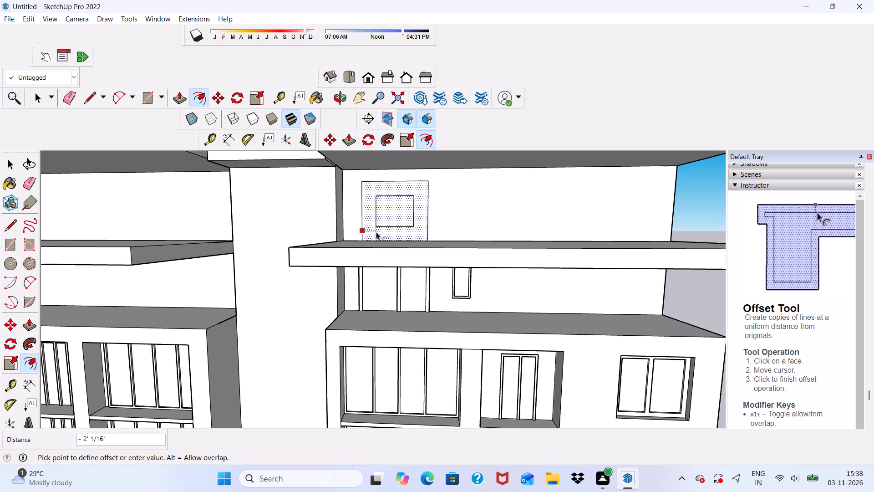
pyautogui.press('6')
pyautogui.hotkey('shift', '"')
pyautogui.press('Return')
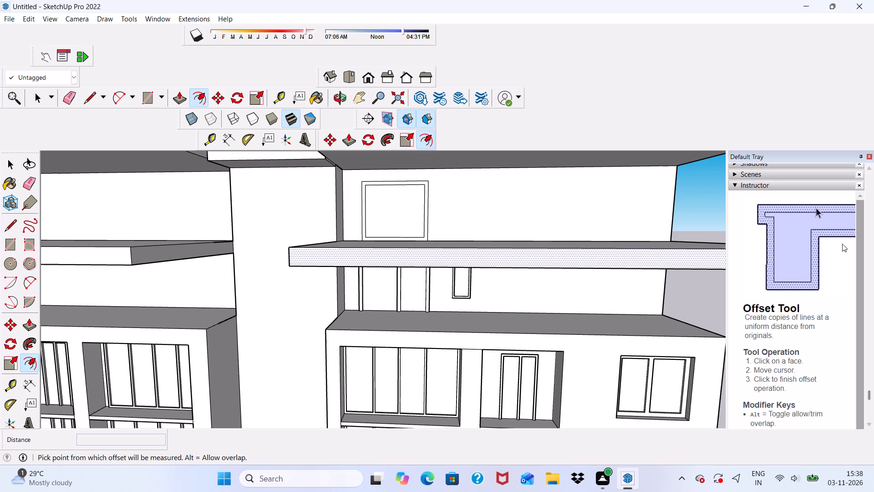
# Place a vertical guide at the midpoint of the inner frame's top edge and a second guide 6" beside it.
pyautogui.click(280, 95)
pyautogui.scroll(6, 404, 225)
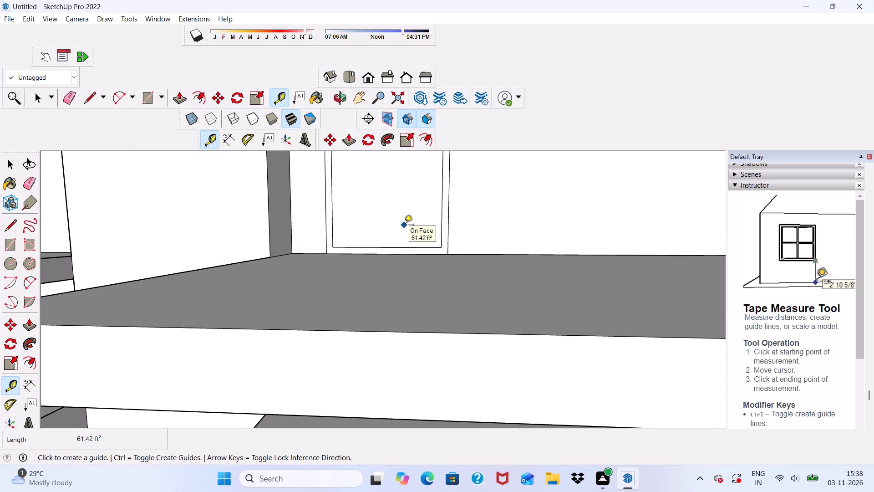
pyautogui.click(330, 179)
pyautogui.scroll(-2, 355, 218)
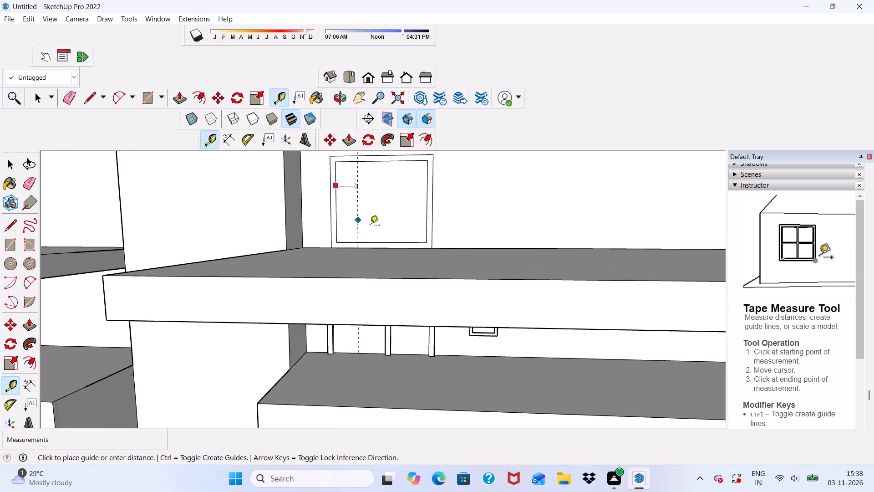
pyautogui.scroll(-6, 370, 226)
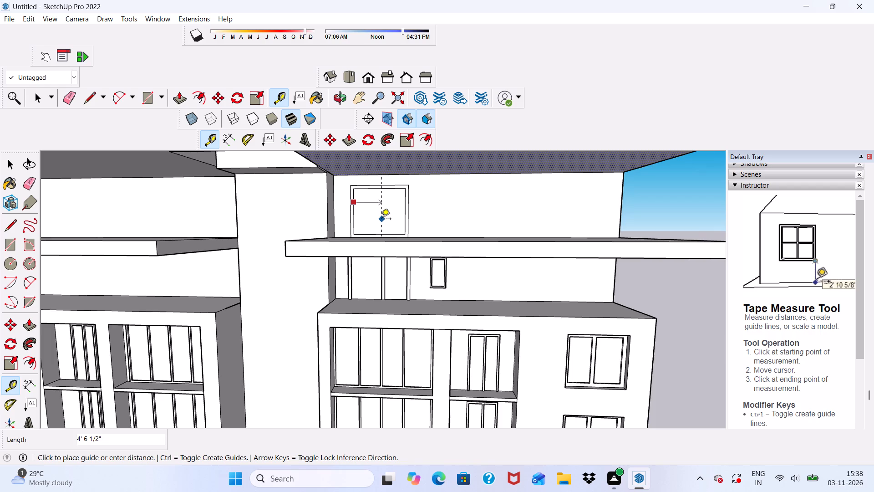
pyautogui.scroll(5, 383, 200)
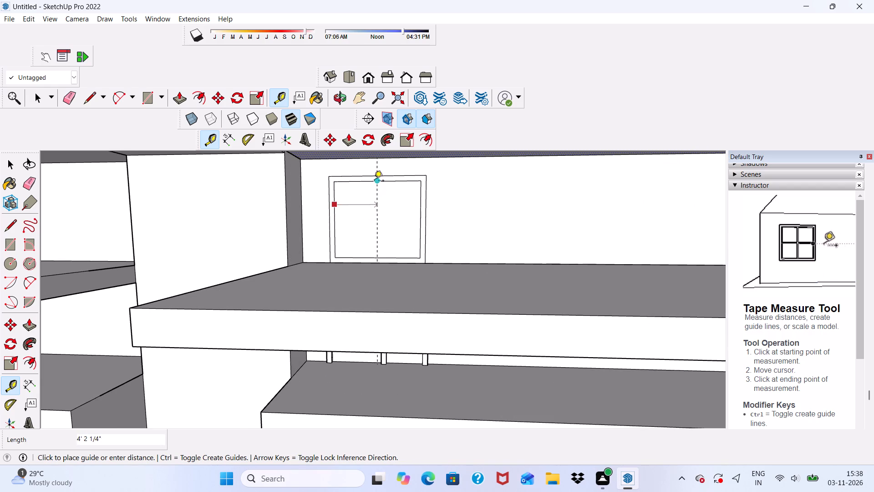
pyautogui.click(374, 181)
pyautogui.click(378, 196)
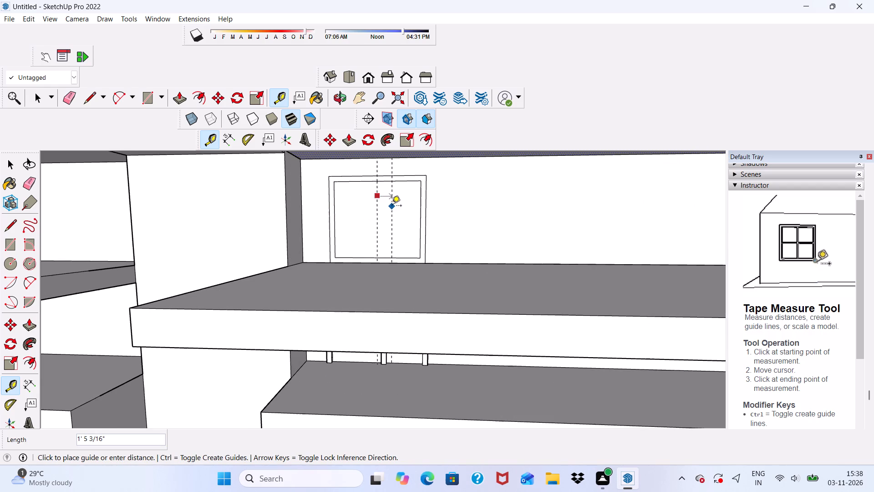
pyautogui.scroll(1, 392, 206)
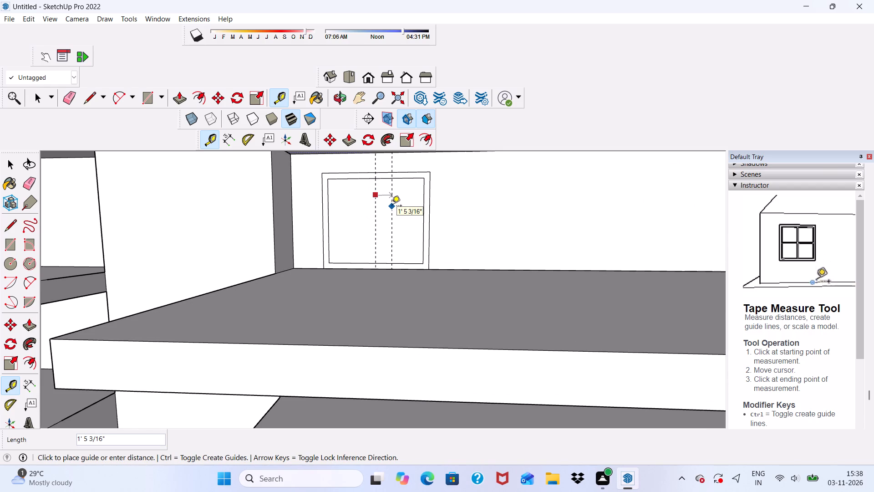
pyautogui.press('6')
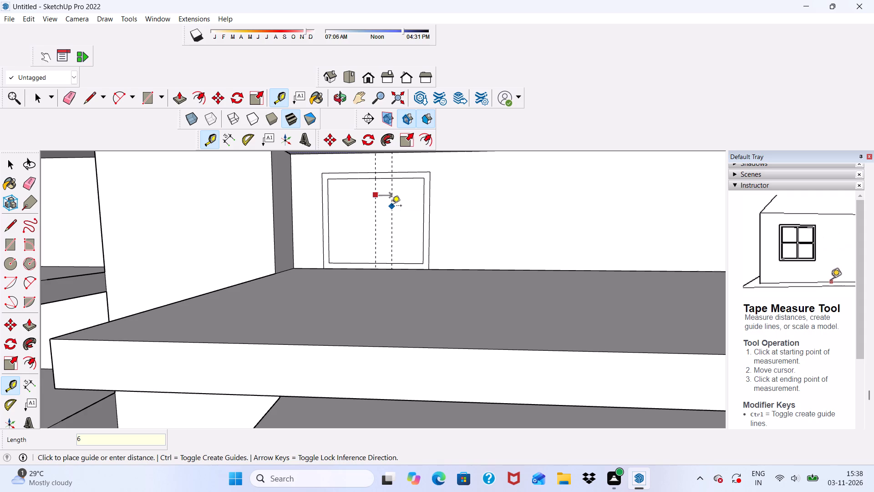
pyautogui.hotkey('shift', '"')
pyautogui.press('Return')
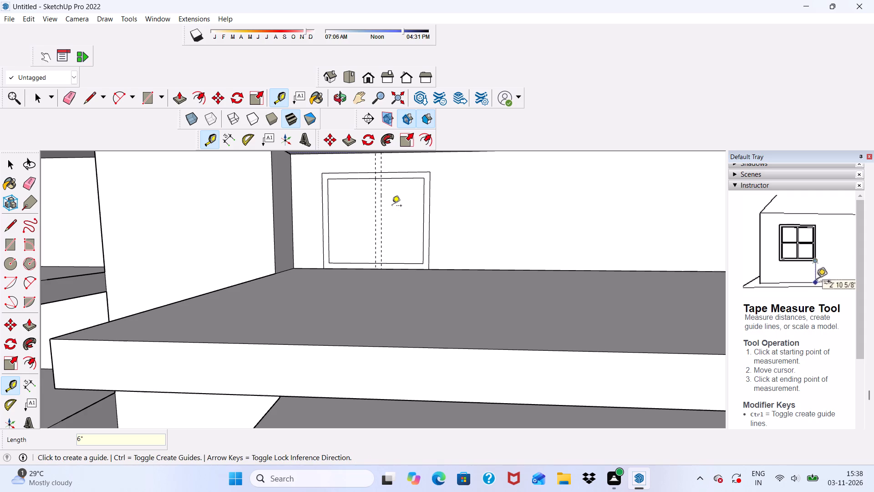
# Draw two vertical divider lines along the guides from the inner frame's top edge down to the slab.
pyautogui.scroll(-10, 374, 142)
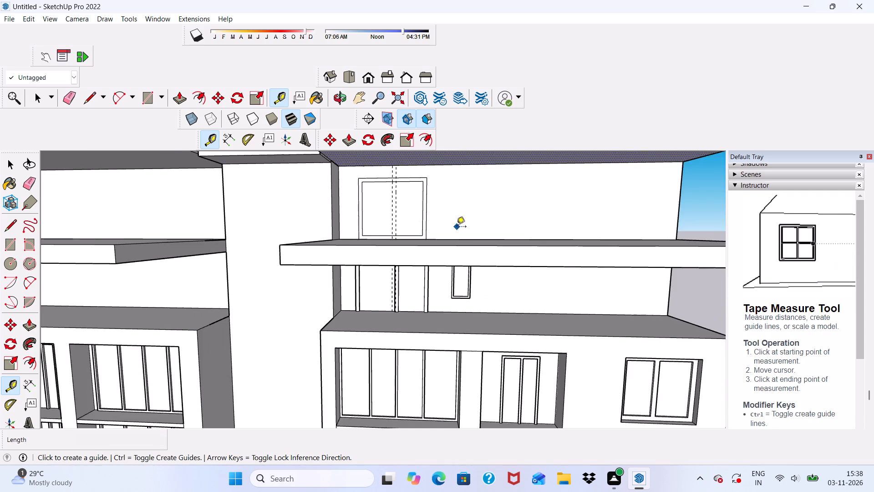
pyautogui.moveTo(457, 227); pyautogui.dragTo(476, 240, button='middle')
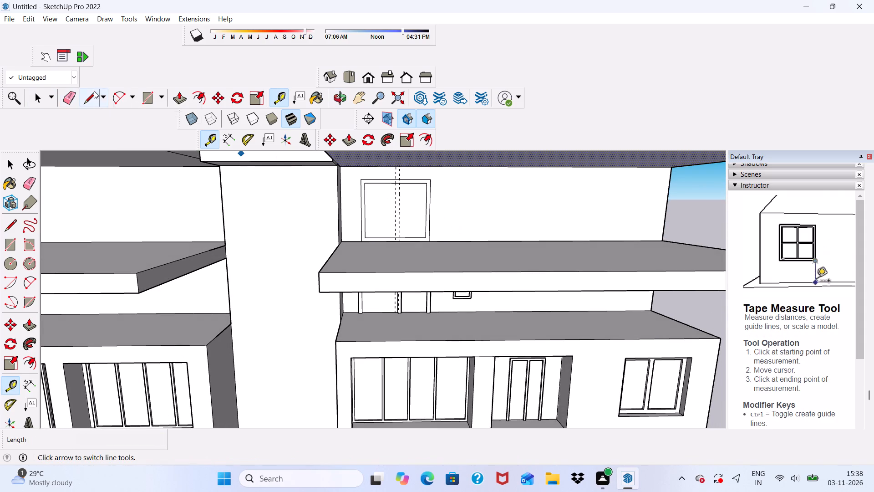
pyautogui.click(95, 93)
pyautogui.scroll(11, 412, 194)
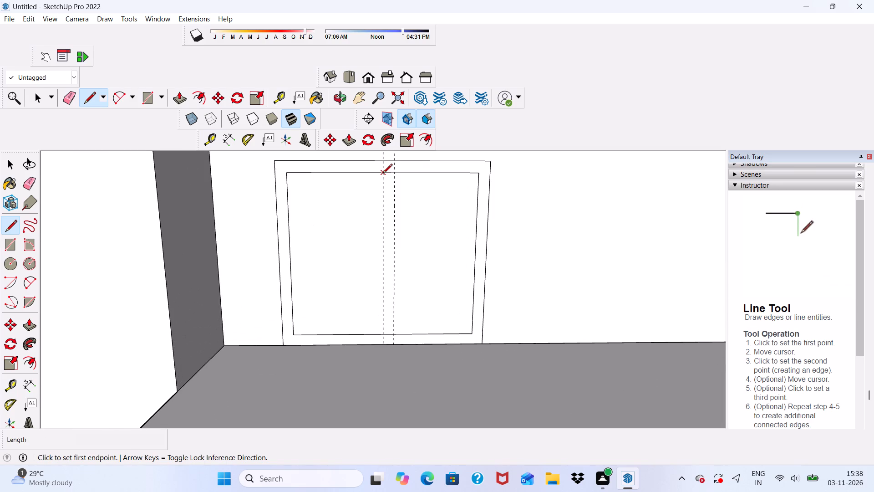
pyautogui.click(383, 174)
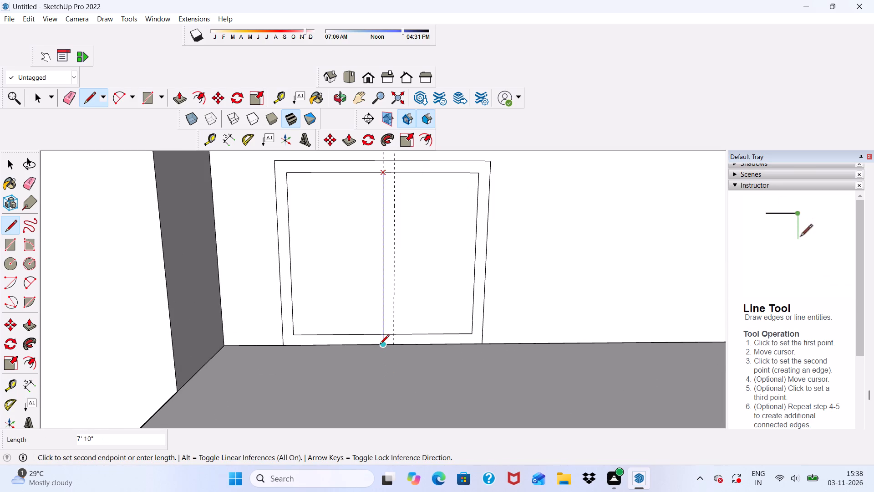
pyautogui.click(380, 346)
pyautogui.click(394, 176)
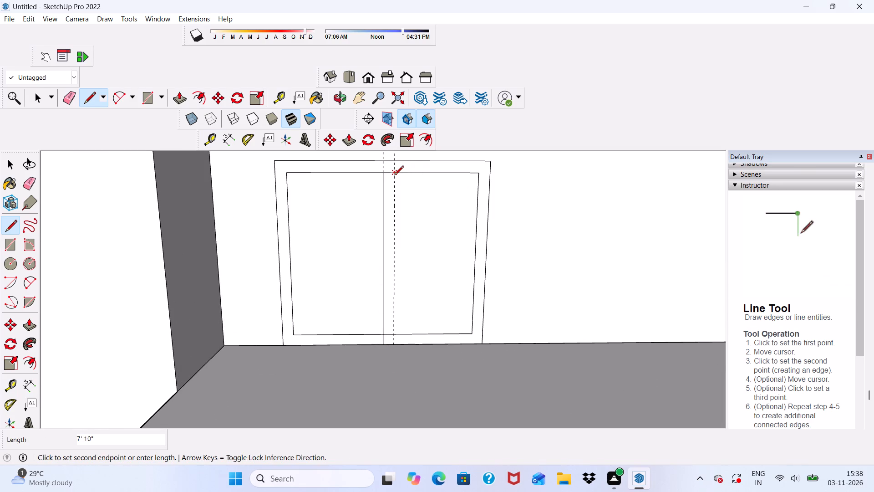
pyautogui.click(396, 345)
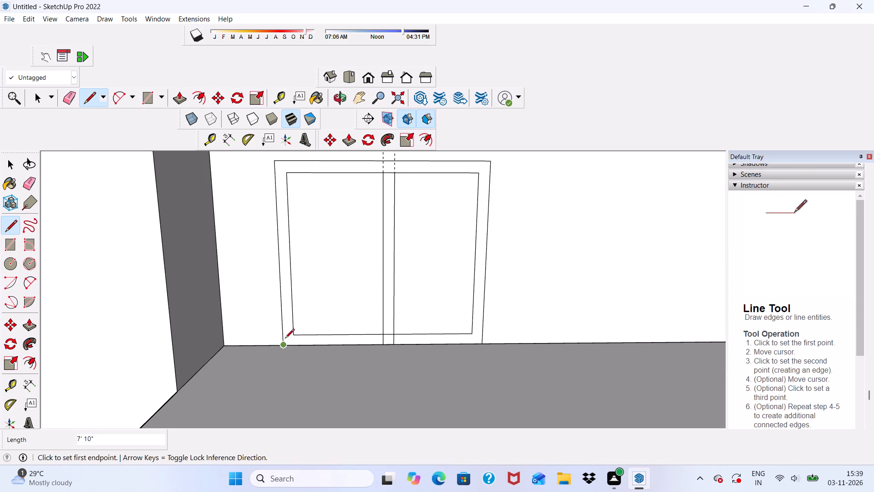
# Extend the inner frame's two outer vertical edges down 6" to the slab.
pyautogui.click(292, 335)
pyautogui.click(293, 344)
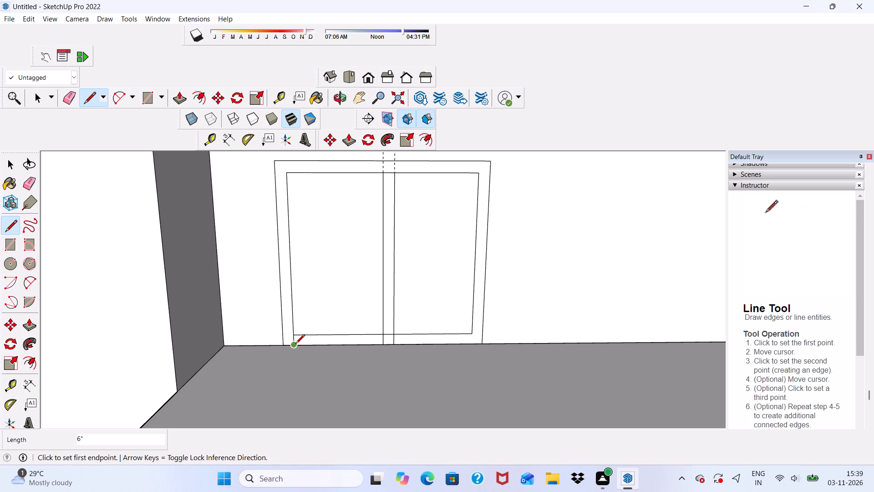
pyautogui.click(472, 334)
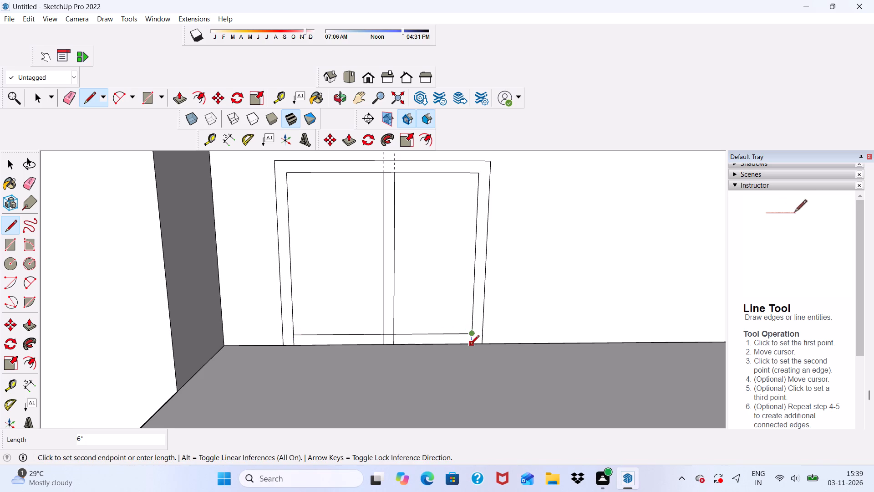
pyautogui.click(470, 345)
# Erase the two vertical guides and the inner frame's short top edge between the divider lines.
pyautogui.click(69, 97)
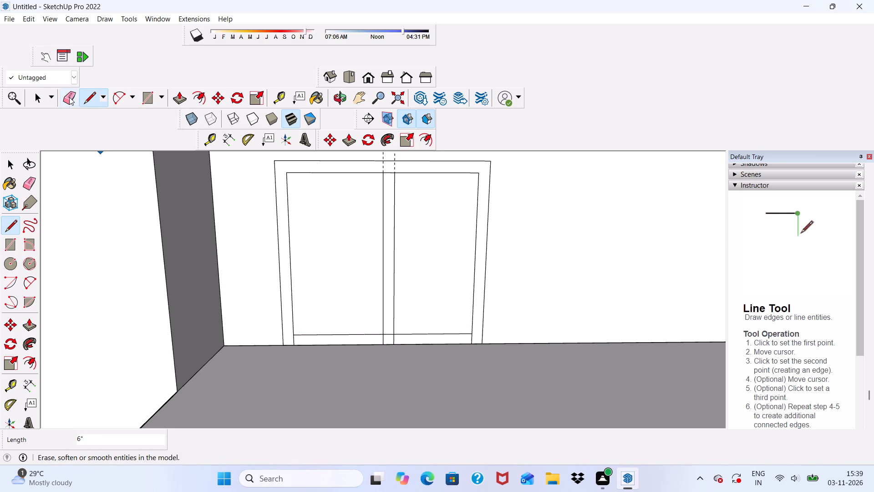
pyautogui.scroll(3, 367, 202)
pyautogui.scroll(3, 385, 159)
pyautogui.moveTo(383, 158); pyautogui.dragTo(429, 160)
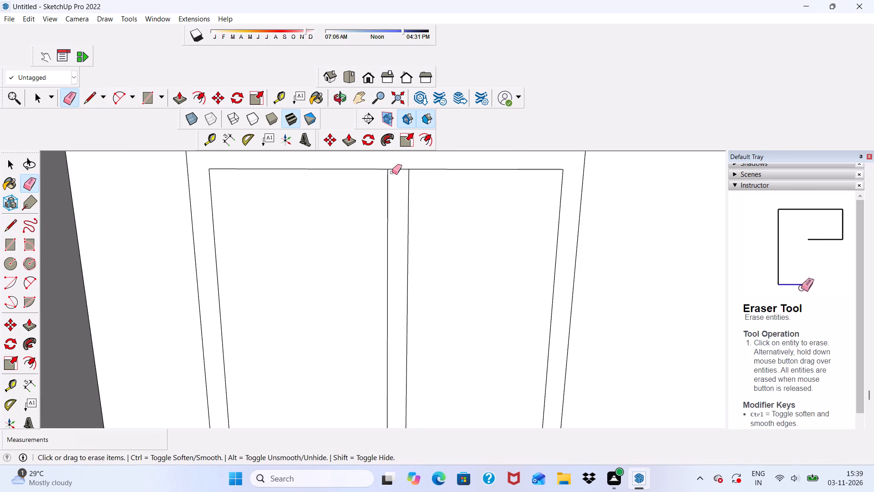
pyautogui.click(394, 170)
# Erase the inner frame's bottom edge, both between the divider lines and below the two panels.
pyautogui.scroll(-10, 392, 175)
pyautogui.scroll(7, 398, 301)
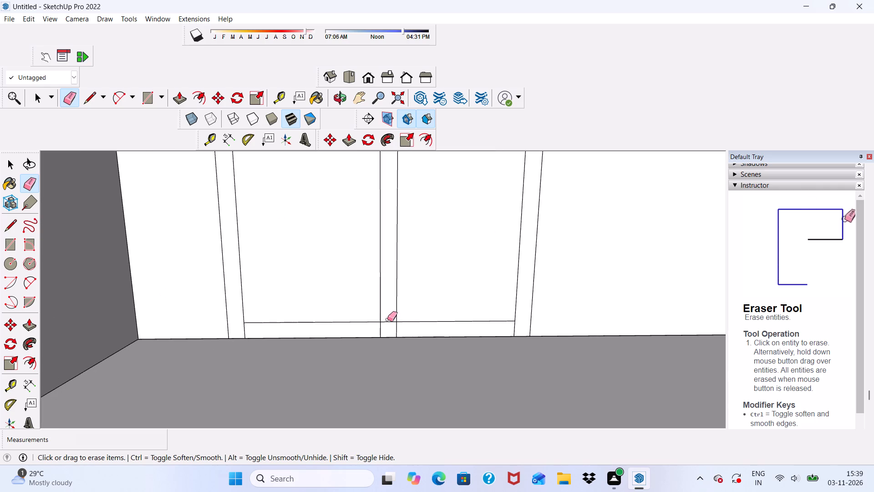
pyautogui.moveTo(387, 319); pyautogui.dragTo(391, 326)
pyautogui.moveTo(402, 321); pyautogui.dragTo(411, 327)
pyautogui.moveTo(328, 311); pyautogui.dragTo(328, 319)
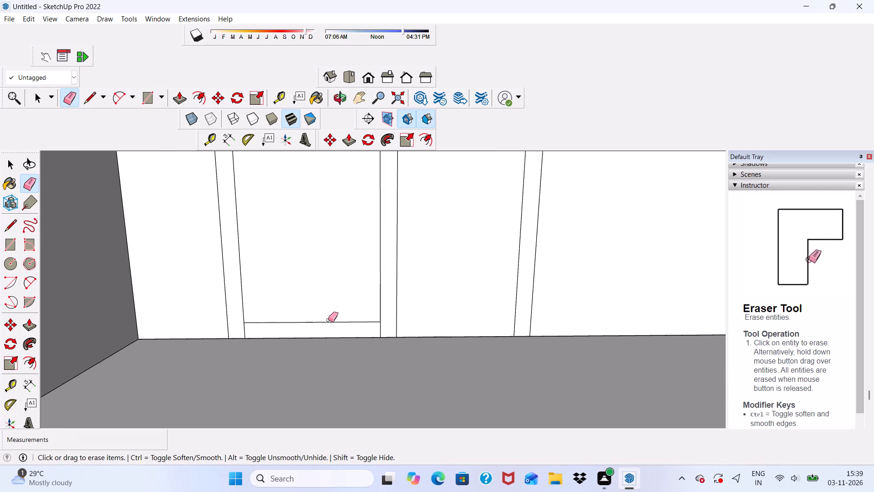
pyautogui.click(325, 319)
pyautogui.scroll(-6, 305, 301)
pyautogui.press('space')
# Push/Pull the two-panel door frame on the right block's top recessed wall outward by 6".
pyautogui.scroll(-5, 326, 312)
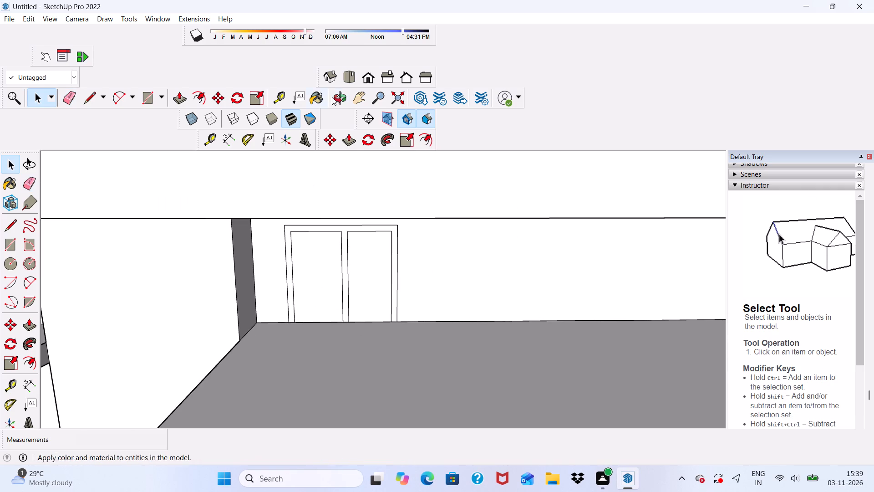
pyautogui.click(341, 133)
pyautogui.click(345, 128)
pyautogui.scroll(6, 353, 241)
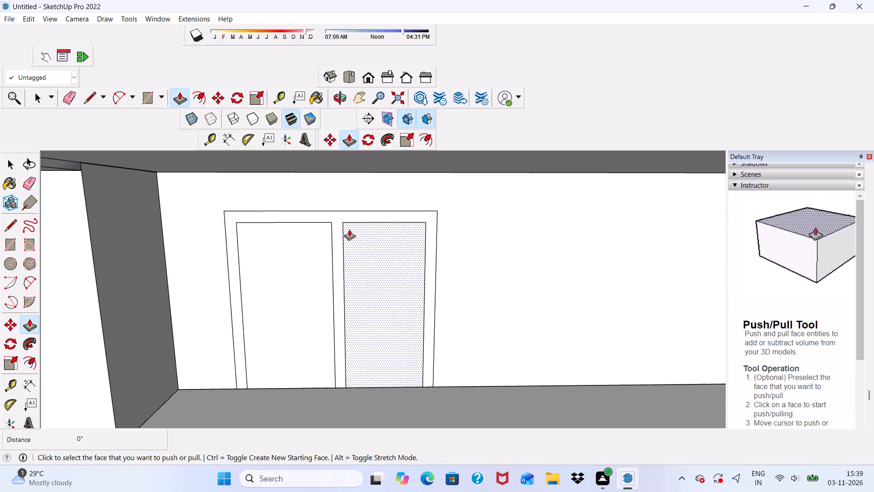
pyautogui.scroll(1, 327, 210)
pyautogui.click(334, 219)
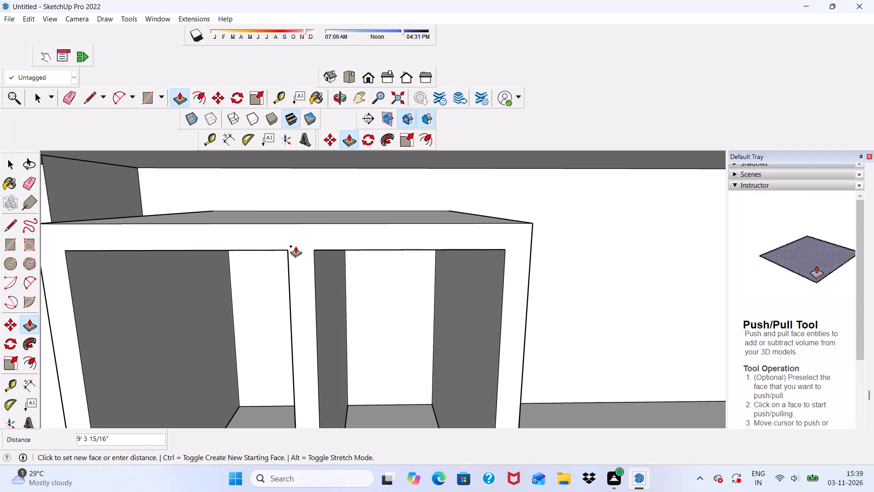
pyautogui.press('6')
pyautogui.hotkey('shift', '"')
pyautogui.press('Return')
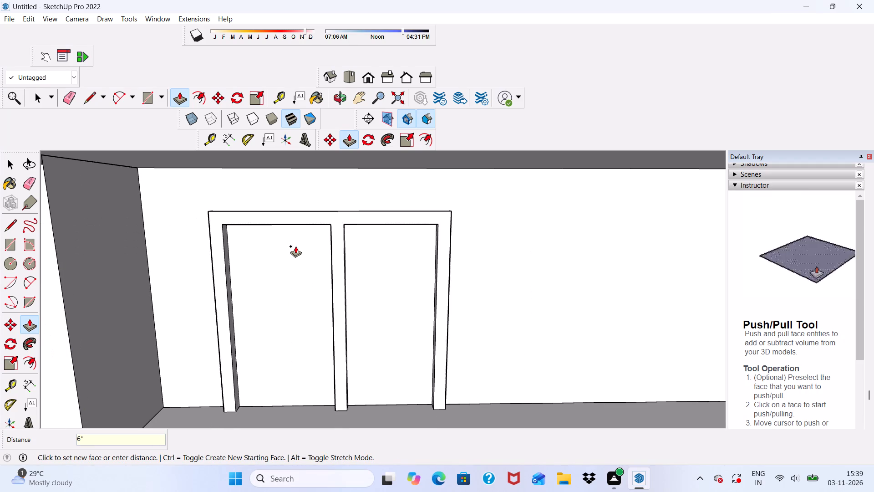
pyautogui.press('space')
# Draw a small upright window rectangle on the top recessed wall beside the framed door opening, its top near the door frame's top.
pyautogui.scroll(-18, 357, 204)
pyautogui.click(148, 91)
pyautogui.scroll(6, 448, 249)
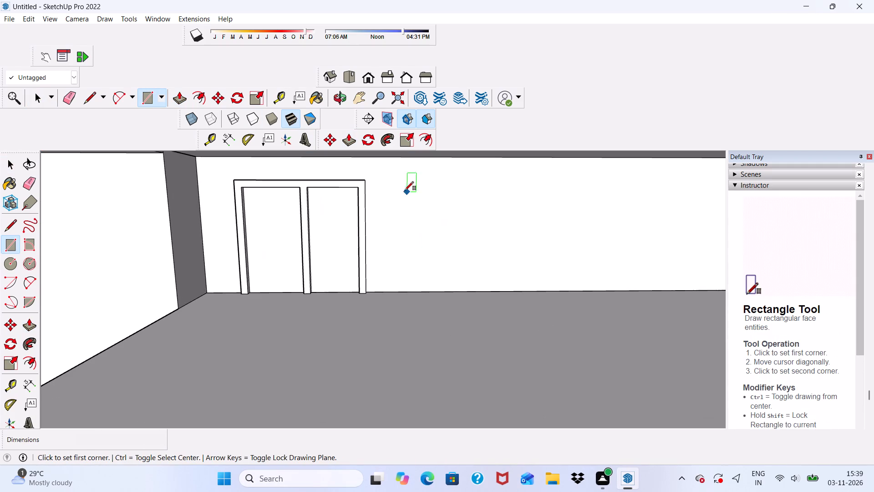
pyautogui.click(402, 179)
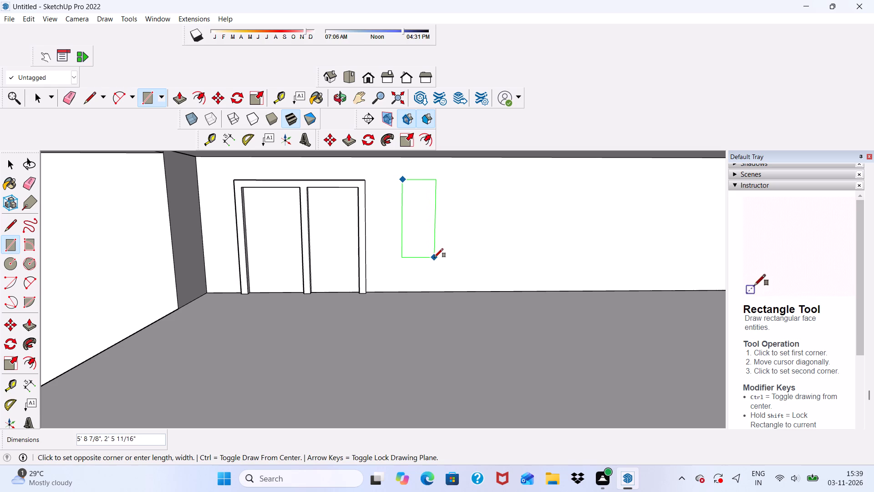
pyautogui.click(440, 255)
pyautogui.press('space')
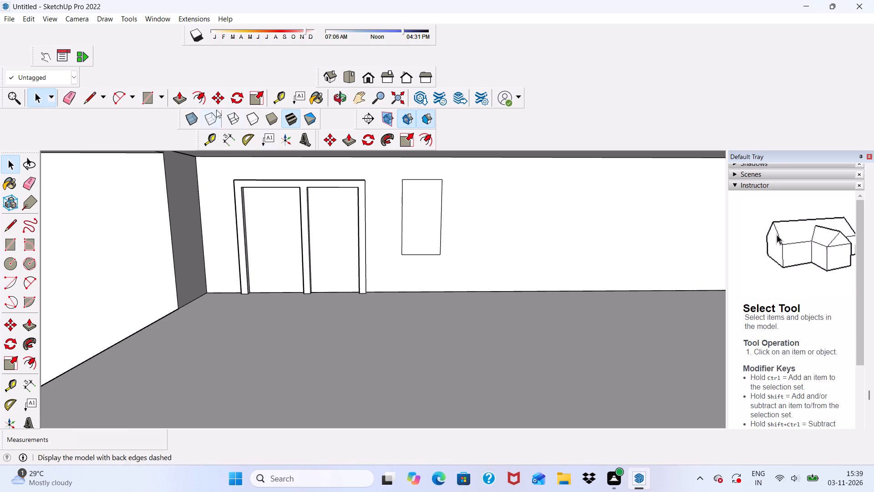
# Offset the small window rectangle's outline outward by 3" to form its frame.
pyautogui.click(202, 97)
pyautogui.scroll(2, 420, 218)
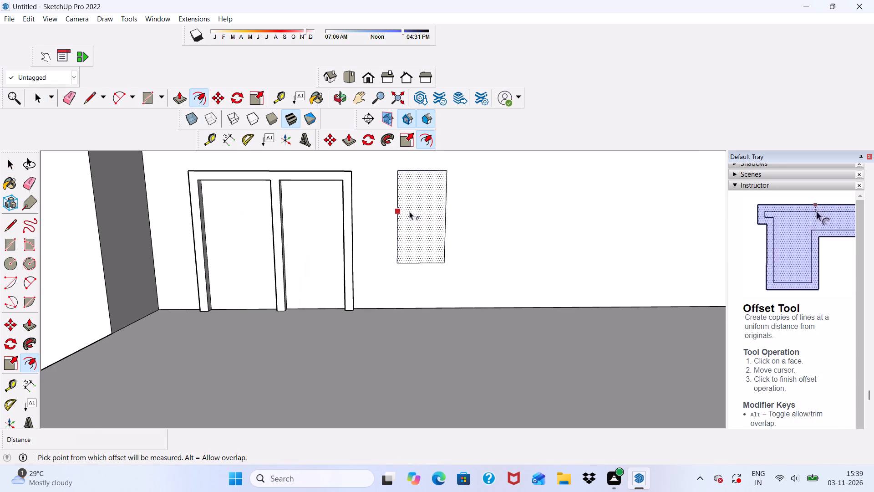
pyautogui.click(409, 211)
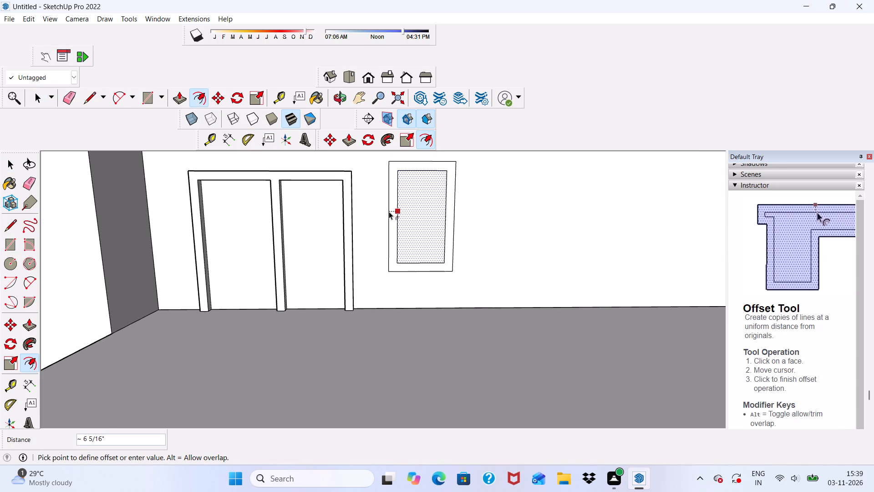
pyautogui.press('3')
pyautogui.hotkey('shift', '"')
pyautogui.press('Return')
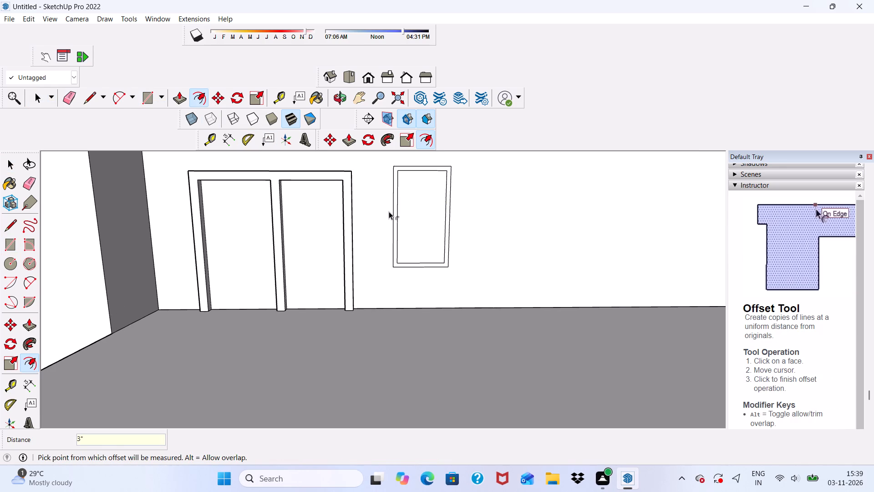
pyautogui.scroll(1, 388, 211)
pyautogui.scroll(-20, 397, 198)
pyautogui.press('space')
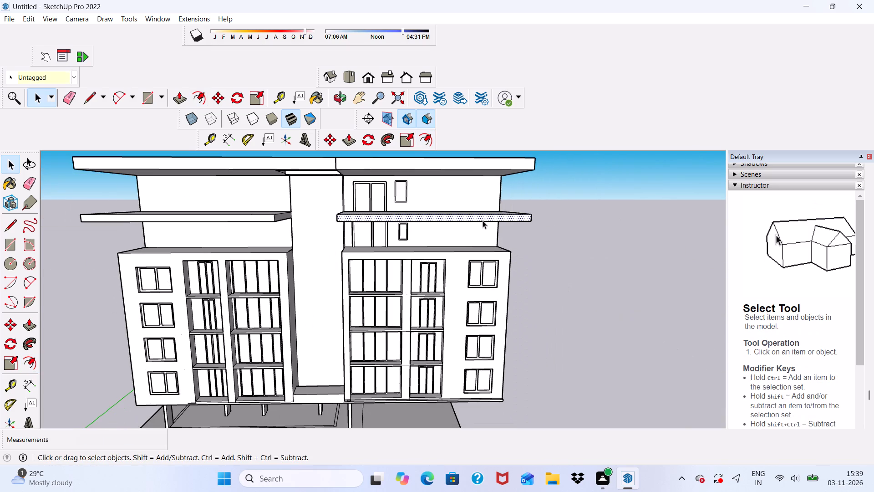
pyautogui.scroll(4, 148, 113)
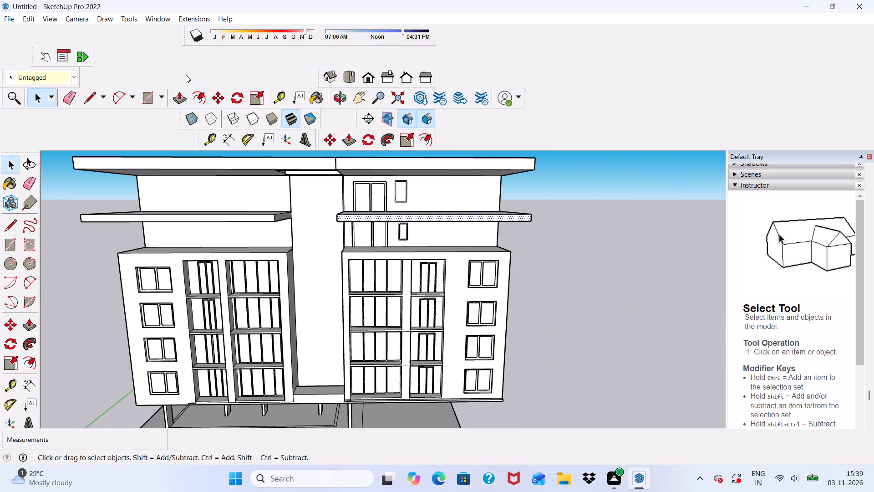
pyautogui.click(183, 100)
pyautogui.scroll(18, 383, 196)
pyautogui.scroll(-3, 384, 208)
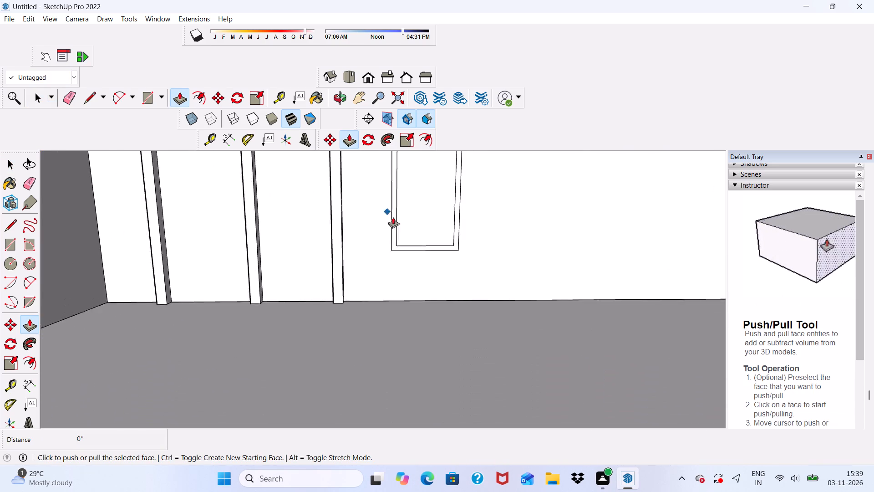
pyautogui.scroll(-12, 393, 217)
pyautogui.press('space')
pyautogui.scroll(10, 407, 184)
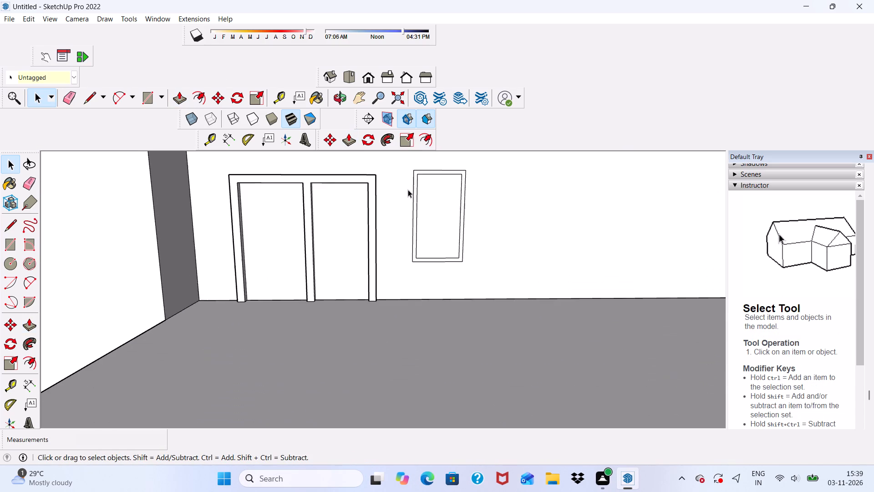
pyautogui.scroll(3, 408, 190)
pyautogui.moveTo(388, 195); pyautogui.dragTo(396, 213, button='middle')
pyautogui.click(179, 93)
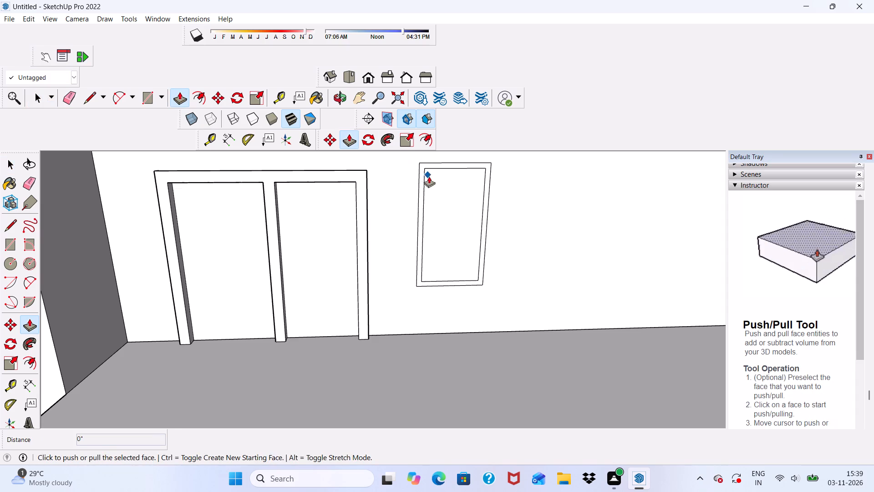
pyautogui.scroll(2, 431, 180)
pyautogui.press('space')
# Push/Pull the small window's frame face outward from the wall by 3".
pyautogui.click(419, 191)
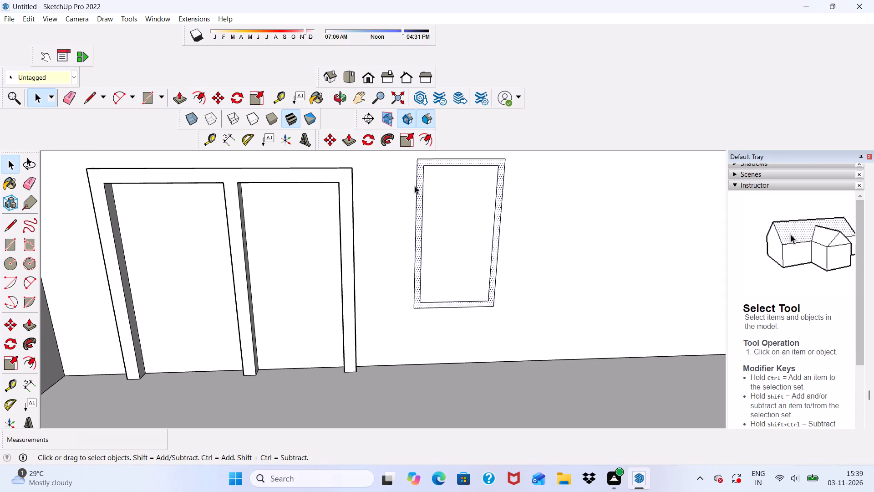
pyautogui.click(181, 94)
pyautogui.scroll(4, 427, 194)
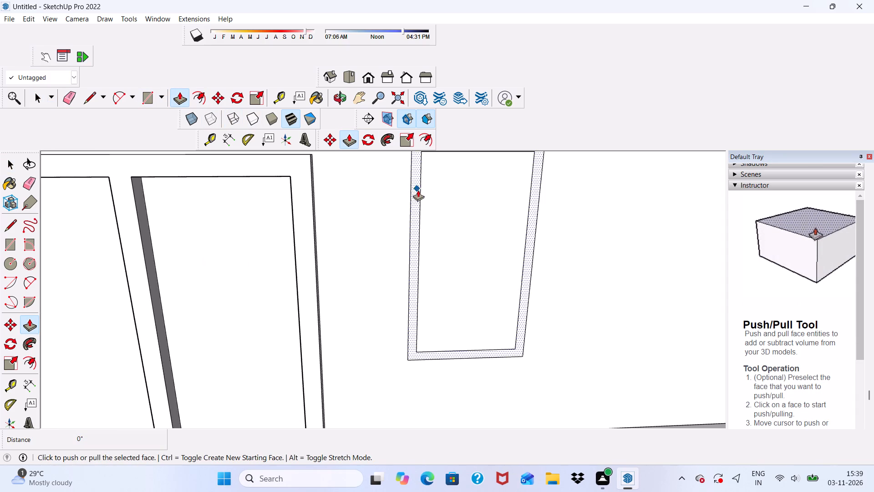
pyautogui.click(418, 196)
pyautogui.scroll(-5, 418, 200)
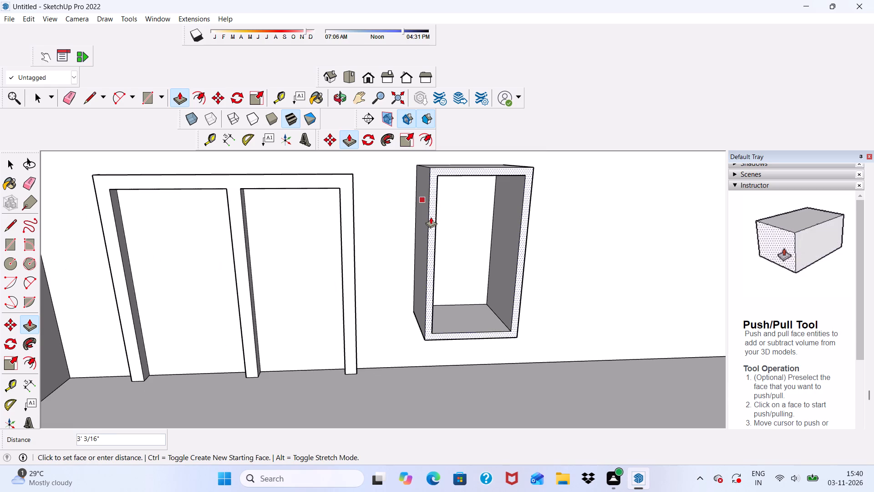
pyautogui.press('3')
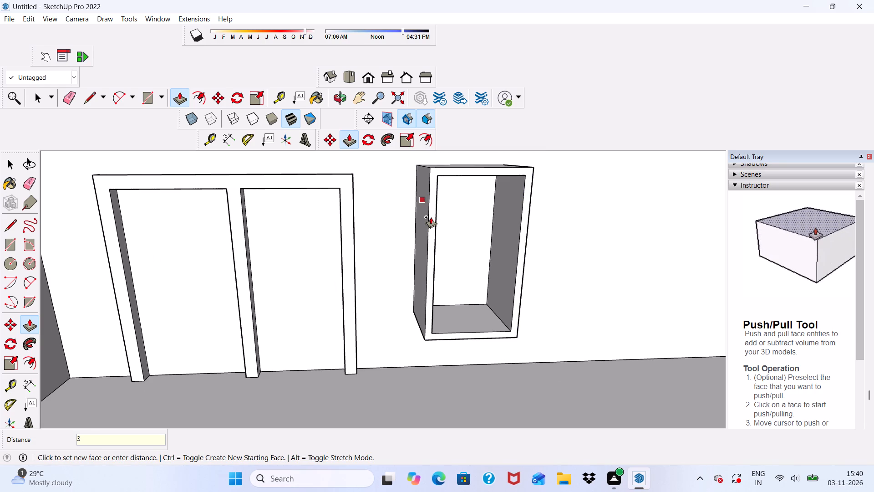
pyautogui.hotkey('shift', '"')
pyautogui.press('Return')
pyautogui.press('space')
# Examine the facade in front view and from oblique angles, including the right block's recessed upper storeys.
pyautogui.scroll(-4, 443, 261)
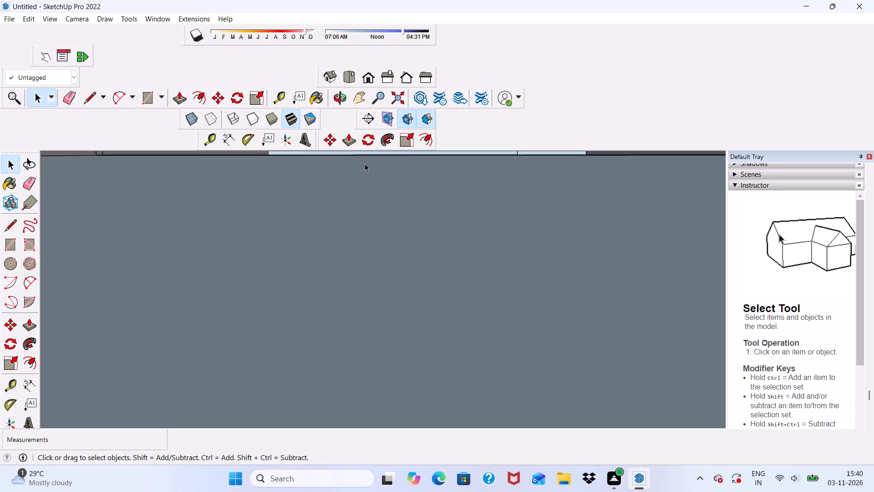
pyautogui.scroll(-3, 362, 166)
pyautogui.click(365, 78)
pyautogui.scroll(-9, 379, 152)
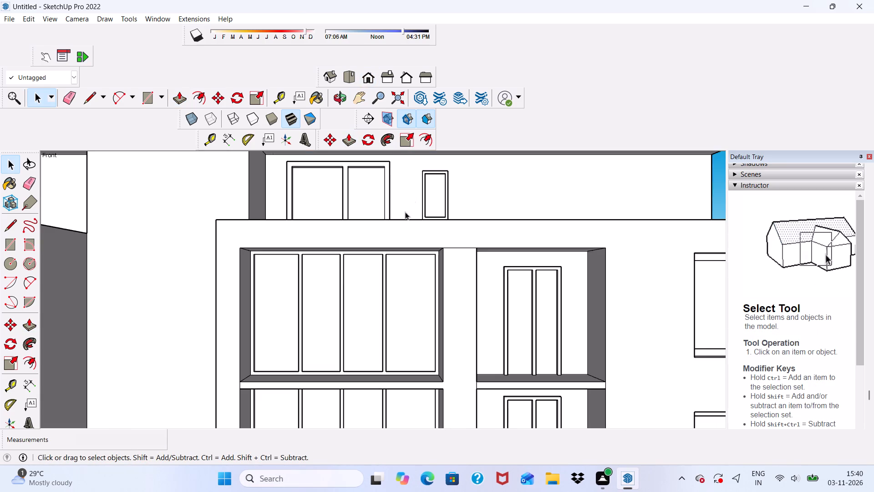
pyautogui.scroll(-8, 405, 212)
pyautogui.moveTo(422, 272); pyautogui.dragTo(371, 330, button='middle')
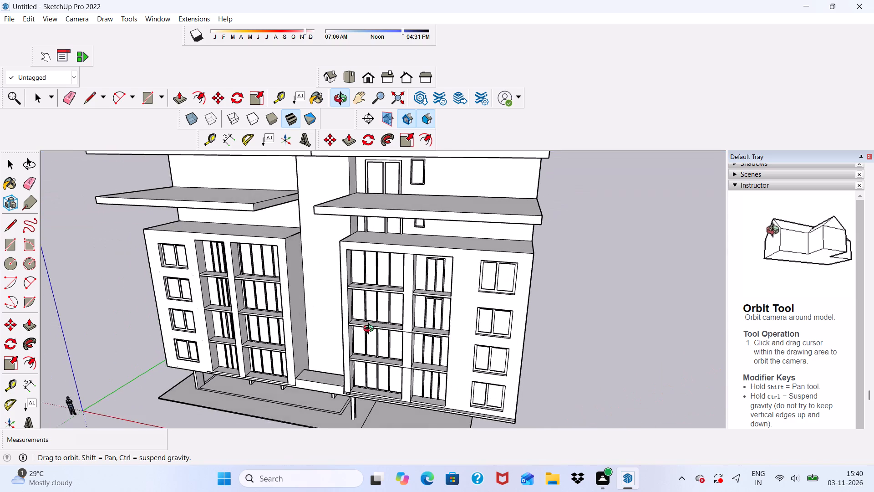
pyautogui.moveTo(371, 330); pyautogui.dragTo(451, 308, button='middle')
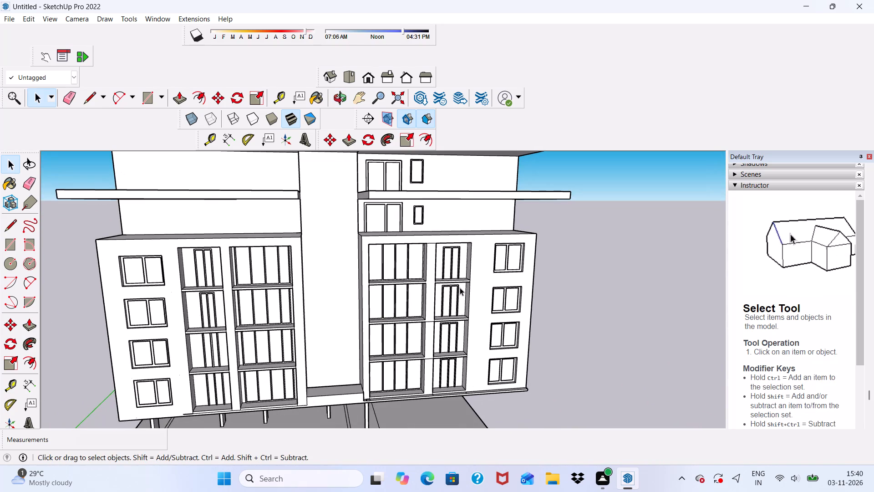
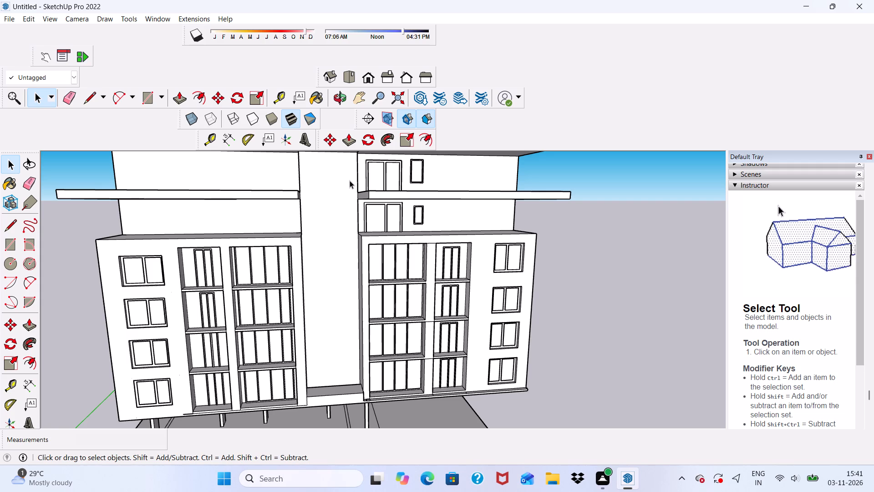
# Draw a square opening about 8' 8" per side on the left block's top recessed wall, standing on the projecting slab.
pyautogui.scroll(-1, 189, 255)
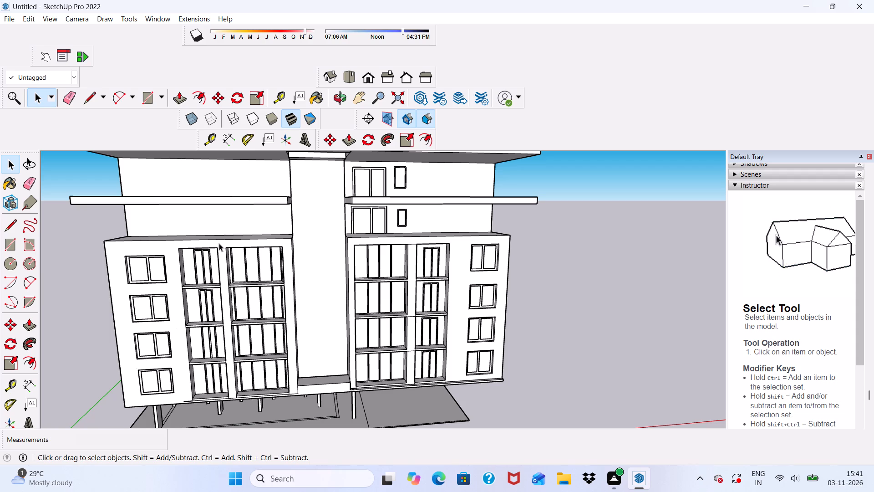
pyautogui.scroll(1, 85, 239)
pyautogui.scroll(-1, 122, 141)
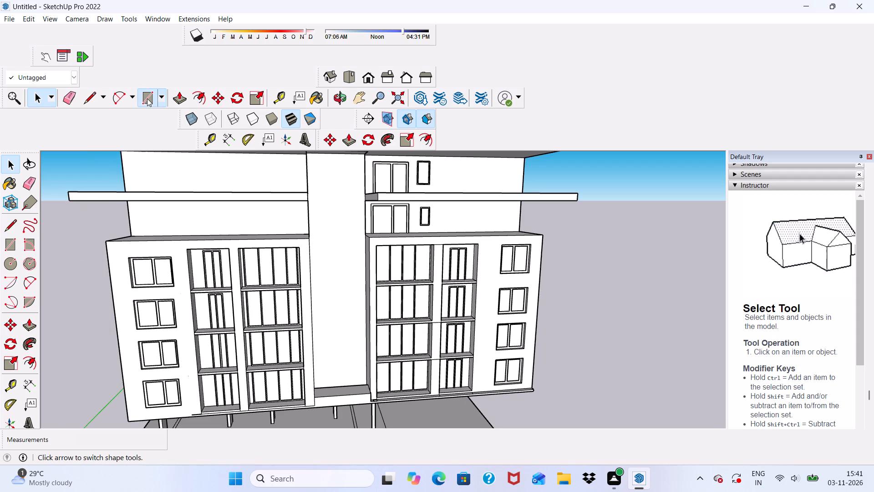
pyautogui.click(147, 98)
pyautogui.scroll(-4, 153, 143)
pyautogui.moveTo(180, 200); pyautogui.dragTo(192, 221, button='middle')
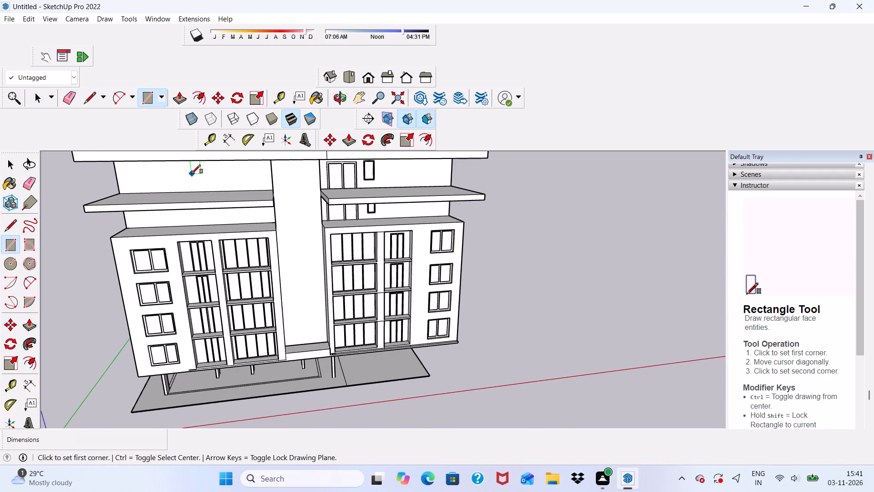
pyautogui.scroll(8, 192, 174)
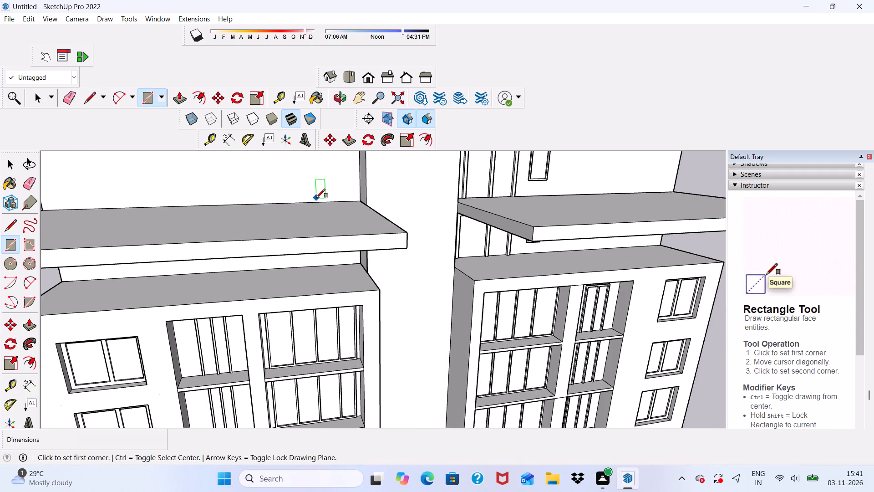
pyautogui.click(314, 202)
pyautogui.scroll(-10, 253, 173)
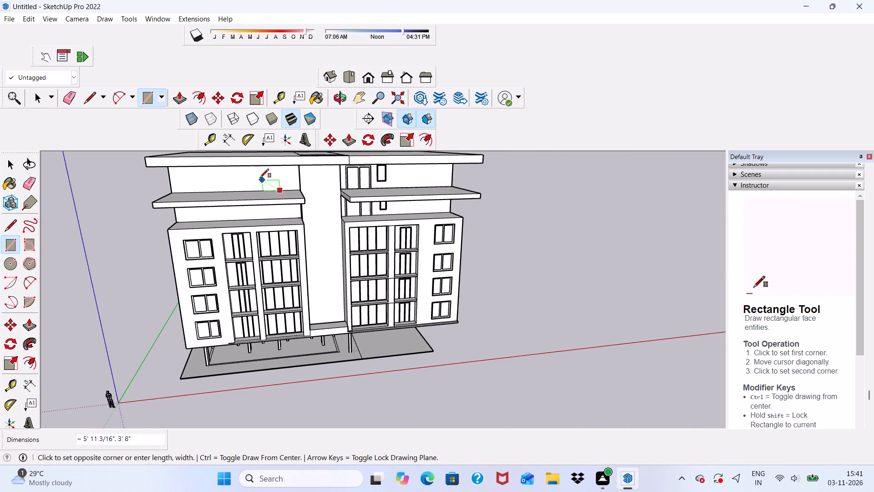
pyautogui.scroll(6, 244, 172)
pyautogui.moveTo(244, 173); pyautogui.dragTo(221, 138, button='middle')
pyautogui.scroll(2, 251, 191)
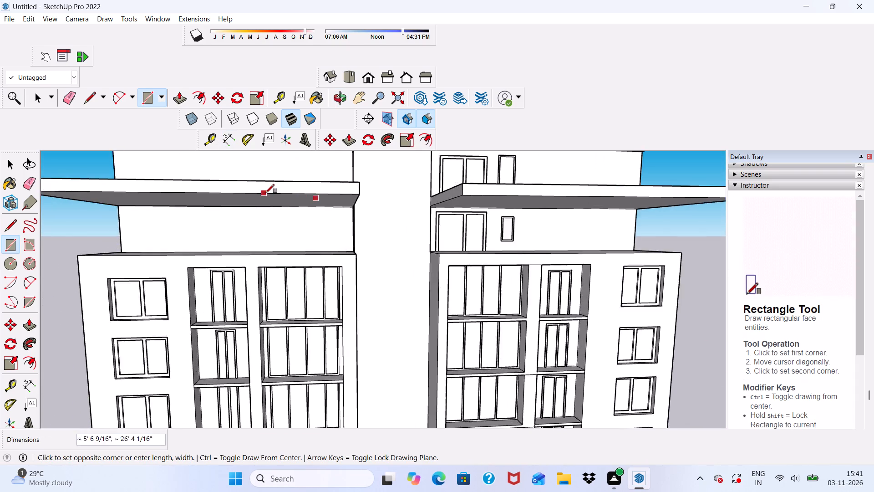
pyautogui.scroll(-7, 305, 241)
pyautogui.scroll(11, 298, 183)
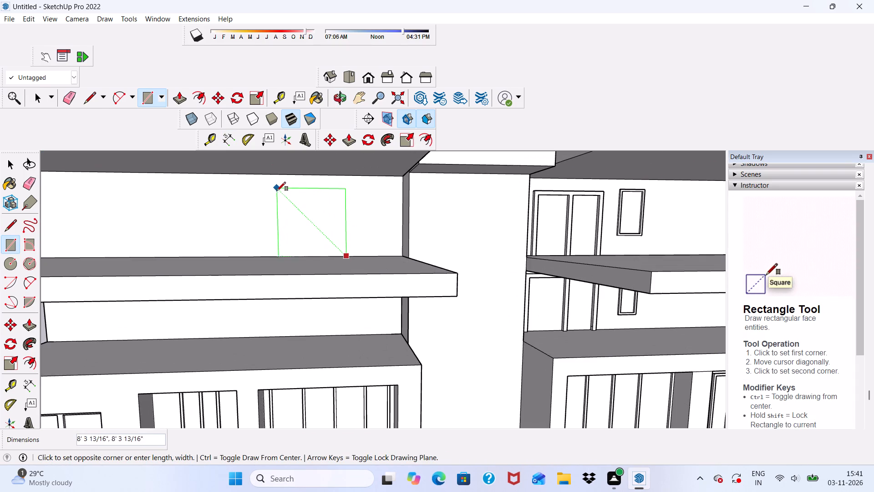
pyautogui.click(274, 186)
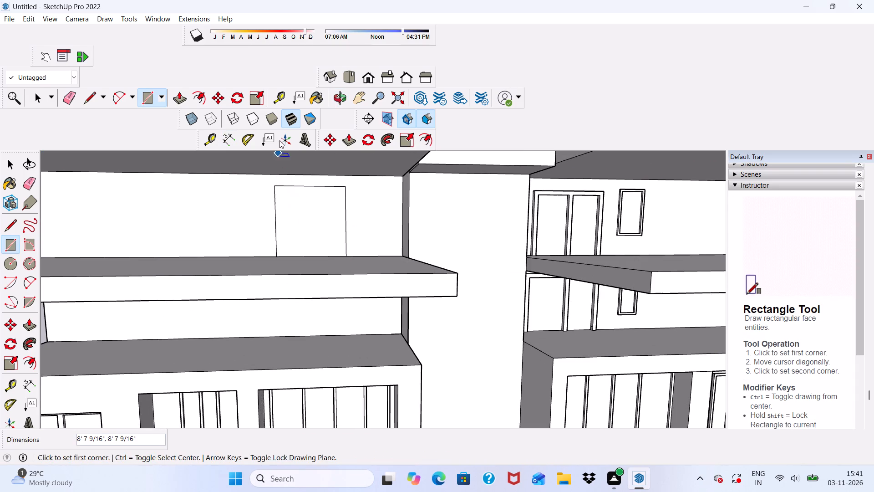
# Offset the square opening's outline inward by 6" to form its frame.
pyautogui.click(203, 95)
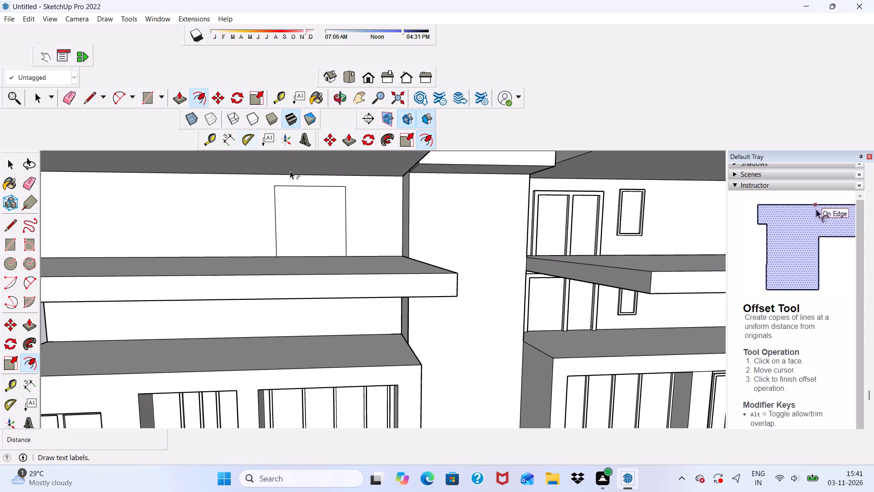
pyautogui.scroll(3, 293, 230)
pyautogui.click(280, 225)
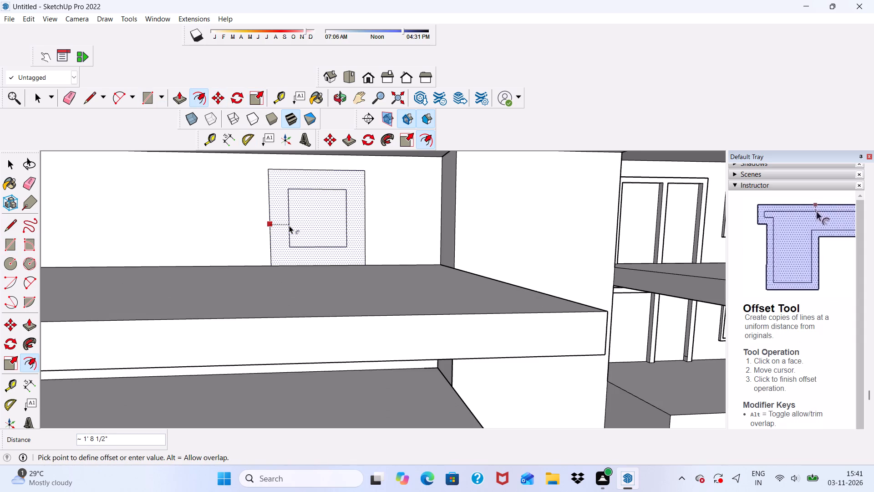
pyautogui.write('6"')
pyautogui.press('Return')
pyautogui.press('space')
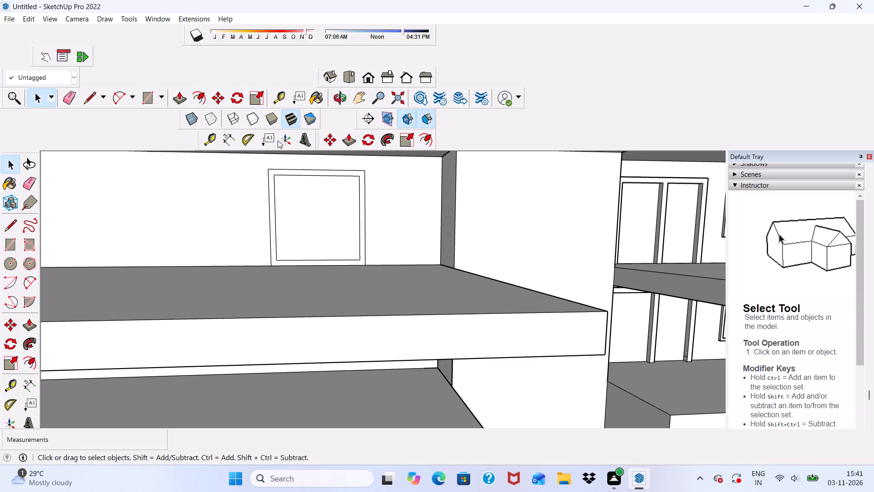
# Place a vertical guide near the middle of the framed opening, measured from the frame's inner side edge.
pyautogui.click(284, 95)
pyautogui.scroll(2, 260, 218)
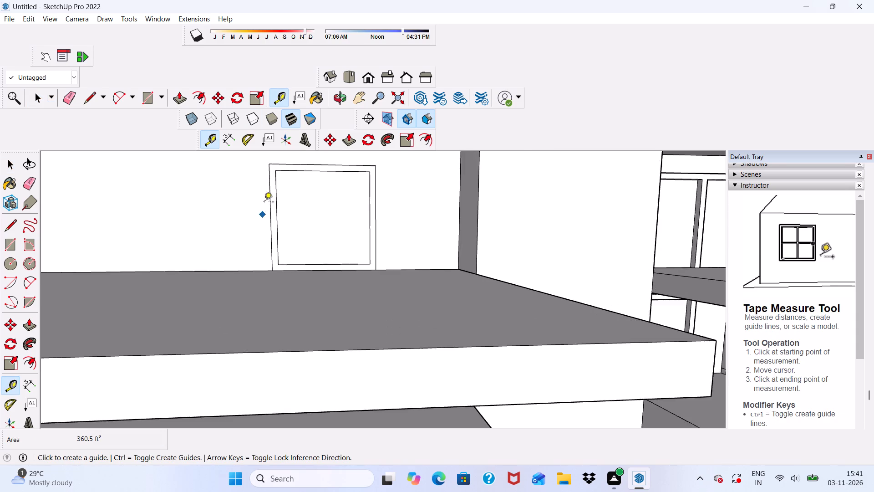
pyautogui.scroll(1, 265, 197)
pyautogui.click(280, 193)
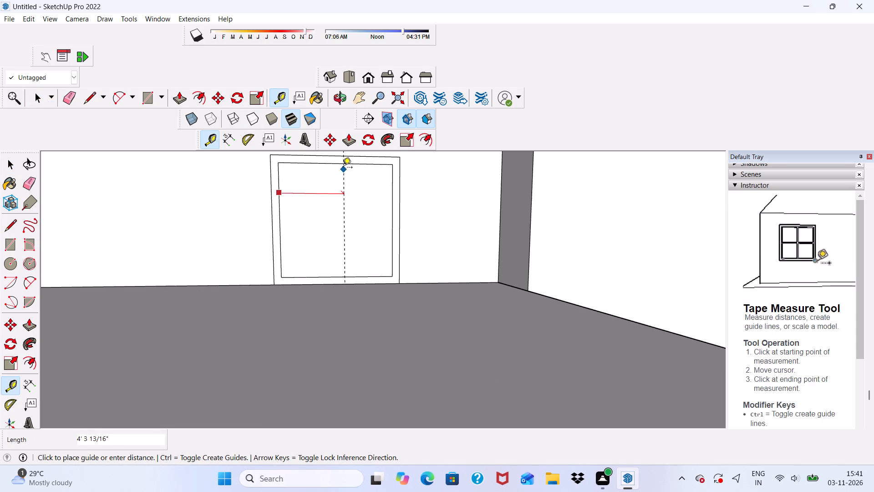
pyautogui.click(335, 166)
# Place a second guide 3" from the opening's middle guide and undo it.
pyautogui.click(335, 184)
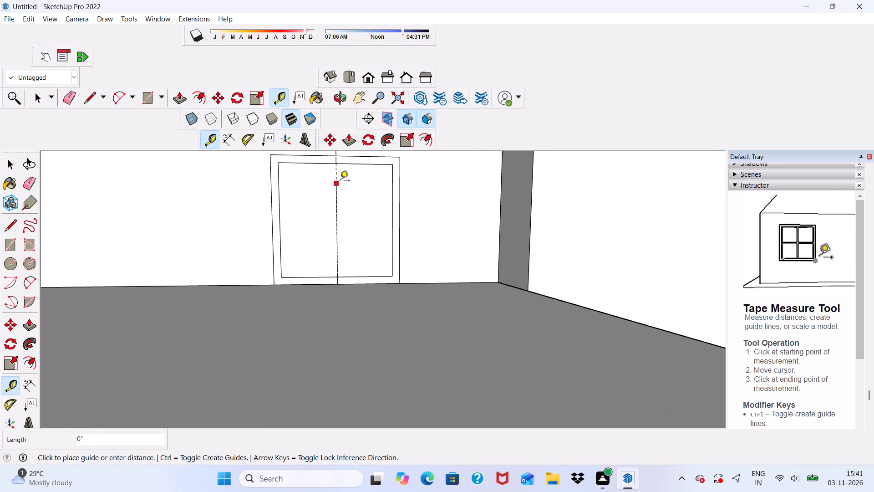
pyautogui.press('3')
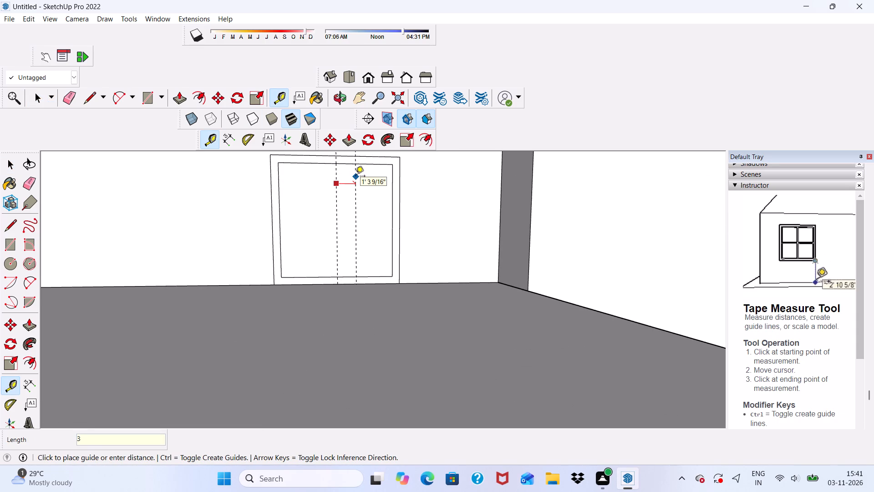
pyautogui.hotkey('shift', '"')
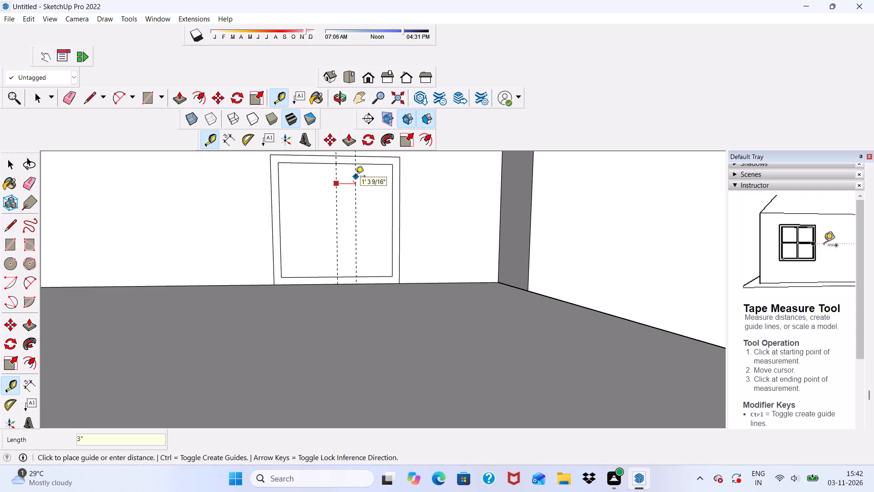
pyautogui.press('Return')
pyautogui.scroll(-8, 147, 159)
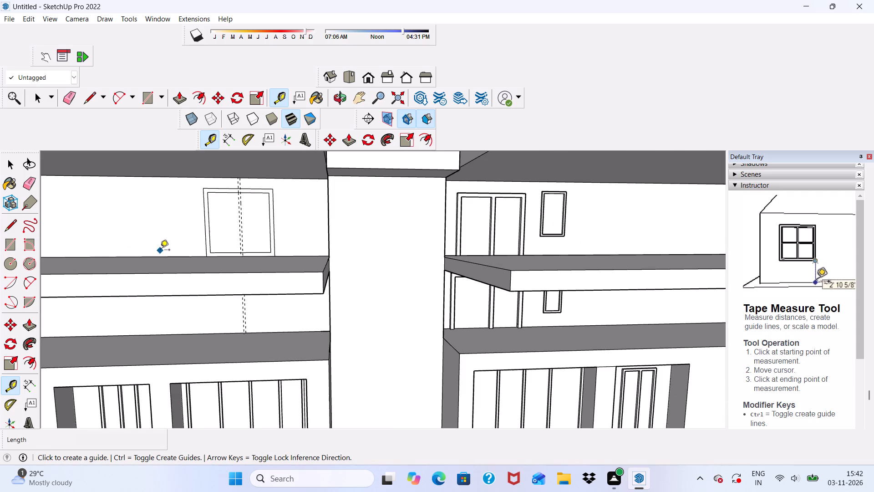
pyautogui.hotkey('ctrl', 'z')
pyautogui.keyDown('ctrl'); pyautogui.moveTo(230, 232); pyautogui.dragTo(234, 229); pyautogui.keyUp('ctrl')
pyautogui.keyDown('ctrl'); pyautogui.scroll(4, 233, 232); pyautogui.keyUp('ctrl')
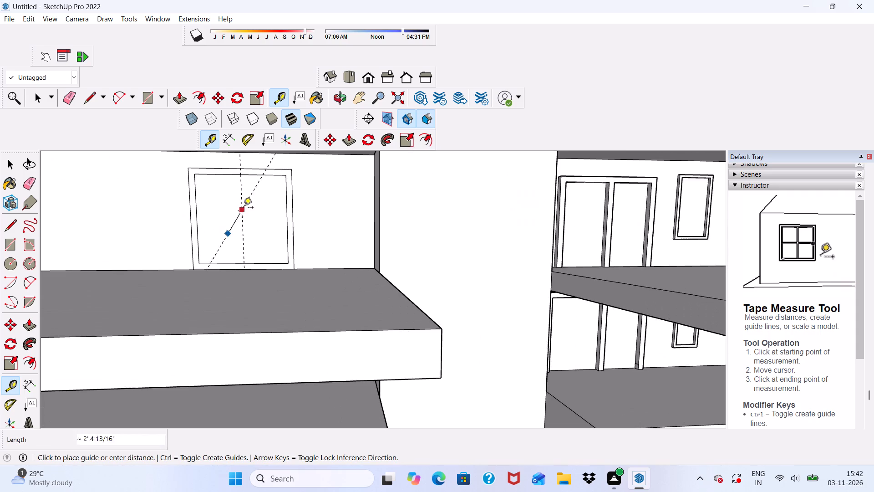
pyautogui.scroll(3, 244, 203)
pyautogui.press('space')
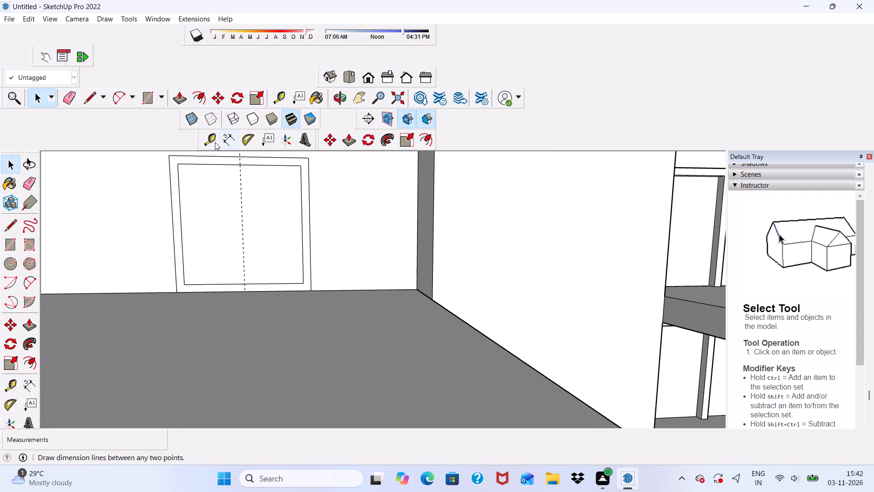
# Place a second vertical guide 6" from the opening's middle guide.
pyautogui.click(208, 135)
pyautogui.click(243, 191)
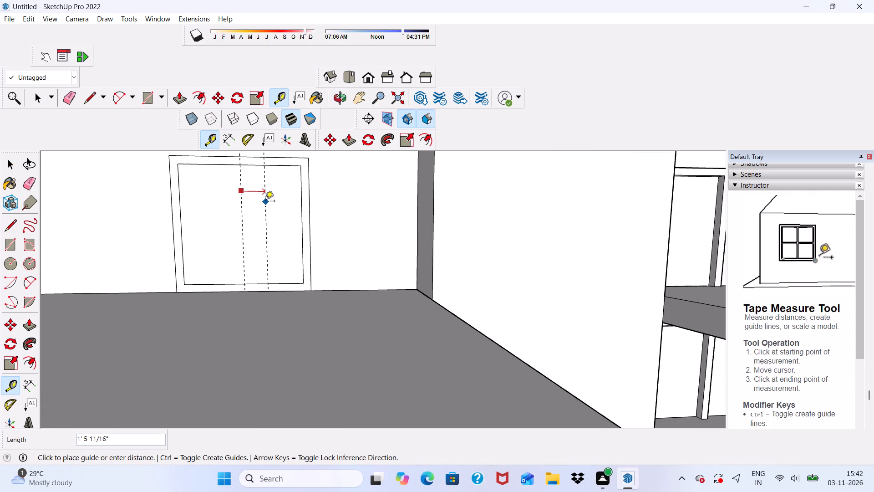
pyautogui.press('6')
pyautogui.hotkey('shift', '"')
pyautogui.press('Return')
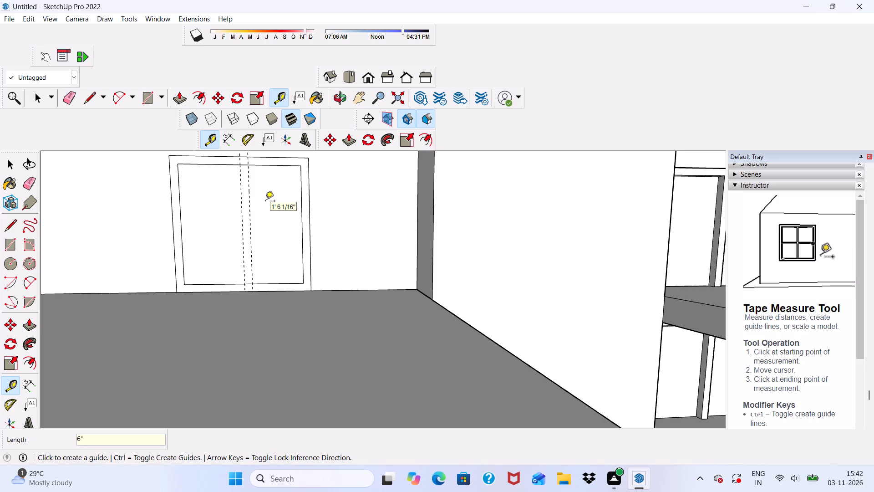
# Draw two short vertical lines extending the frame's inner side edges down to the slab at both bottom corners.
pyautogui.scroll(1, 7, 113)
pyautogui.click(88, 97)
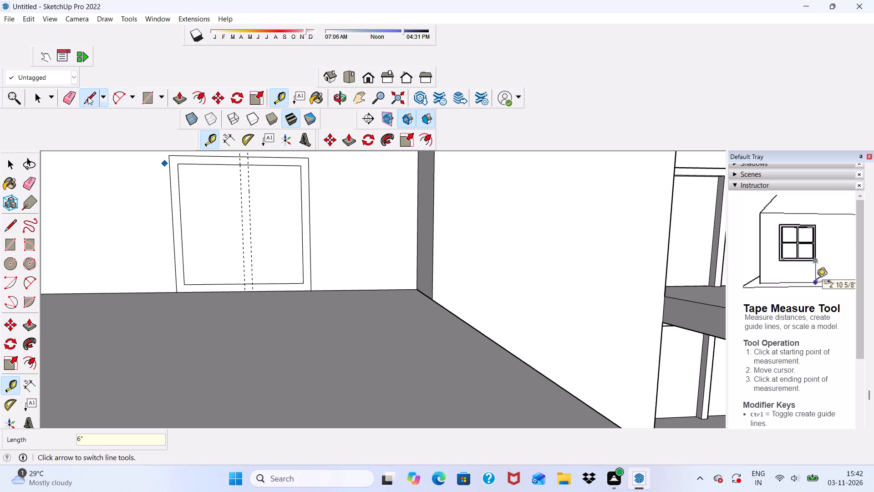
pyautogui.scroll(5, 192, 289)
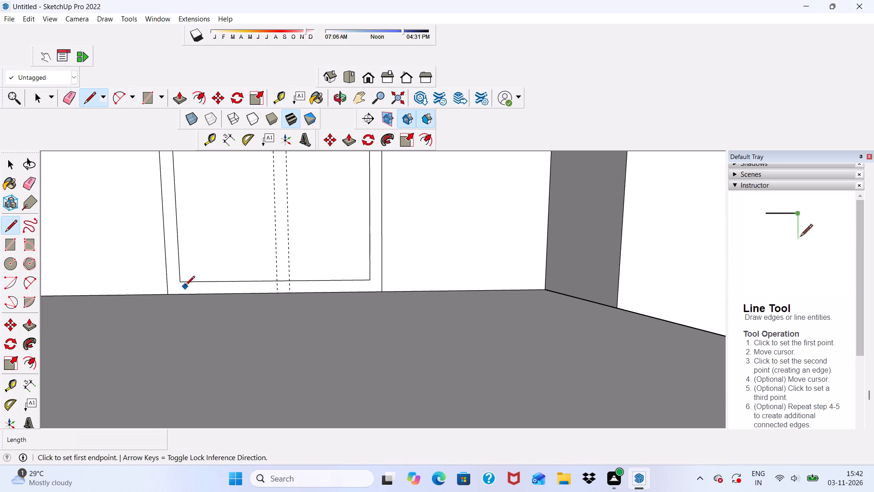
pyautogui.click(185, 284)
pyautogui.click(178, 295)
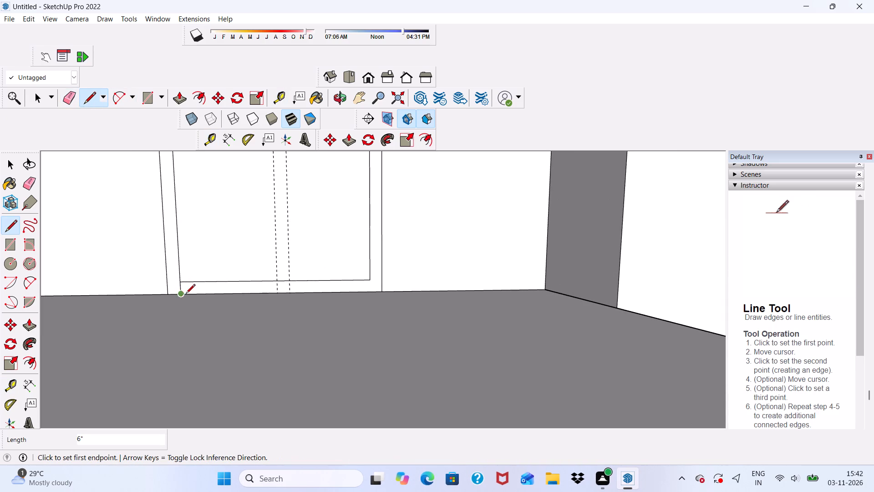
pyautogui.click(369, 278)
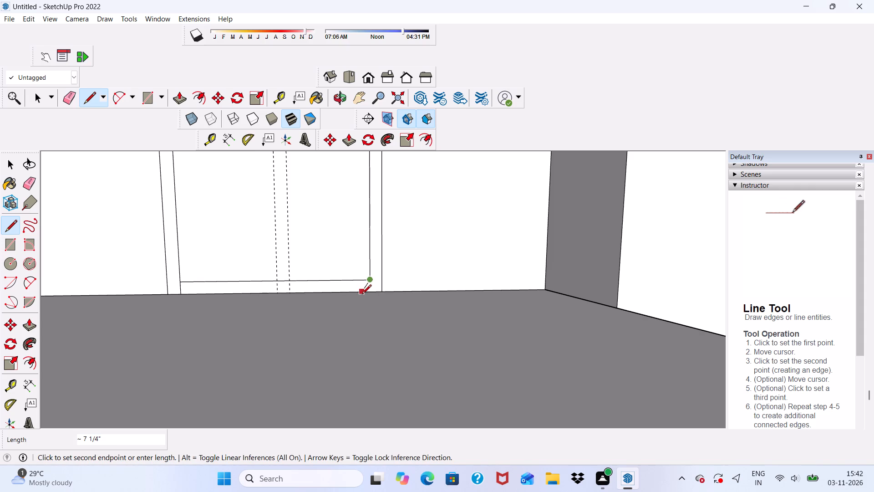
pyautogui.click(368, 293)
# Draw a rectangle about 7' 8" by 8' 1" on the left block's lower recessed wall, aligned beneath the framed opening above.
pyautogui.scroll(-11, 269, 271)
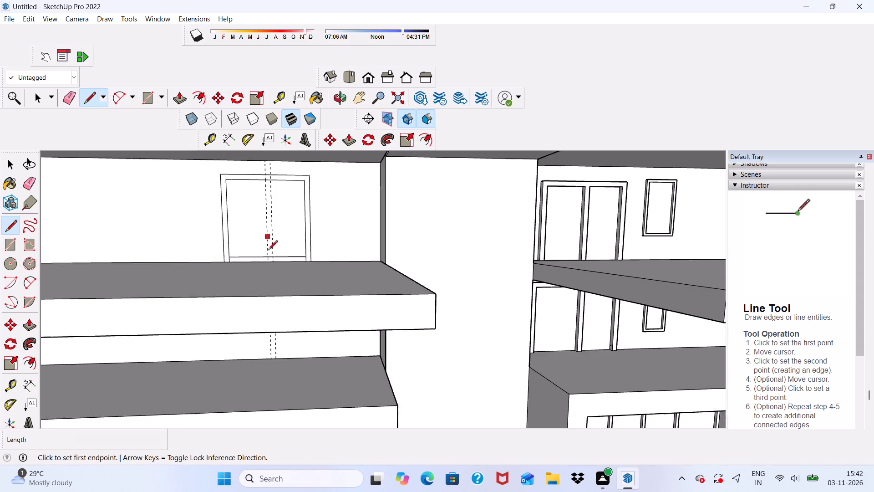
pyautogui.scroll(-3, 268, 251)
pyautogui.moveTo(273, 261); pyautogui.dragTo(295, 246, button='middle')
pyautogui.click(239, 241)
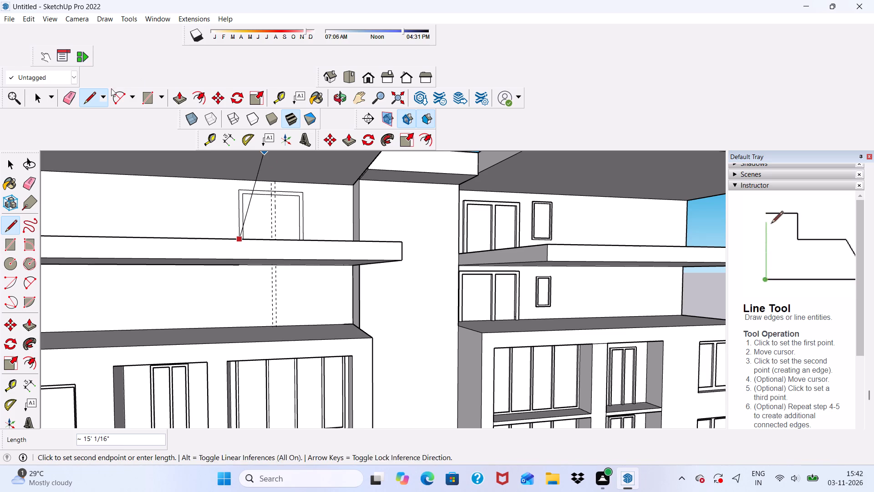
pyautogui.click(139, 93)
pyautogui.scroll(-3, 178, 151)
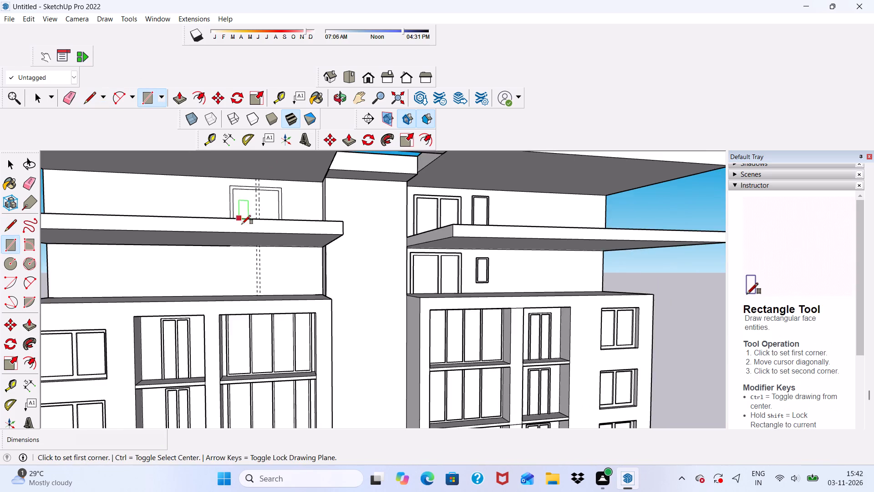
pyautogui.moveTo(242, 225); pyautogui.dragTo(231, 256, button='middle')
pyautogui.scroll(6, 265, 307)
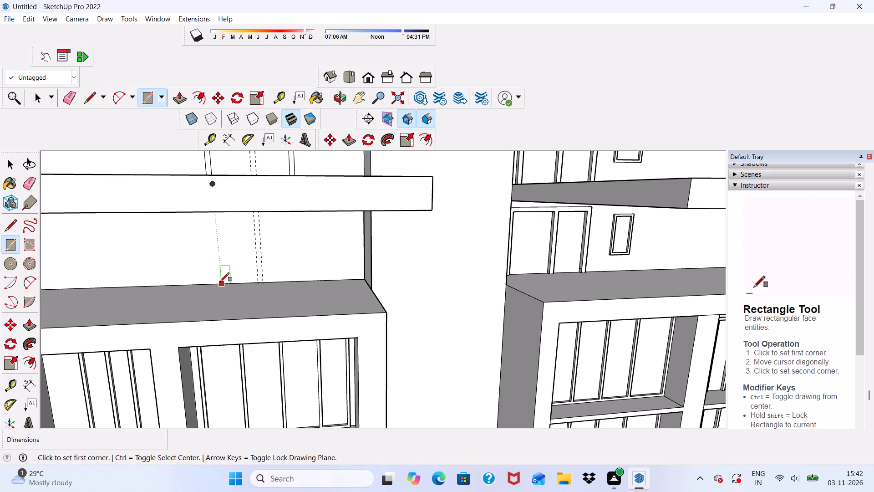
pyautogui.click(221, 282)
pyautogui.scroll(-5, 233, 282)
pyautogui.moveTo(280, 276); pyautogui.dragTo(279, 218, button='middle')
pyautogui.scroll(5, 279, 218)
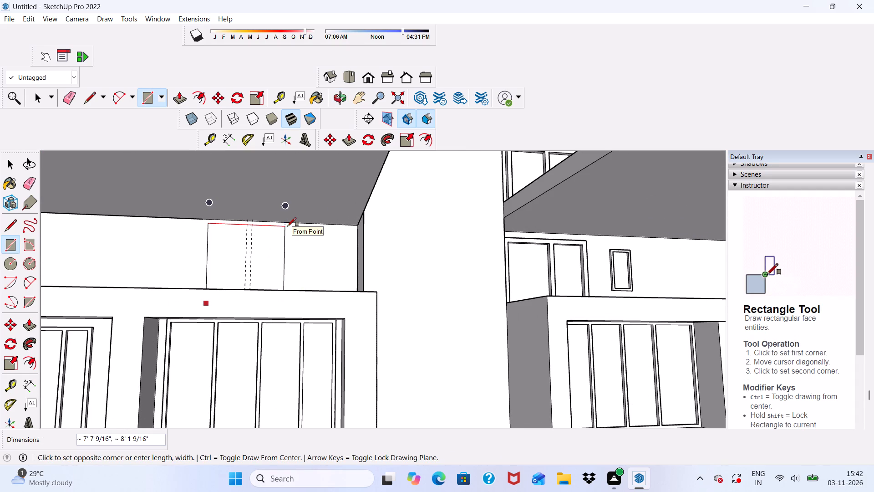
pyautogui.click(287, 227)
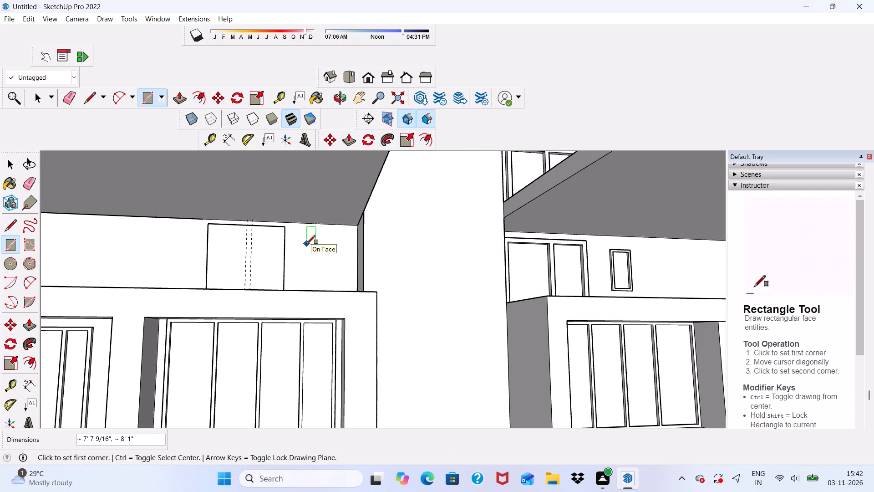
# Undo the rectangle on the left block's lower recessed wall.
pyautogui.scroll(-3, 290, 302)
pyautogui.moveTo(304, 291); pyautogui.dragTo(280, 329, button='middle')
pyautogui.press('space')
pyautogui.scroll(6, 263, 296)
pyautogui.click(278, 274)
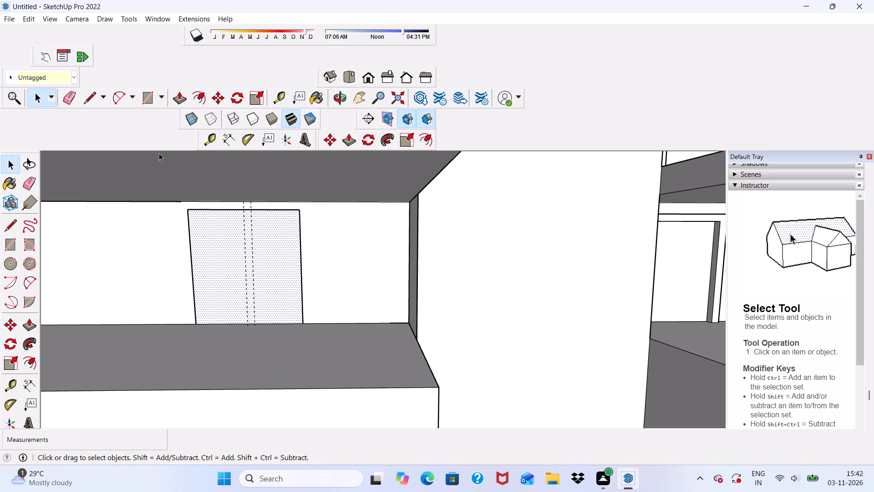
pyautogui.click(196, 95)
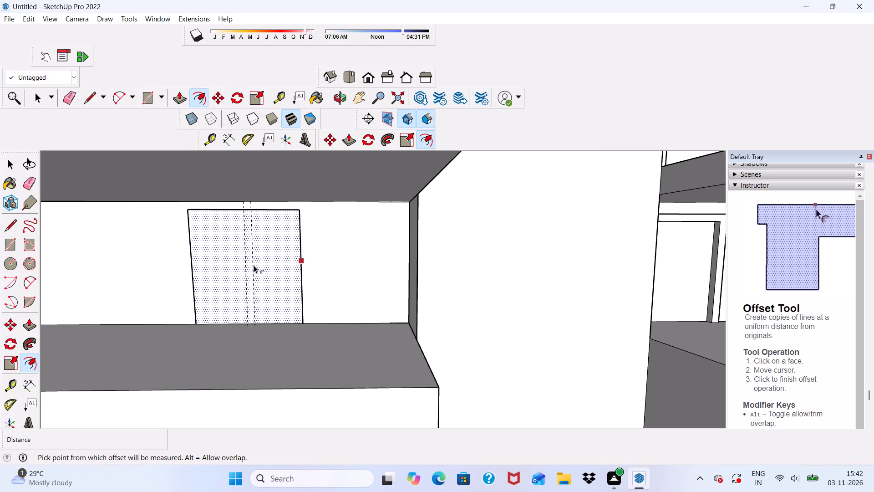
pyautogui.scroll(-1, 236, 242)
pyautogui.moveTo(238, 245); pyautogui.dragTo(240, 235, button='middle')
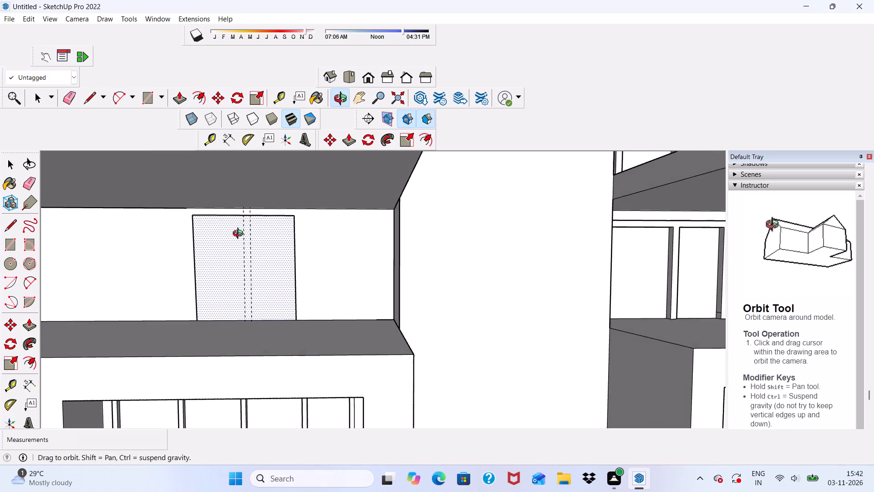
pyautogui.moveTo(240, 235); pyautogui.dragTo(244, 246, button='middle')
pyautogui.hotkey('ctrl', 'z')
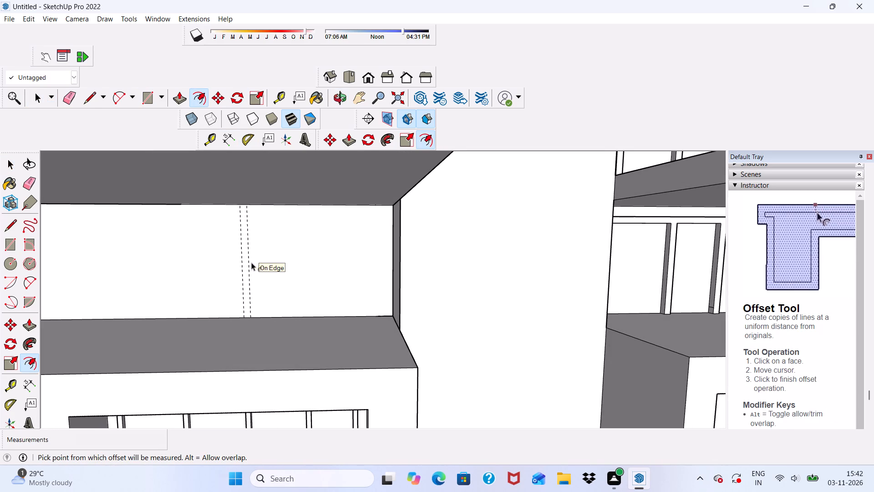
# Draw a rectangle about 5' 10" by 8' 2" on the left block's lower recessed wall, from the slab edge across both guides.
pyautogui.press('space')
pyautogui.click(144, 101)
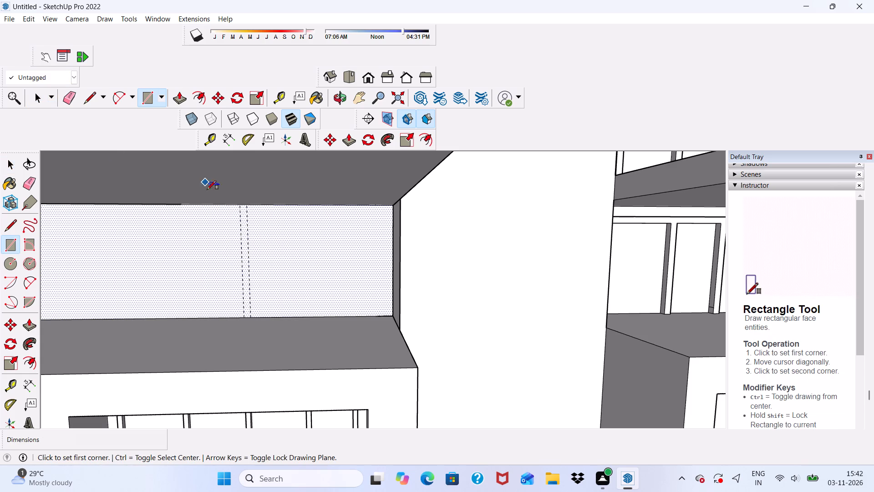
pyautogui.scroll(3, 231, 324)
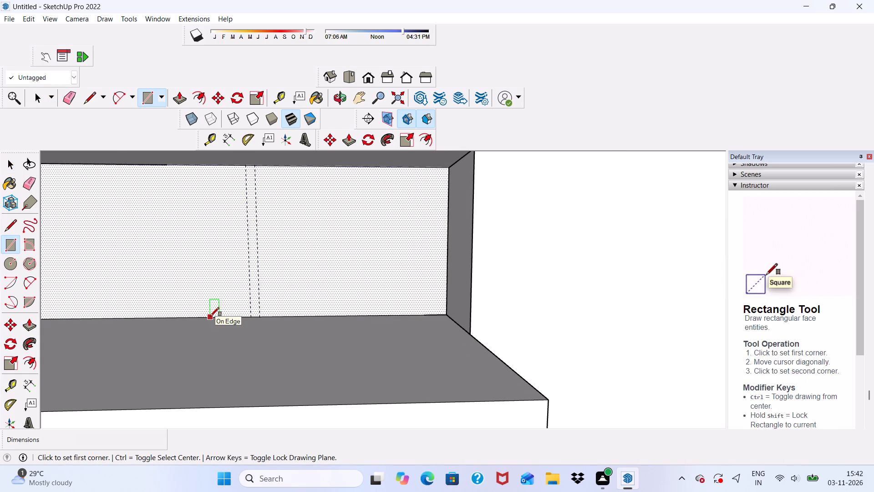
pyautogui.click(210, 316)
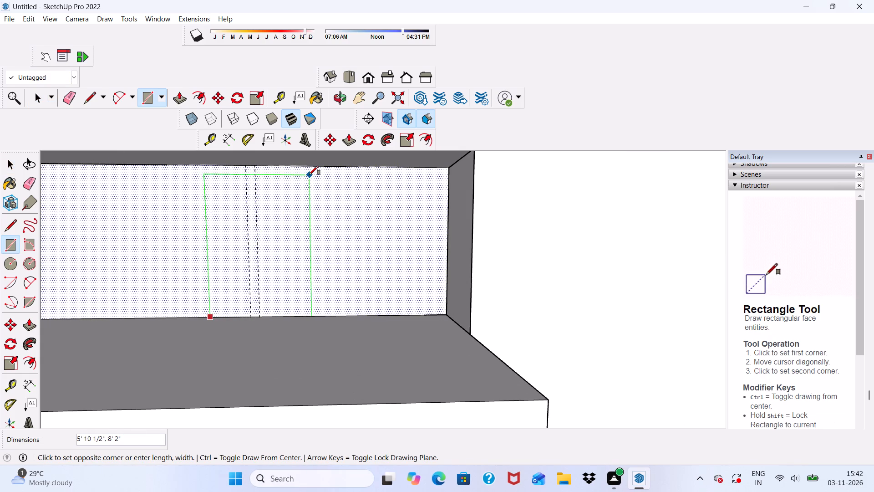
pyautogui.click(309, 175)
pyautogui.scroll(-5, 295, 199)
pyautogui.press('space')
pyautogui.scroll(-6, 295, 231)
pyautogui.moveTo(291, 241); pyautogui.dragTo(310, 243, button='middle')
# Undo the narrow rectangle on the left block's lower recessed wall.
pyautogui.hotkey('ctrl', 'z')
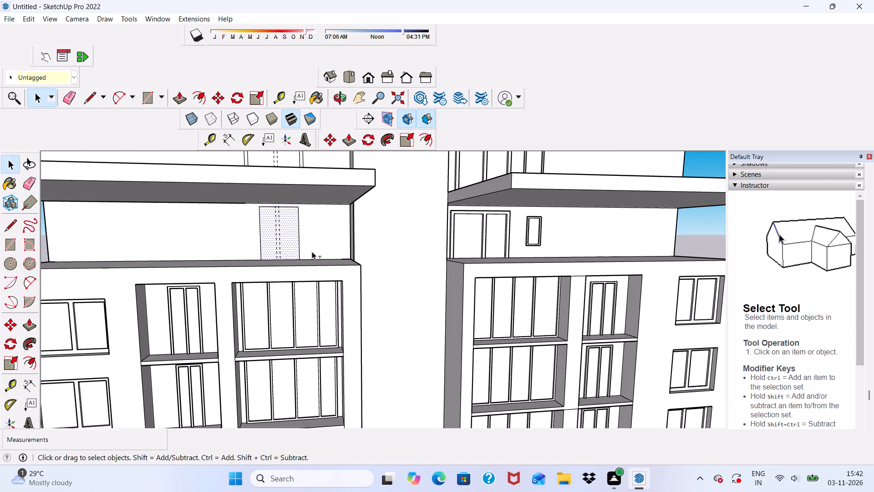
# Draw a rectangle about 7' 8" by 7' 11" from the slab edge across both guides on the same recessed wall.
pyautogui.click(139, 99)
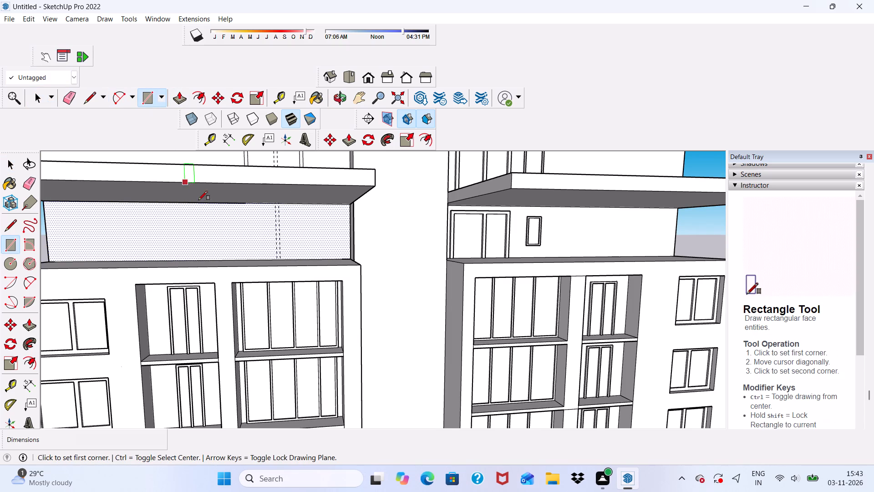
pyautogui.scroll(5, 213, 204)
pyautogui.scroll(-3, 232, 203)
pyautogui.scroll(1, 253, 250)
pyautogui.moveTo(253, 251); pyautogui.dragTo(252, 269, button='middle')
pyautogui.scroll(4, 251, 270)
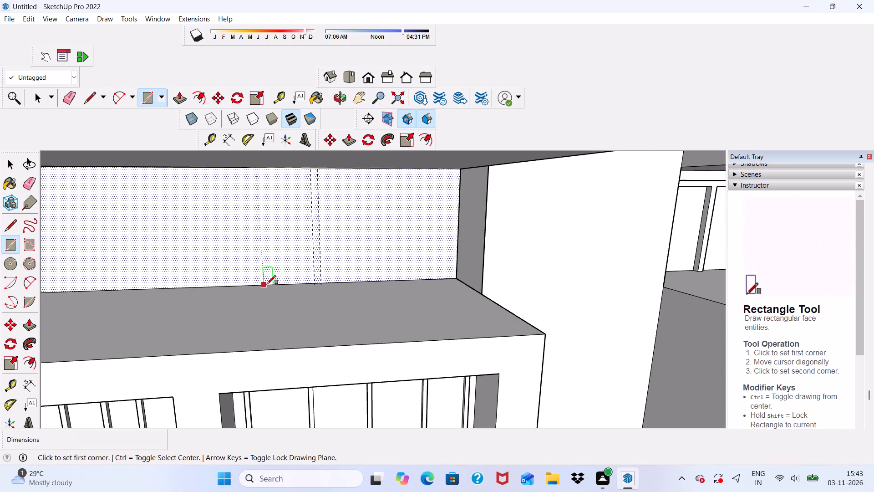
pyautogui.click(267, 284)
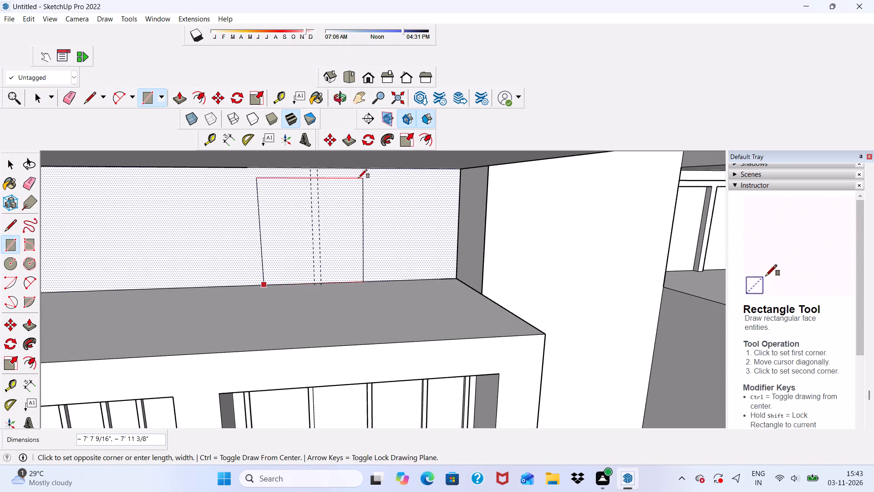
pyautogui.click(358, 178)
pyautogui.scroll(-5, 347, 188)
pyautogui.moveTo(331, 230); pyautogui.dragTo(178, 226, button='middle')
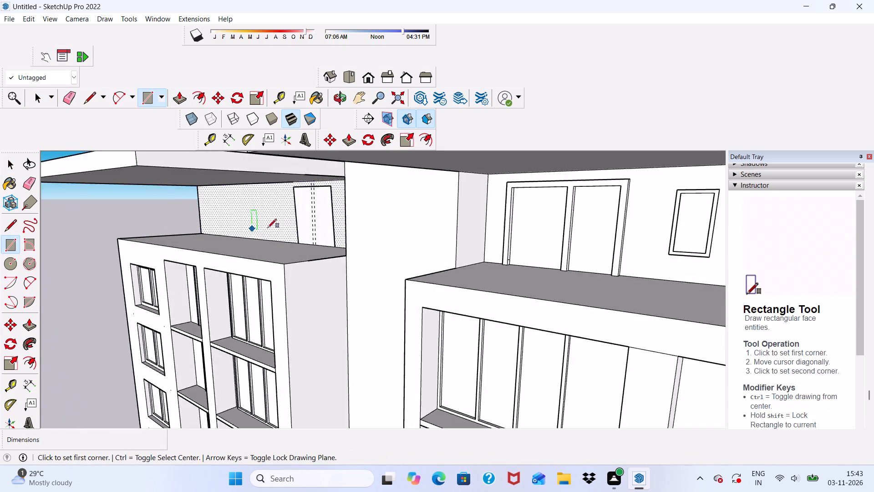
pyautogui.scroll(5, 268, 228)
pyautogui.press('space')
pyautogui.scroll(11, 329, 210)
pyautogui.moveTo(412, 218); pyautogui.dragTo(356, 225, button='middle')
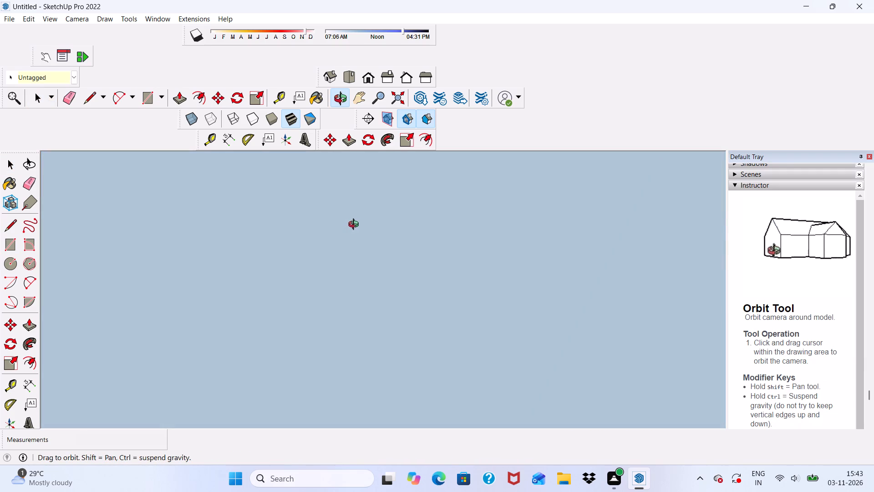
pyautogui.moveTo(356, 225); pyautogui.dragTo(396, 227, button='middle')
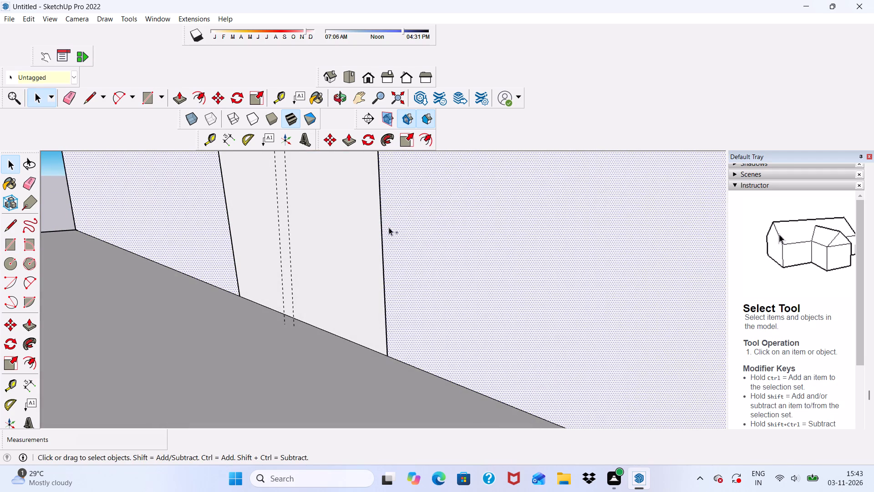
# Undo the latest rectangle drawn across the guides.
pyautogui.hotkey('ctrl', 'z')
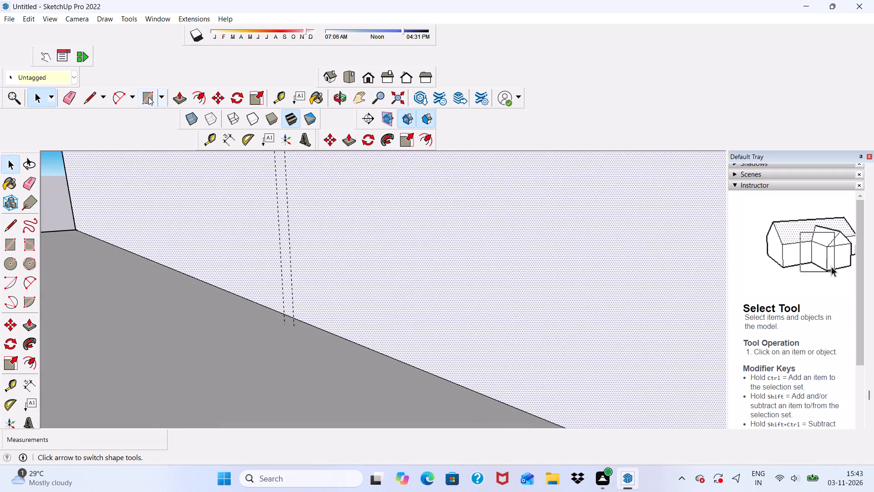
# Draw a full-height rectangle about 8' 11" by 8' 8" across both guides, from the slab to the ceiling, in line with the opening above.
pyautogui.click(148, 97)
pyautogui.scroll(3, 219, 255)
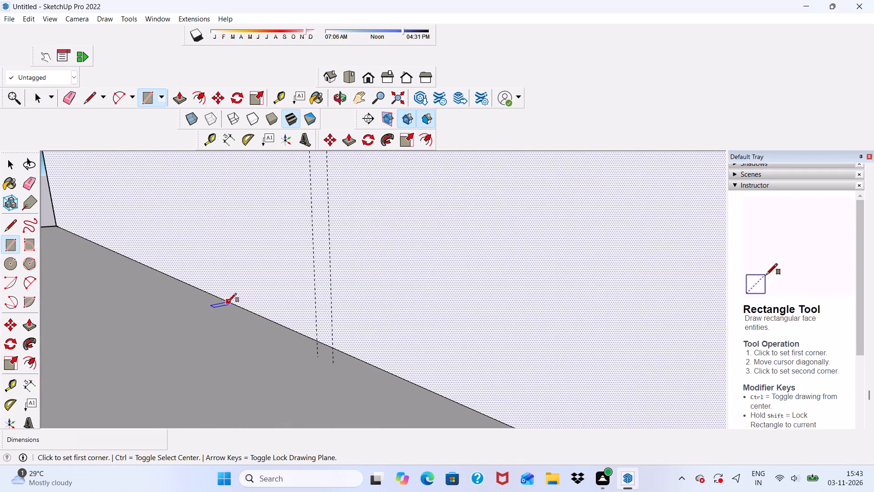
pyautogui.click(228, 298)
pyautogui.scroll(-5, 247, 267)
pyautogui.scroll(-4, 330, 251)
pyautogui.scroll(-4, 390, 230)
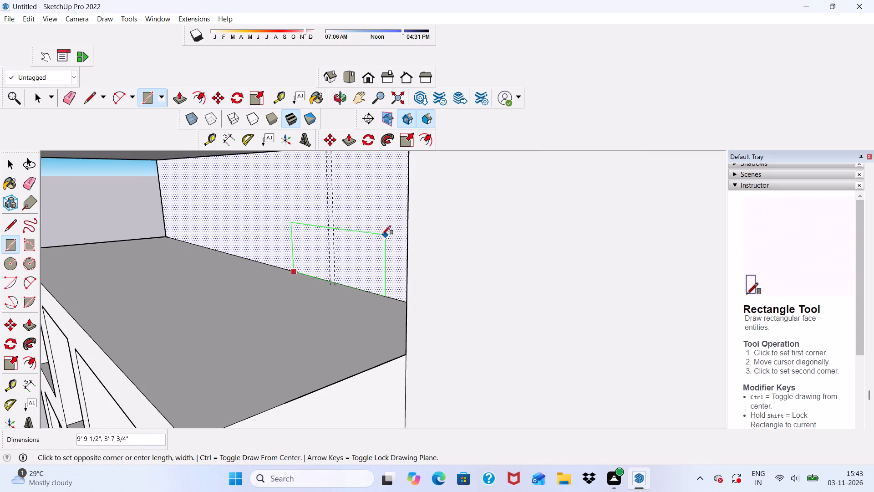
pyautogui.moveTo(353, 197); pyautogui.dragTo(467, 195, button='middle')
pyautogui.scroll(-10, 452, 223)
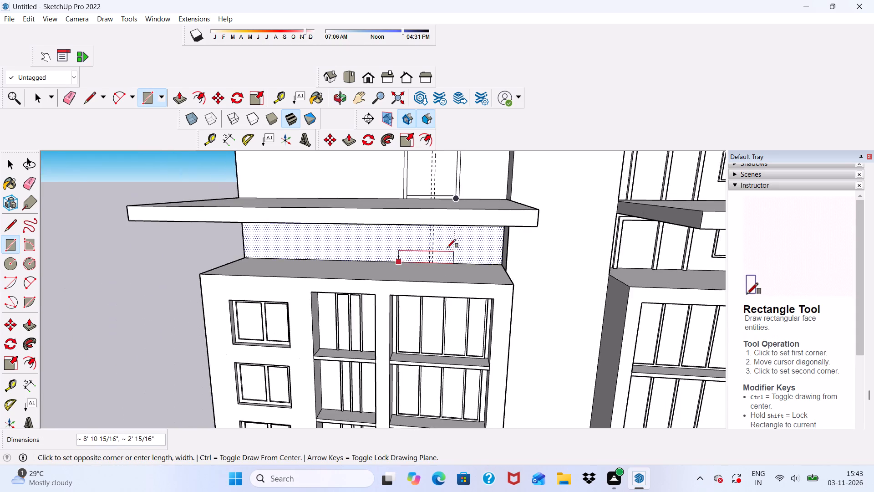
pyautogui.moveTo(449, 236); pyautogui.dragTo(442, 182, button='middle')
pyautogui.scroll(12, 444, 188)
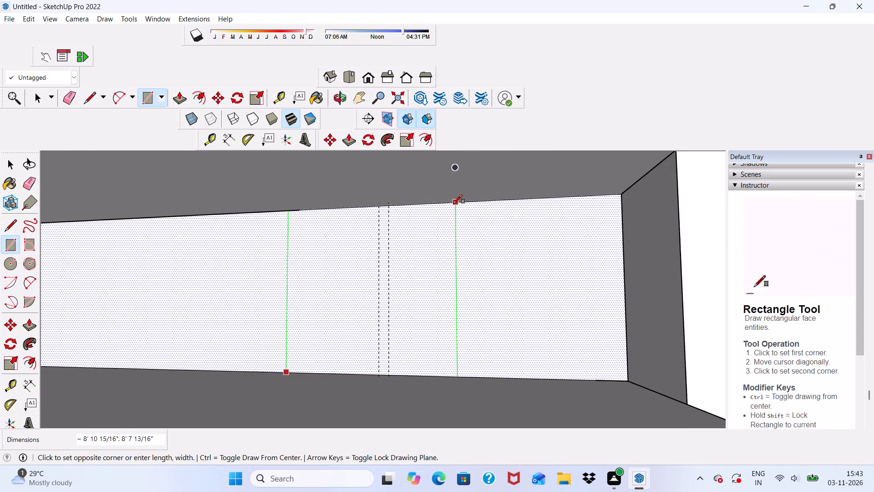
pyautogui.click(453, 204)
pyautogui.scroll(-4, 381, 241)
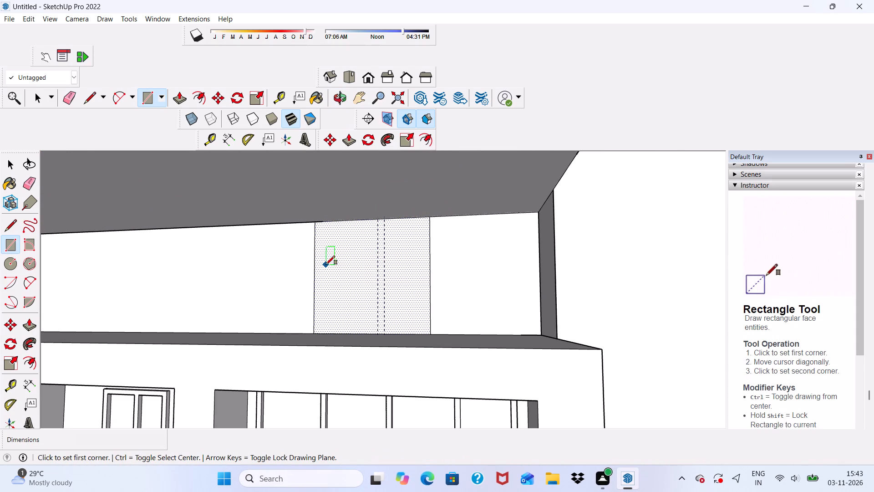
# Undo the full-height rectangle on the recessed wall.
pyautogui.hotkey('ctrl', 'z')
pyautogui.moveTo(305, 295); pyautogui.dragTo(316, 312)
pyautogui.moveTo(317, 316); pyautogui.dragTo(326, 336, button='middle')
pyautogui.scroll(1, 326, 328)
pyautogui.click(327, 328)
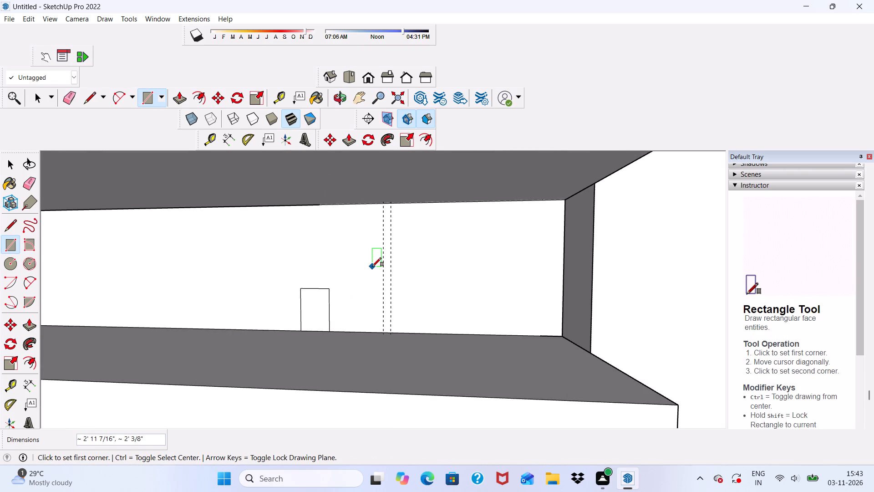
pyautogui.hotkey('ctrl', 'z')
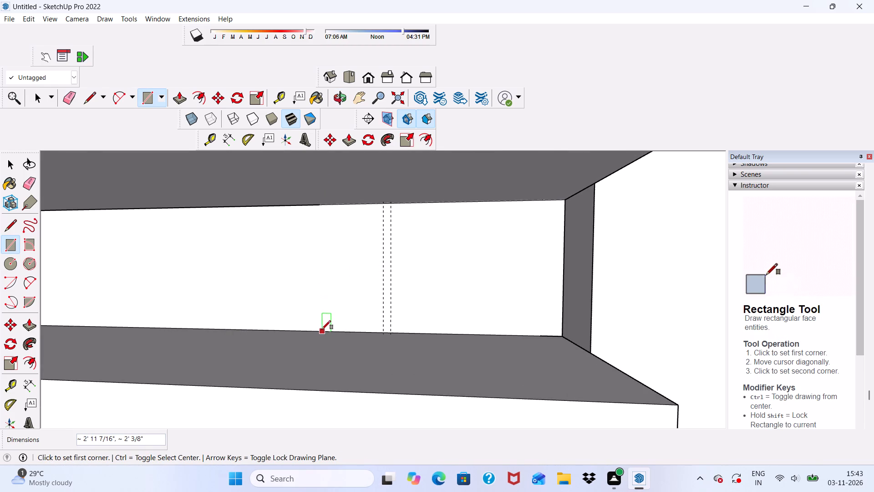
# Draw a rectangle rising from the slab edge on the left block's lower recessed wall, spanning both guides and stopping below the ceiling.
pyautogui.click(319, 330)
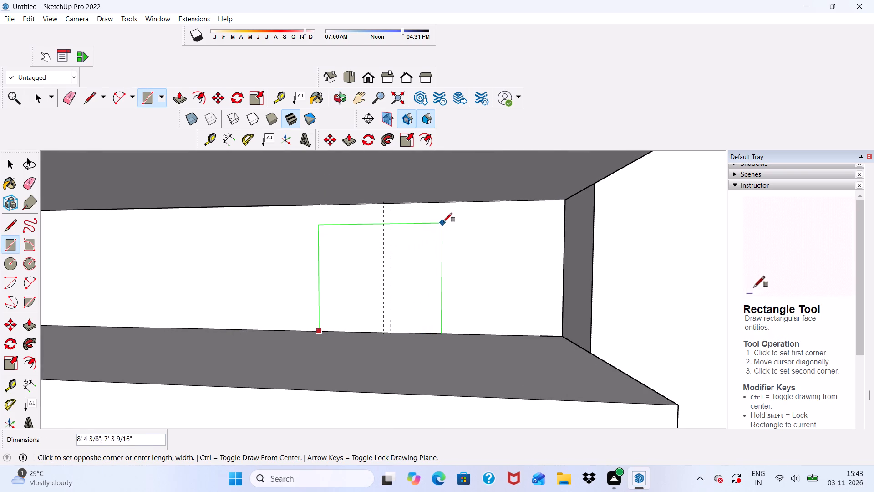
pyautogui.click(449, 216)
pyautogui.scroll(-4, 389, 237)
pyautogui.press('space')
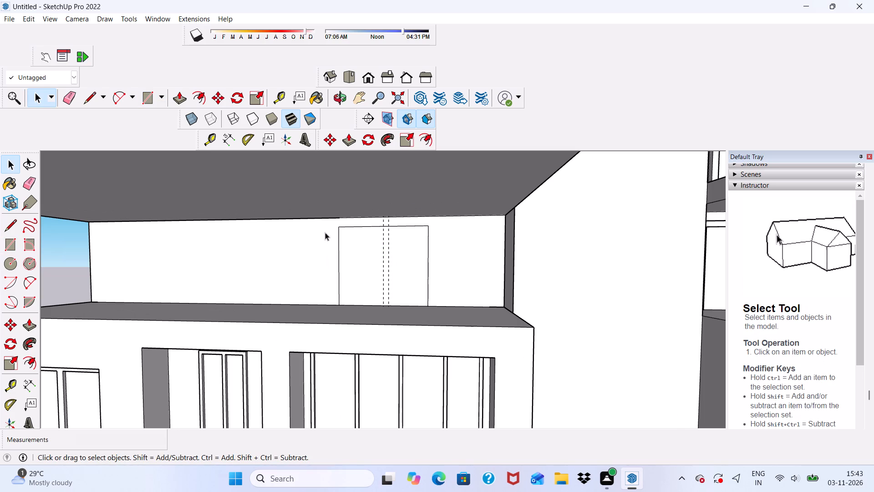
# Offset the new opening rectangle inward by 6" to form its frame.
pyautogui.click(203, 93)
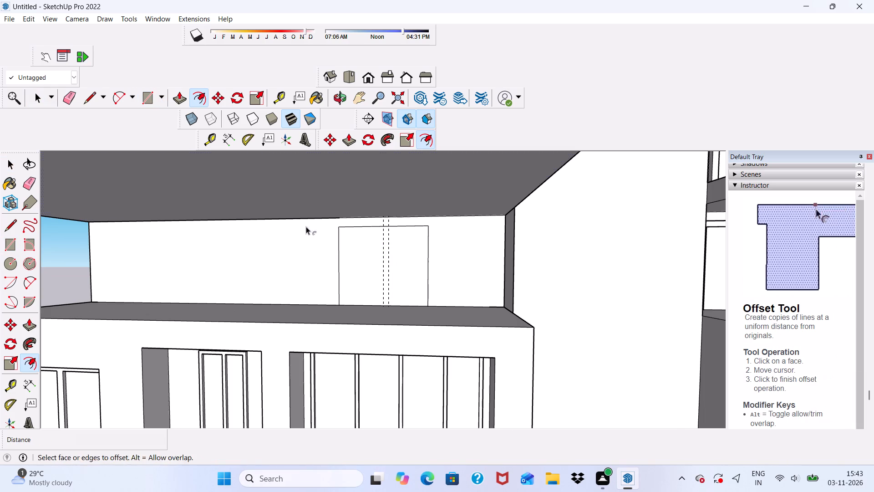
pyautogui.click(346, 262)
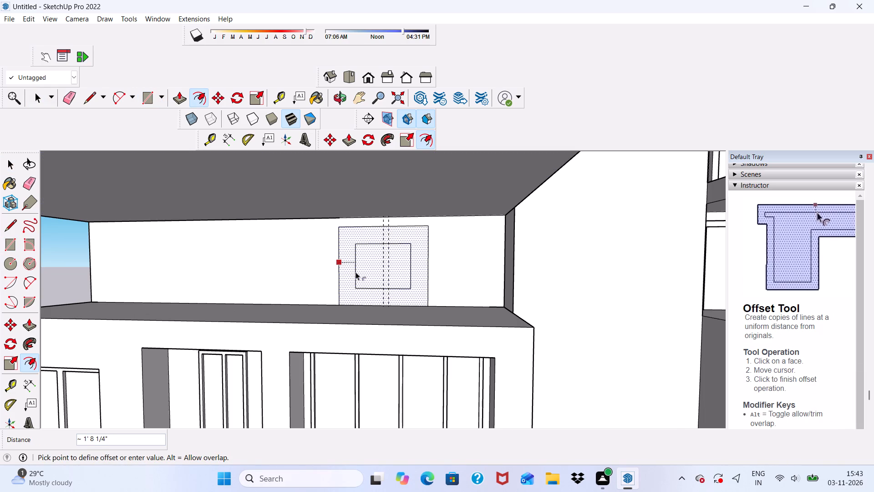
pyautogui.press('3')
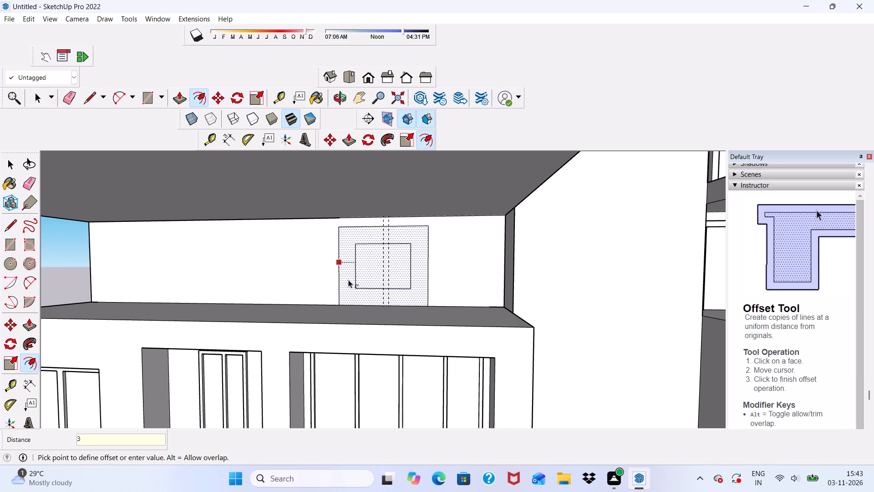
pyautogui.press('BackSpace')
pyautogui.write('6"')
pyautogui.press('Return')
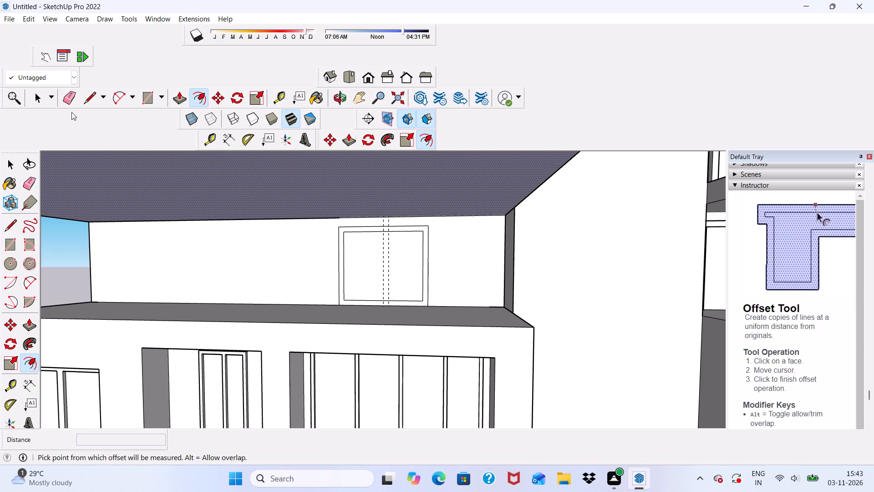
# Draw two 6" vertical lines extending the frame's inner side edges down to the slab at both bottom corners.
pyautogui.click(85, 94)
pyautogui.scroll(4, 301, 318)
pyautogui.scroll(10, 378, 308)
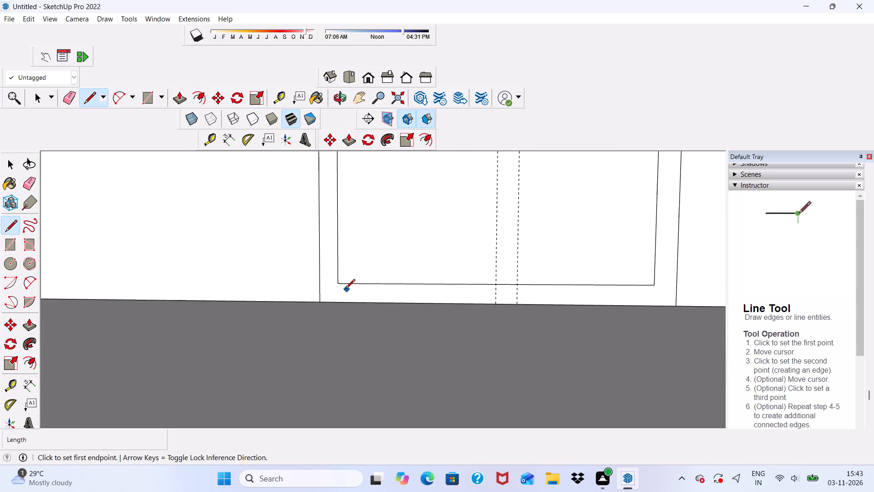
pyautogui.scroll(1, 346, 289)
pyautogui.click(337, 283)
pyautogui.click(338, 301)
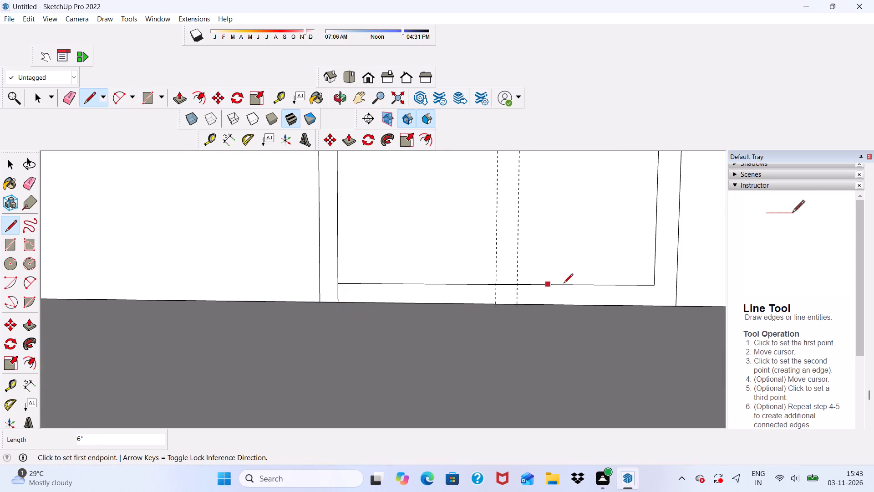
pyautogui.click(654, 284)
pyautogui.click(658, 306)
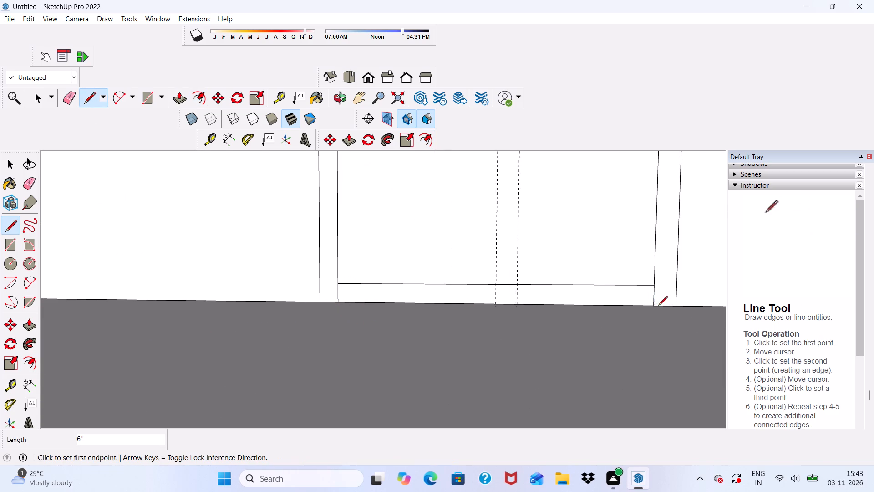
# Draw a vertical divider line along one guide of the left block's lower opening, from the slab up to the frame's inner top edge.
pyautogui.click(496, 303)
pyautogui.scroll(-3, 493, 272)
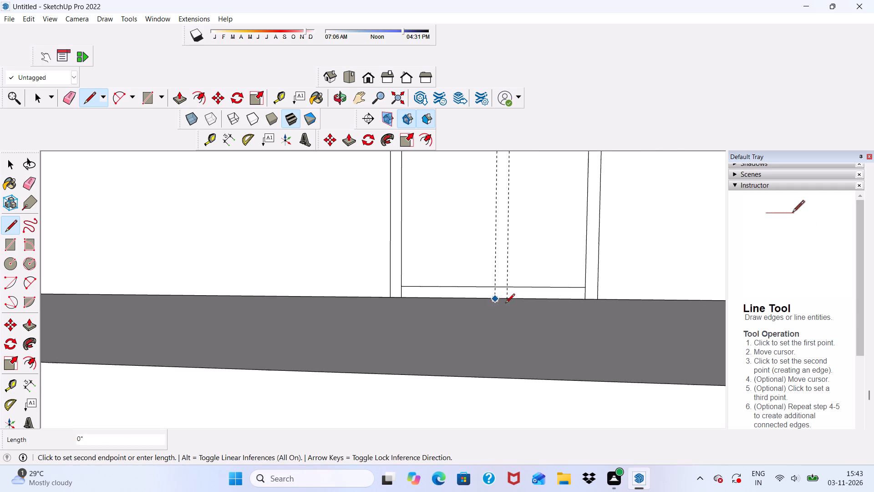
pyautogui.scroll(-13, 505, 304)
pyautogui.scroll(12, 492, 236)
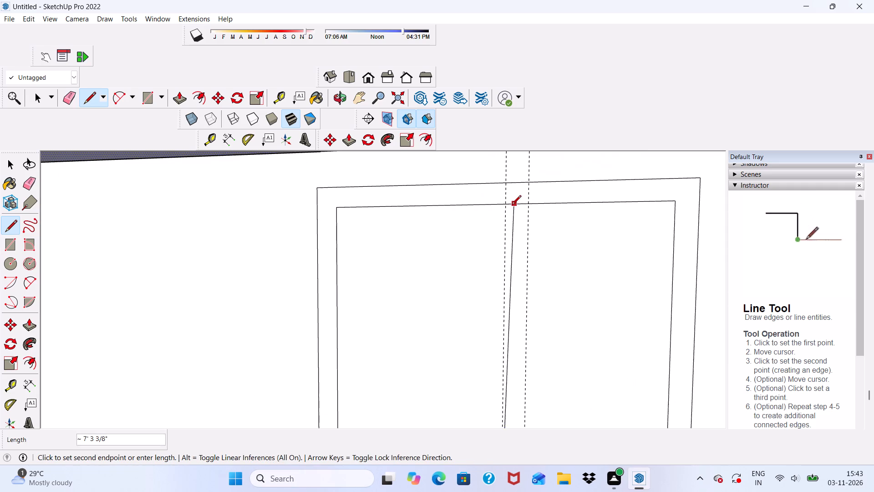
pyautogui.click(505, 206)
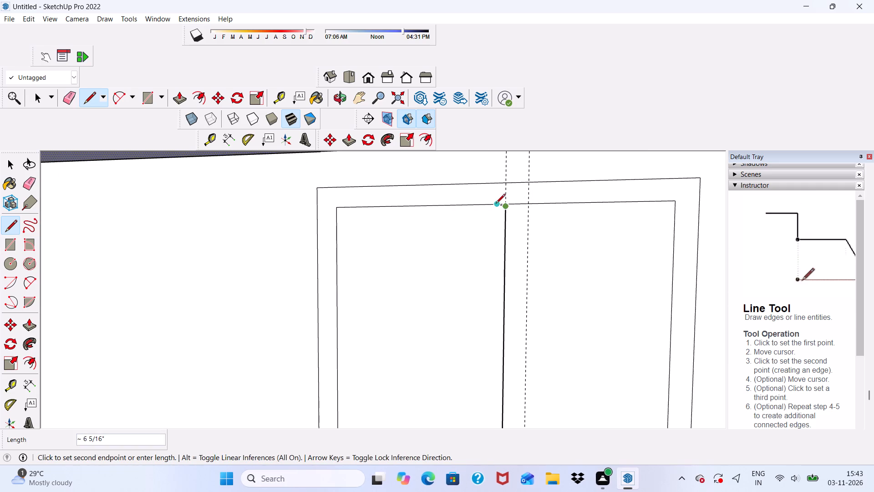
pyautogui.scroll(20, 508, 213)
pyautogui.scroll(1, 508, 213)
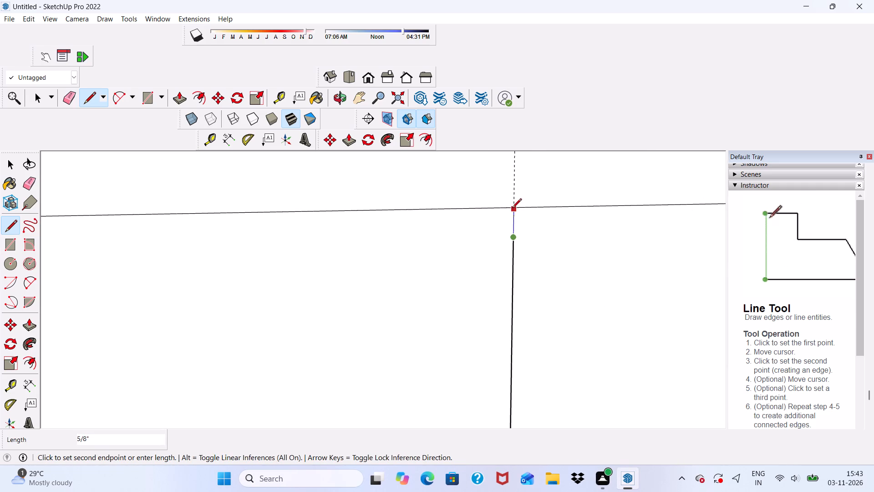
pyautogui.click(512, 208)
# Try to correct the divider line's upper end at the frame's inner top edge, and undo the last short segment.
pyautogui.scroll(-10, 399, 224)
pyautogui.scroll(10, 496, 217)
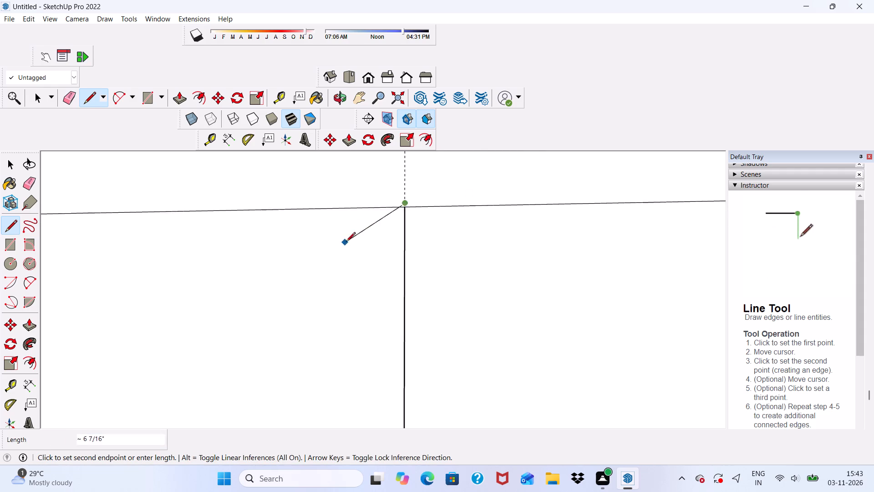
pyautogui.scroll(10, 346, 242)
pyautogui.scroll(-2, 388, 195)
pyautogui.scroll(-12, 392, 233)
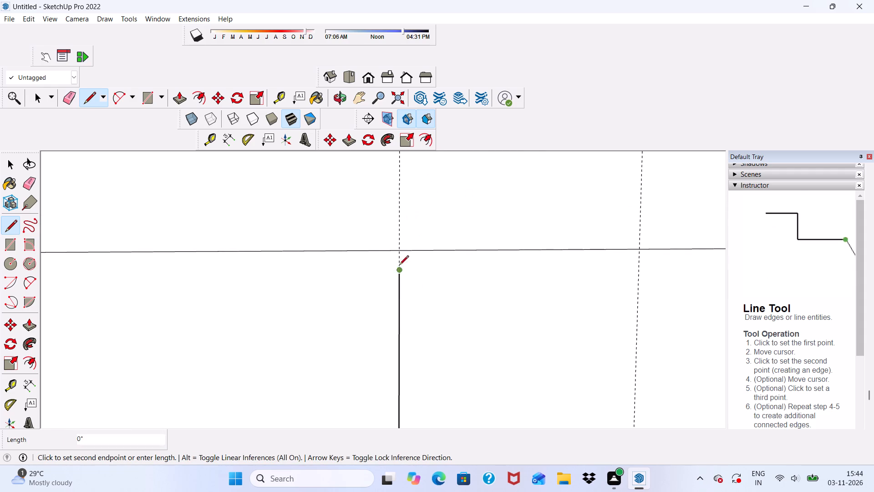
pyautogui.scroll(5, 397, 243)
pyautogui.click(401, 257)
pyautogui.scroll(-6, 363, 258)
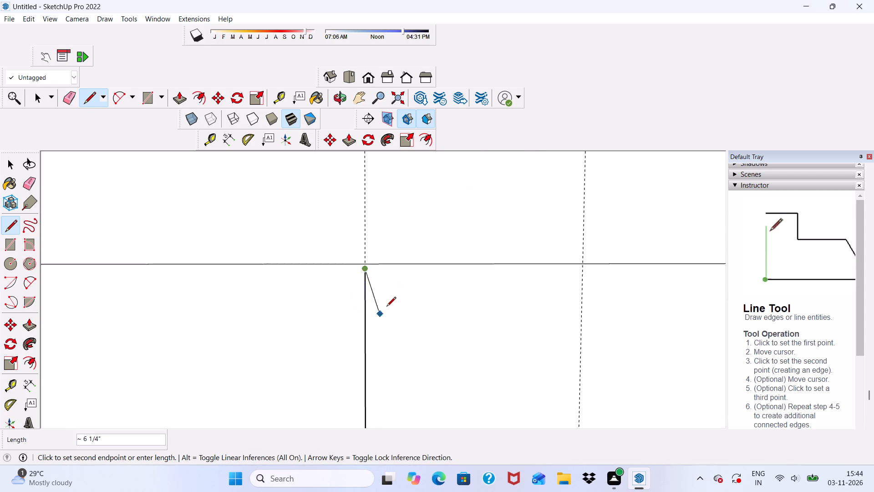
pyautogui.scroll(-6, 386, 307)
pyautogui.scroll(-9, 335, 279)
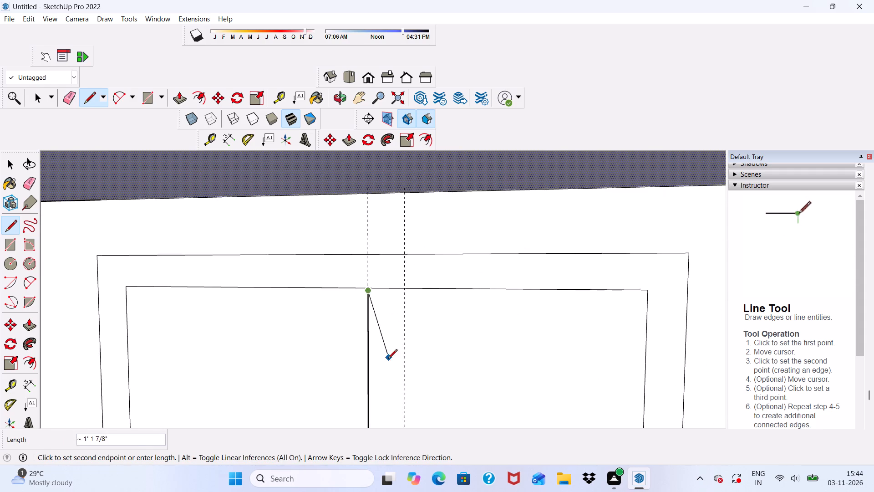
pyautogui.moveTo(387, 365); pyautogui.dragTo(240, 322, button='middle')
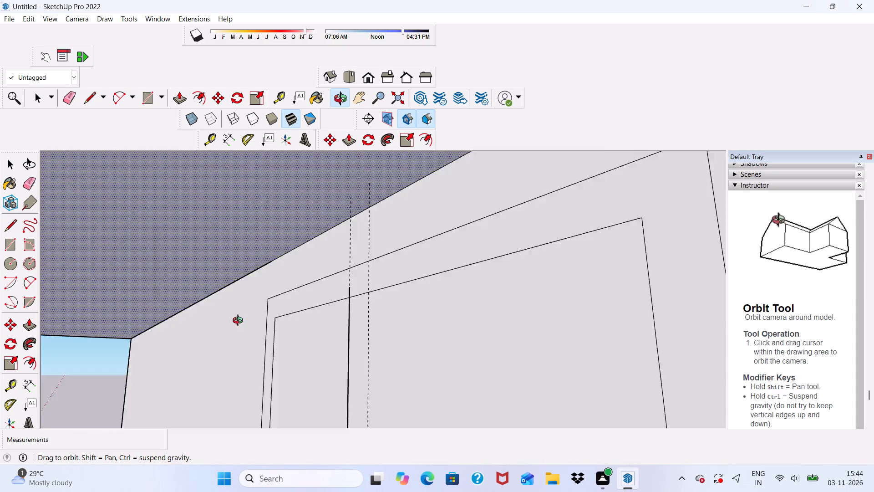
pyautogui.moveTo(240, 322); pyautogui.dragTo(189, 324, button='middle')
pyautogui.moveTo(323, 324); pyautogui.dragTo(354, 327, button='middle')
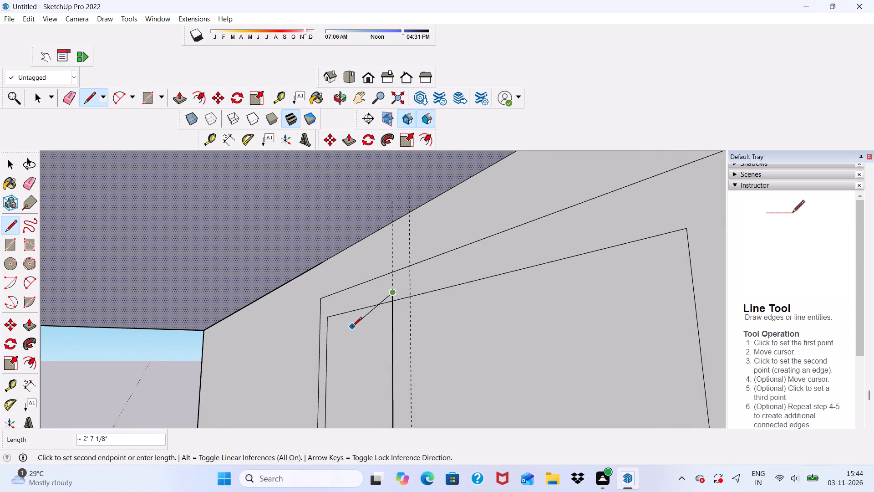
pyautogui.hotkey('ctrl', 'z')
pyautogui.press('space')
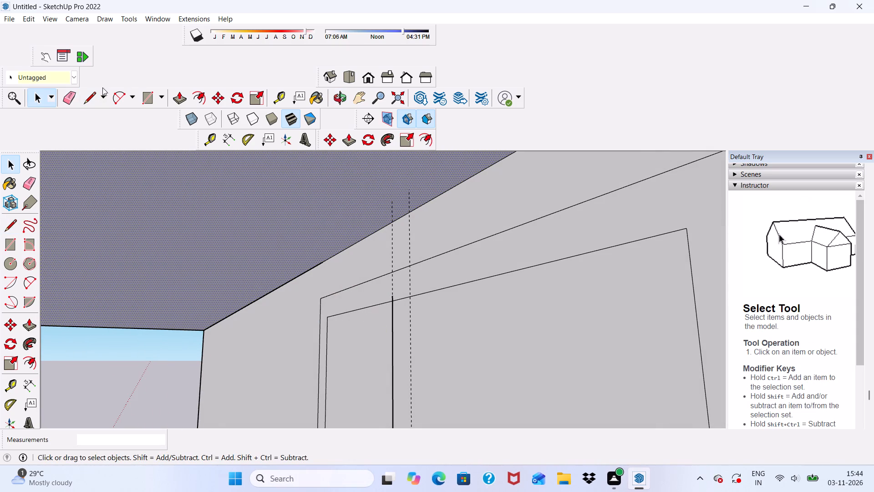
# Draw two vertical divider lines along the guides of the opening one storey above, each about 8' 1 9/16" from inner top edge to slab.
pyautogui.click(72, 97)
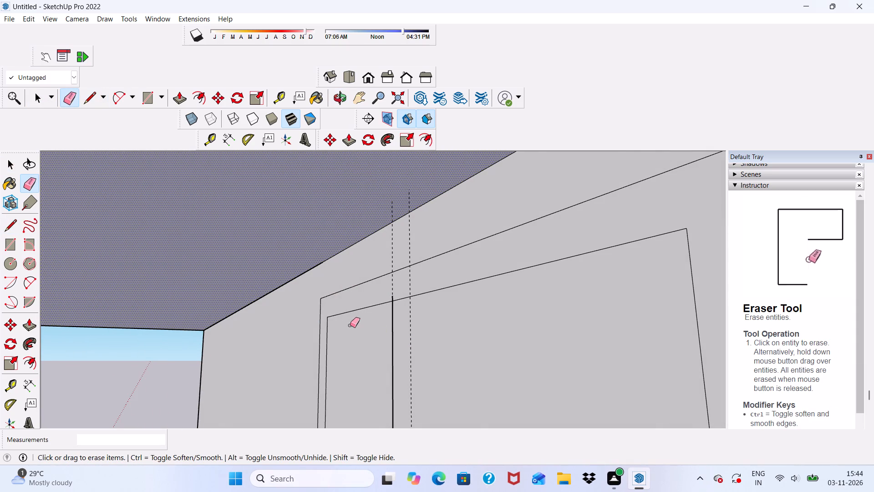
pyautogui.scroll(-16, 346, 327)
pyautogui.moveTo(397, 374); pyautogui.dragTo(501, 414, button='middle')
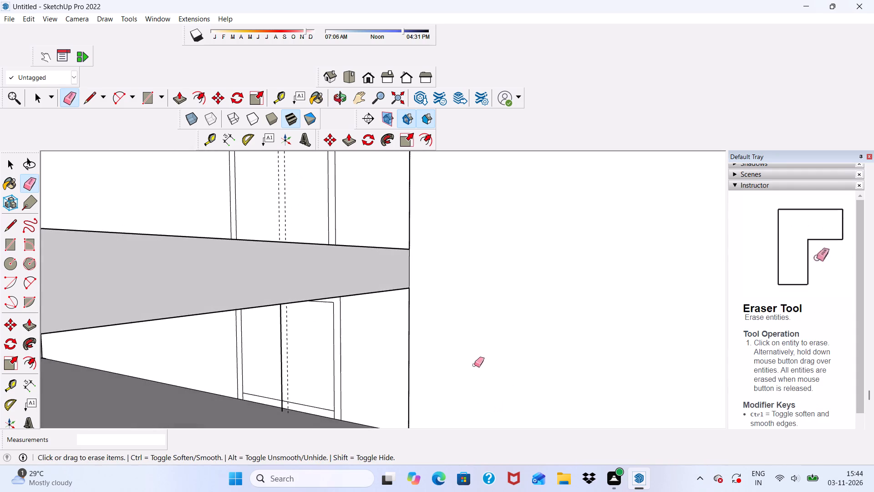
pyautogui.scroll(-3, 309, 315)
pyautogui.moveTo(325, 339); pyautogui.dragTo(388, 370, button='middle')
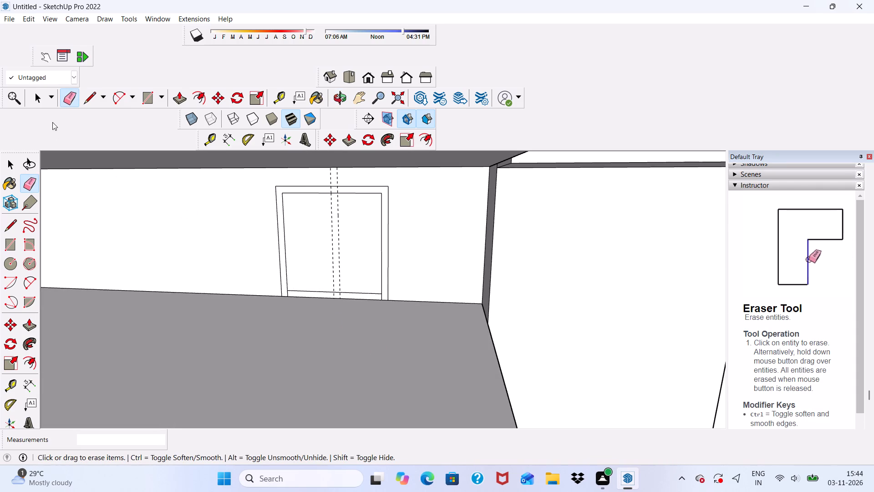
pyautogui.click(86, 99)
pyautogui.scroll(4, 280, 236)
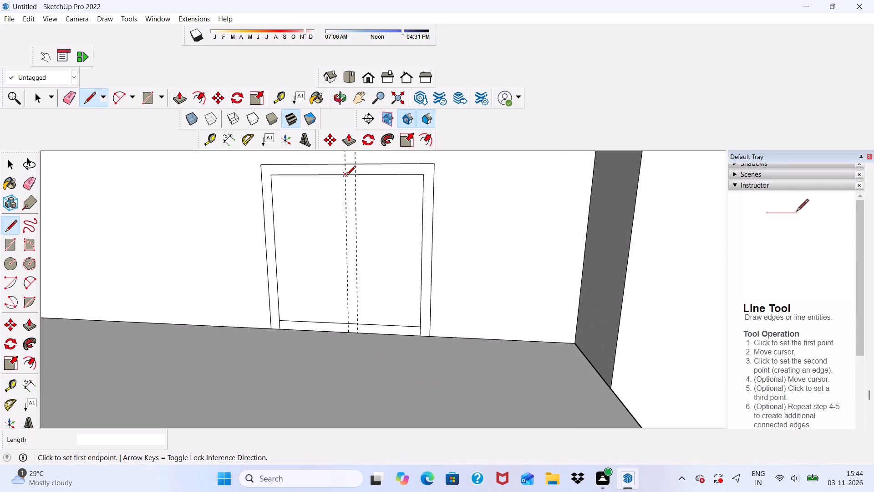
pyautogui.click(346, 176)
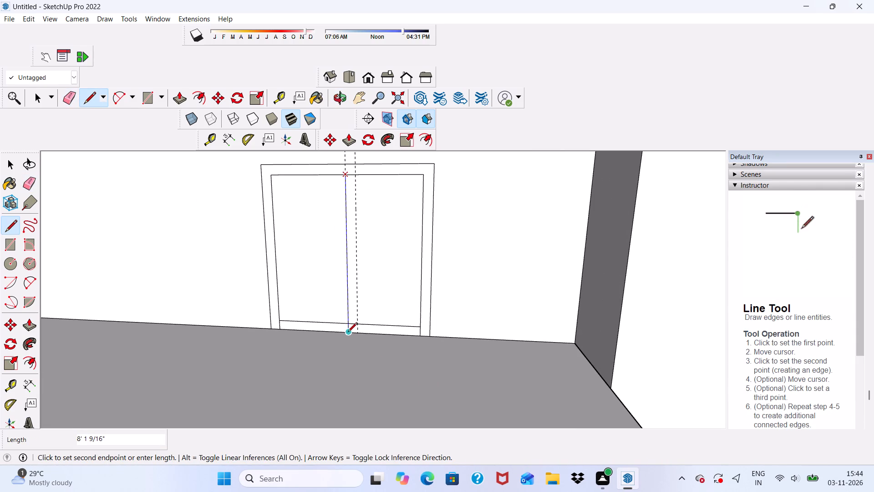
pyautogui.click(348, 333)
pyautogui.click(358, 331)
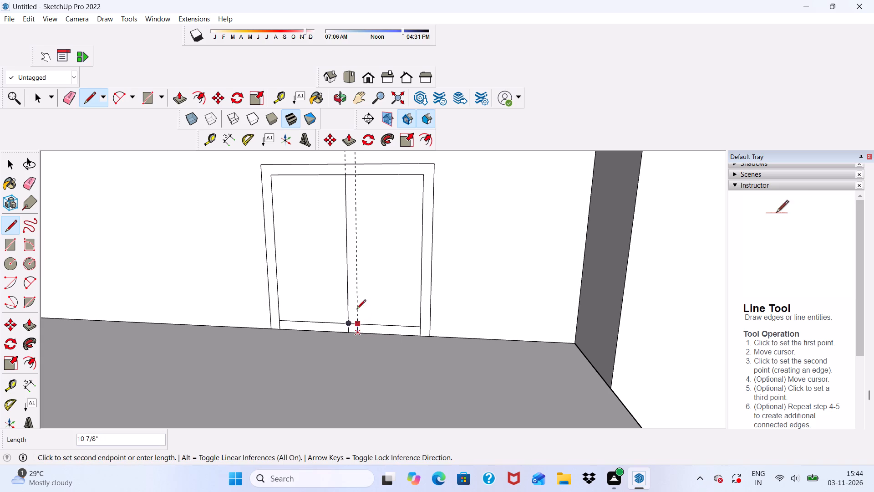
pyautogui.click(356, 177)
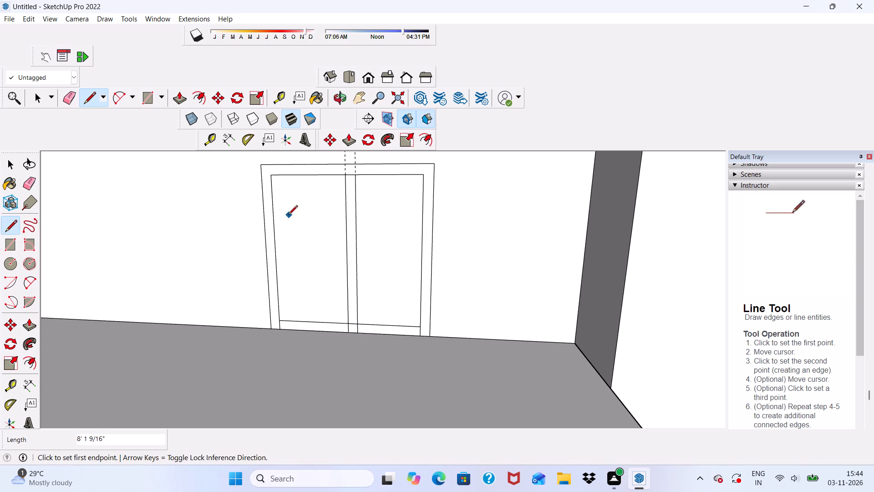
pyautogui.press('space')
# Erase the guides and the short piece of the frame's inner top edge between the two divider lines.
pyautogui.click(81, 92)
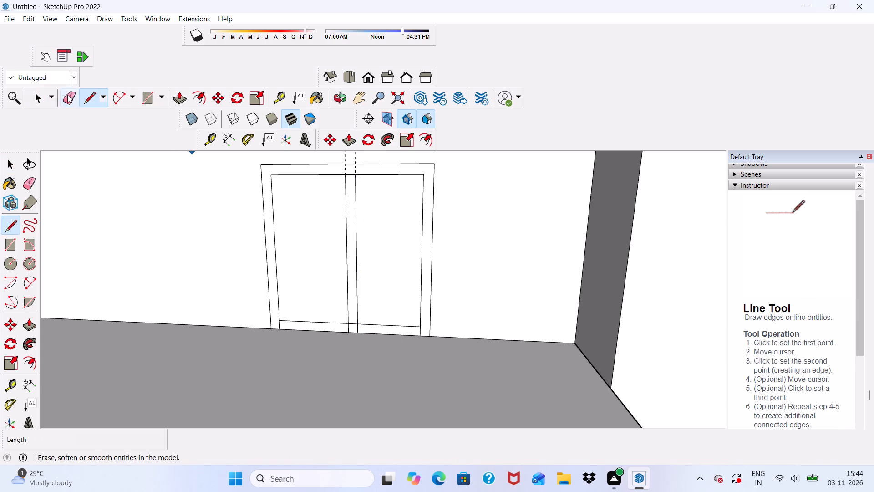
pyautogui.click(67, 95)
pyautogui.scroll(3, 380, 185)
pyautogui.moveTo(346, 166); pyautogui.dragTo(344, 161)
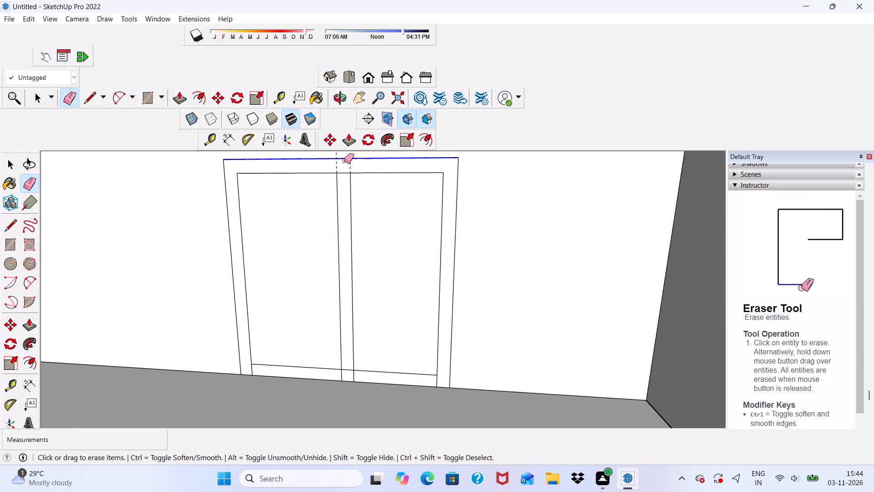
pyautogui.moveTo(344, 161); pyautogui.dragTo(341, 163)
pyautogui.hotkey('ctrl', 'z')
pyautogui.scroll(2, 340, 170)
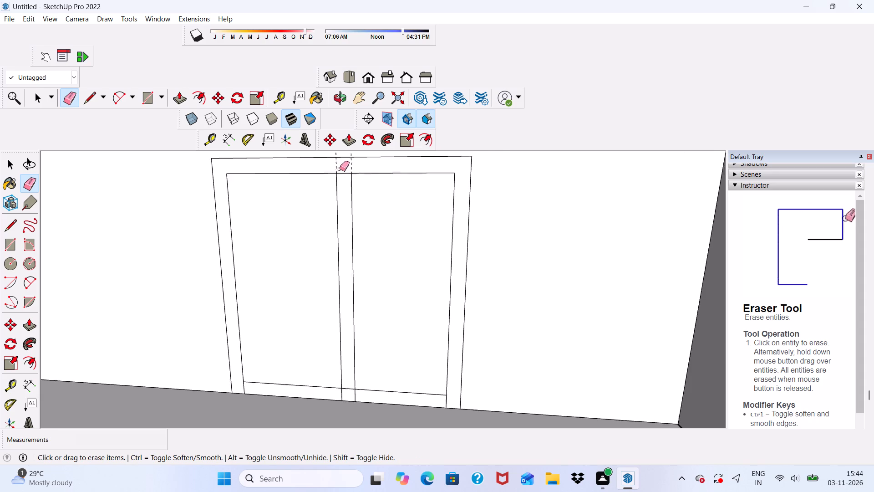
pyautogui.scroll(1, 340, 169)
pyautogui.moveTo(333, 168); pyautogui.dragTo(346, 179)
pyautogui.scroll(-6, 344, 179)
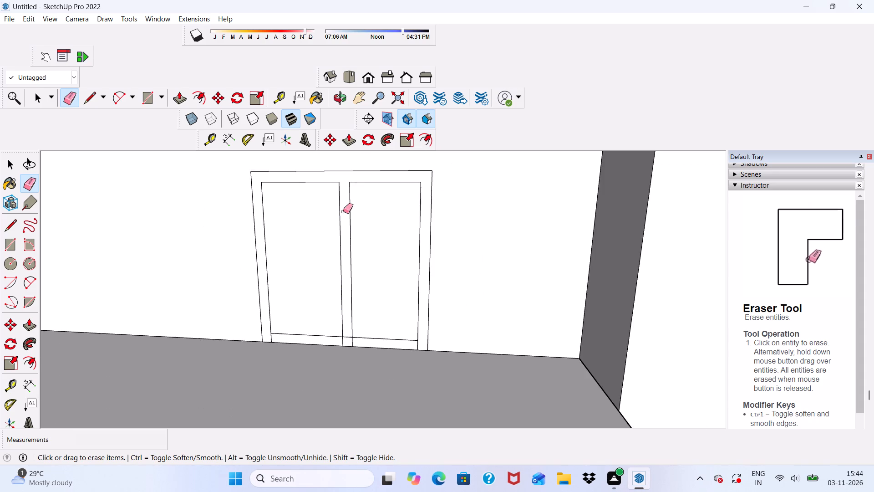
# Erase the same frame's inner bottom edge across both panes and the divider.
pyautogui.scroll(6, 327, 323)
pyautogui.moveTo(312, 319); pyautogui.dragTo(310, 333)
pyautogui.moveTo(377, 330); pyautogui.dragTo(376, 341)
pyautogui.moveTo(423, 326); pyautogui.dragTo(420, 339)
# Erase the single divider line with its leftover stub, the guides and the inner bottom edge from the lower storey's opening.
pyautogui.scroll(-16, 415, 330)
pyautogui.moveTo(429, 349); pyautogui.dragTo(426, 340, button='middle')
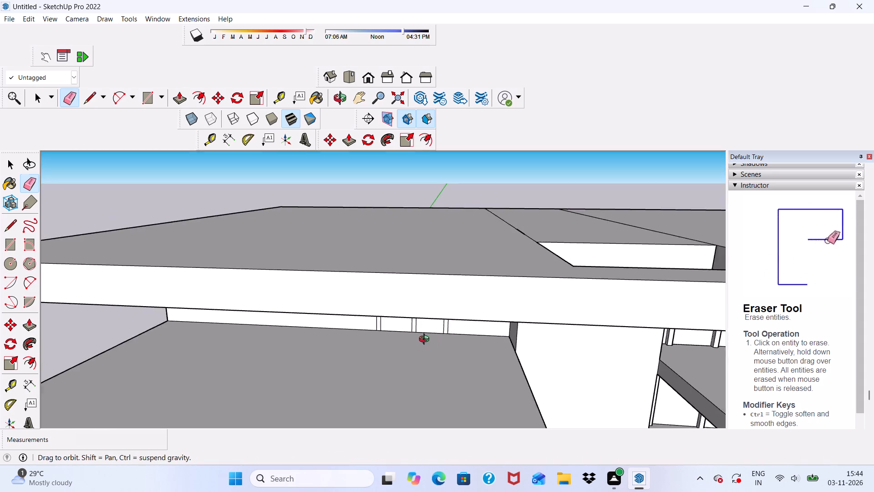
pyautogui.moveTo(426, 340); pyautogui.dragTo(440, 289, button='middle')
pyautogui.scroll(6, 424, 342)
pyautogui.moveTo(413, 338); pyautogui.dragTo(416, 351)
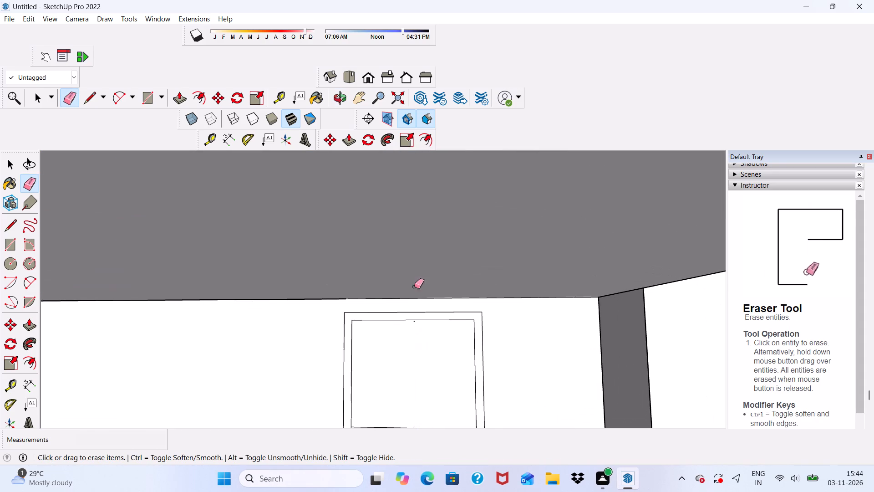
pyautogui.scroll(-6, 414, 287)
pyautogui.scroll(5, 416, 369)
pyautogui.moveTo(412, 375); pyautogui.dragTo(411, 382)
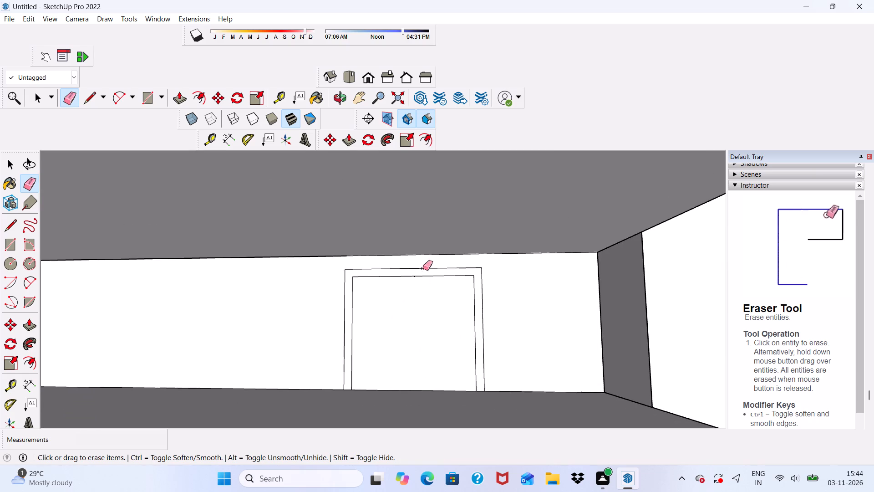
pyautogui.scroll(20, 423, 265)
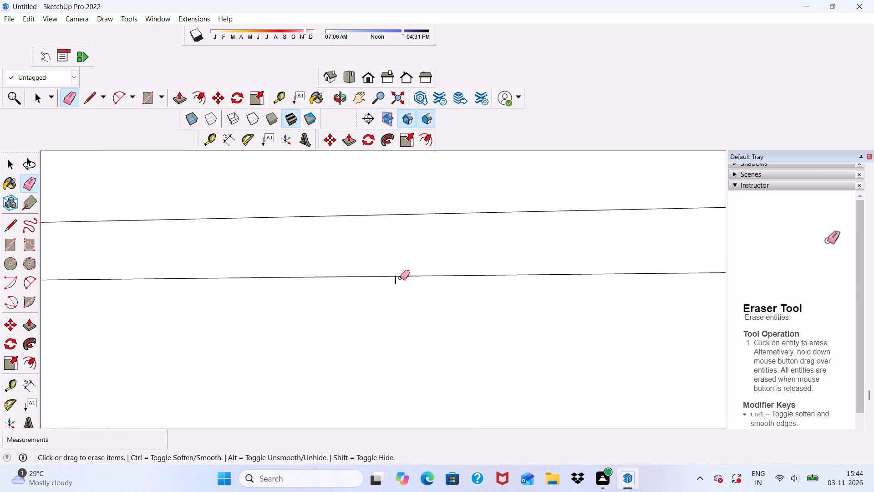
pyautogui.moveTo(400, 278); pyautogui.dragTo(393, 279)
pyautogui.scroll(-14, 386, 234)
pyautogui.scroll(3, 197, 123)
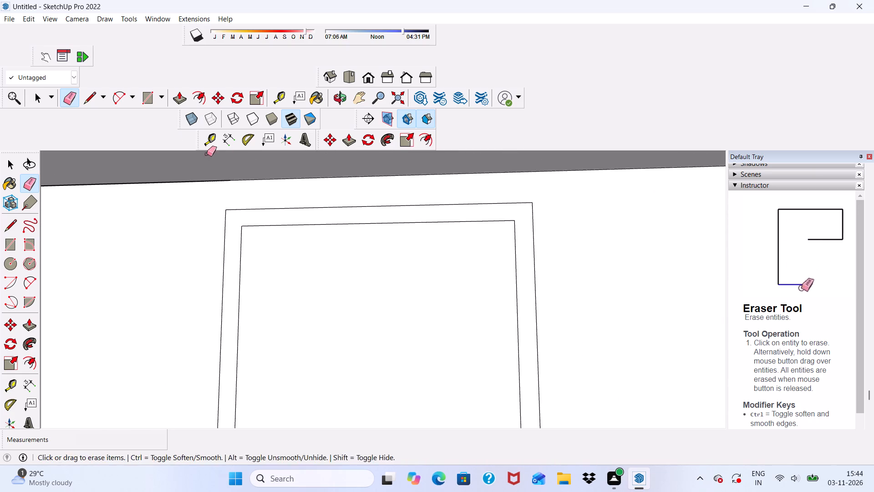
# Place a vertical guide through the middle of the lower opening's inner top edge and a second guide 6" beside it.
pyautogui.click(210, 142)
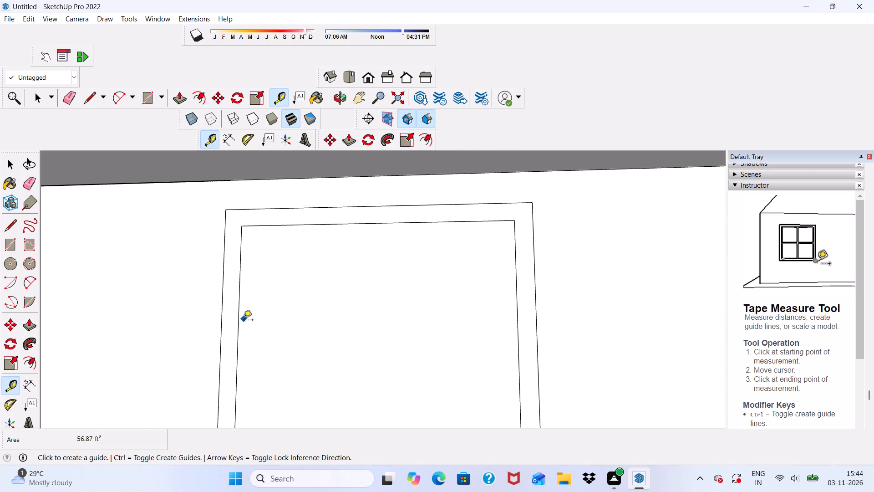
pyautogui.click(238, 343)
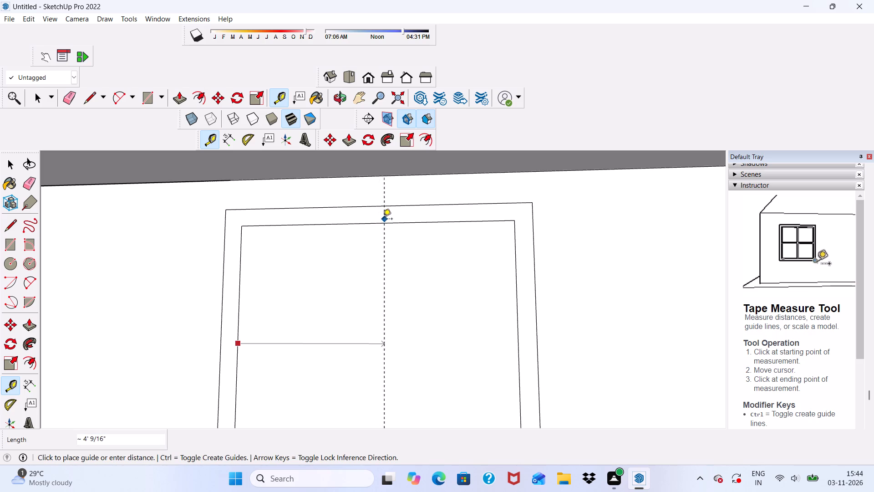
pyautogui.click(377, 225)
pyautogui.click(375, 261)
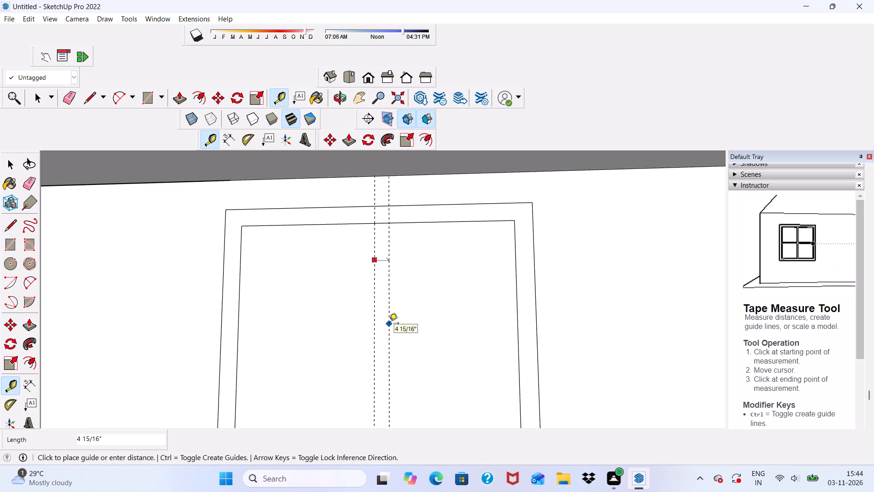
pyautogui.press('+')
pyautogui.hotkey('shift', '"')
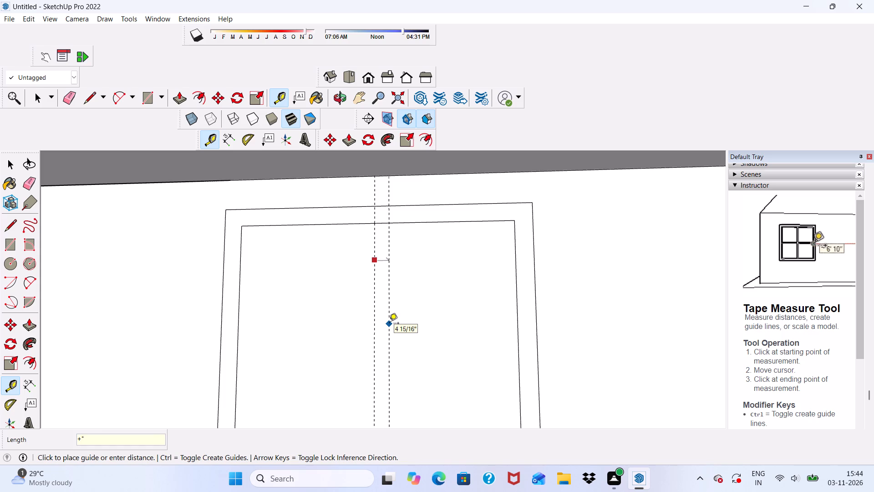
pyautogui.press('Return')
pyautogui.scroll(1, 296, 355)
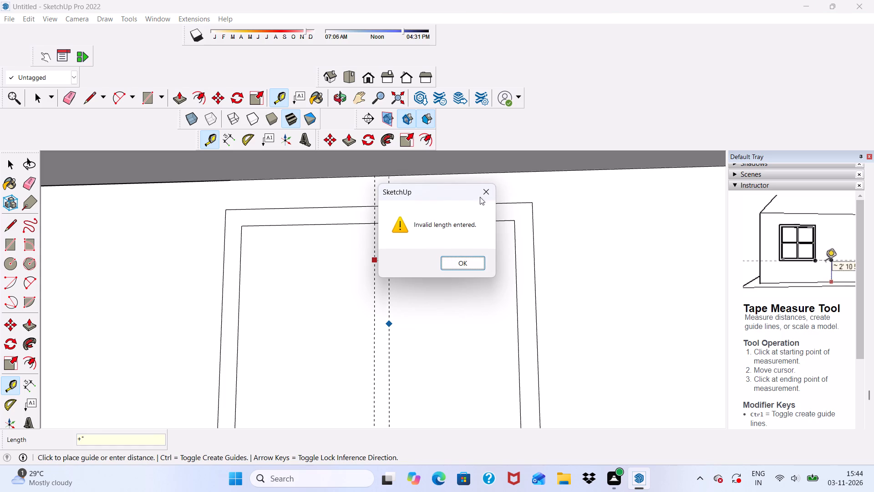
pyautogui.click(482, 191)
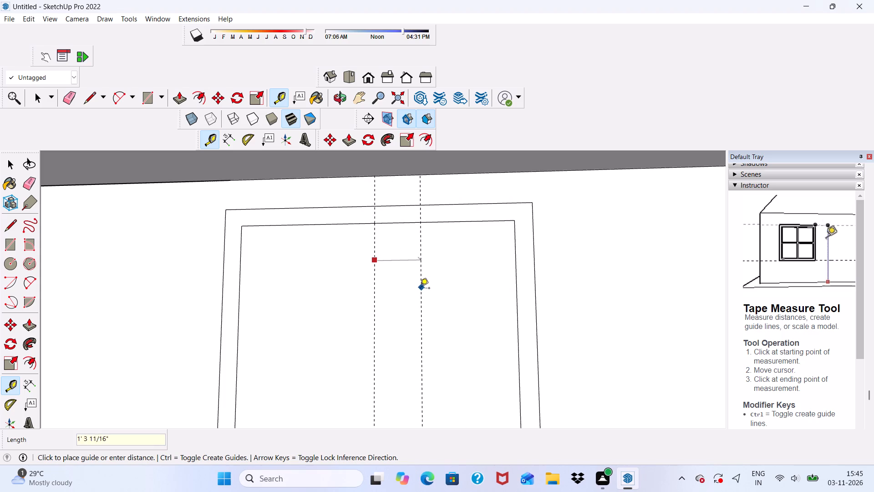
pyautogui.press('6')
pyautogui.hotkey('shift', '"')
pyautogui.press('Return')
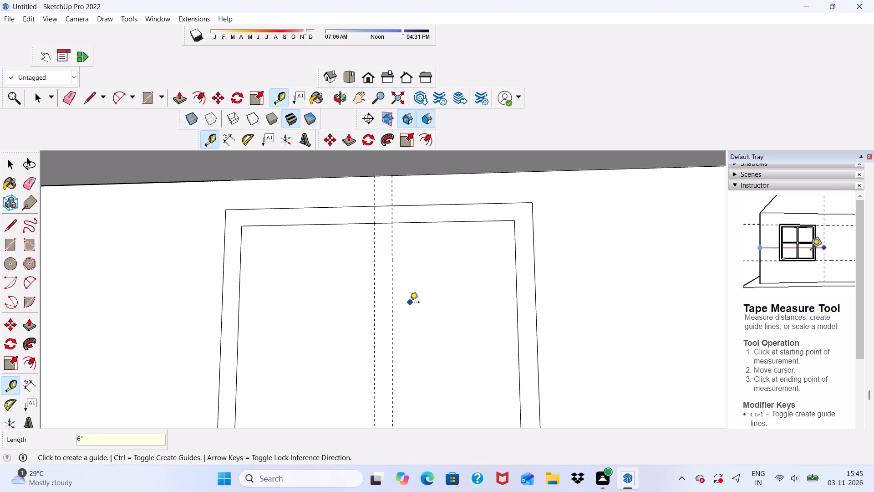
pyautogui.press('space')
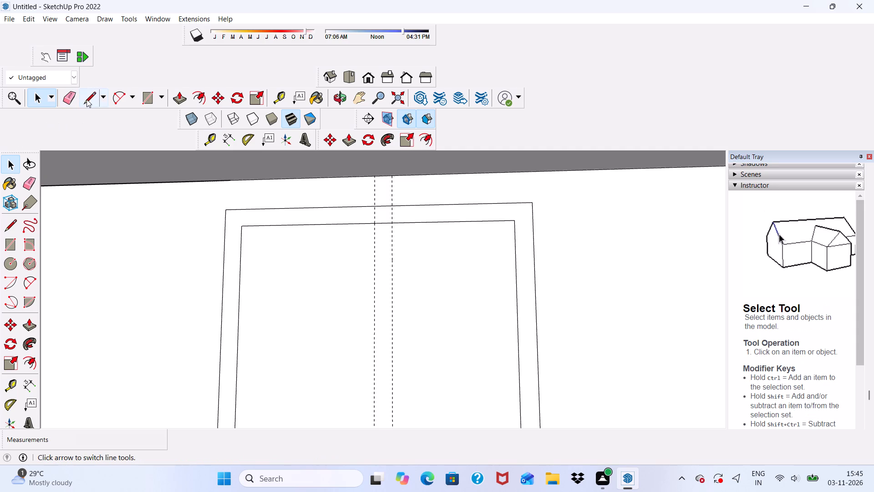
# Draw the first divider line along the second guide, from the lower opening's outer top edge down to the floor.
pyautogui.click(87, 99)
pyautogui.scroll(4, 396, 202)
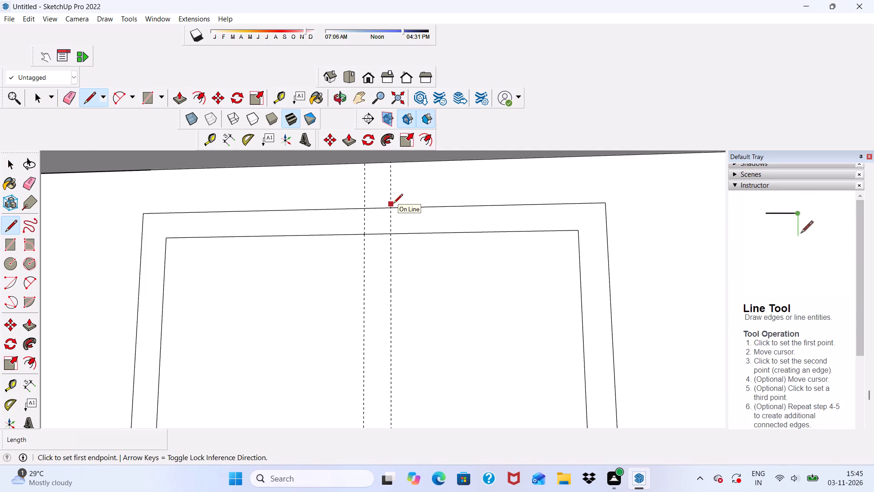
pyautogui.click(392, 207)
pyautogui.scroll(-5, 392, 236)
pyautogui.scroll(-11, 380, 173)
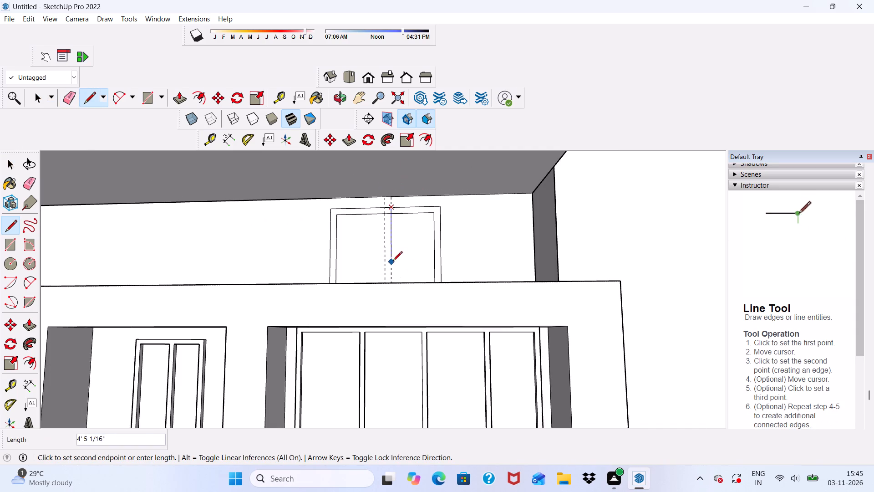
pyautogui.scroll(4, 395, 283)
pyautogui.moveTo(394, 256); pyautogui.dragTo(401, 312, button='middle')
pyautogui.scroll(6, 392, 288)
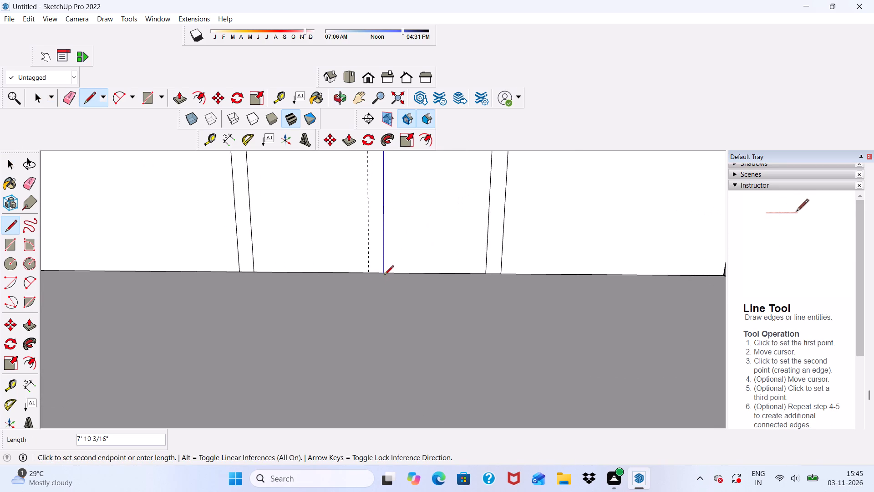
pyautogui.click(384, 276)
pyautogui.click(366, 274)
# Draw the second divider line, about 7' 9" long, along the other guide from the floor up to the frame's outer top edge.
pyautogui.scroll(-10, 366, 317)
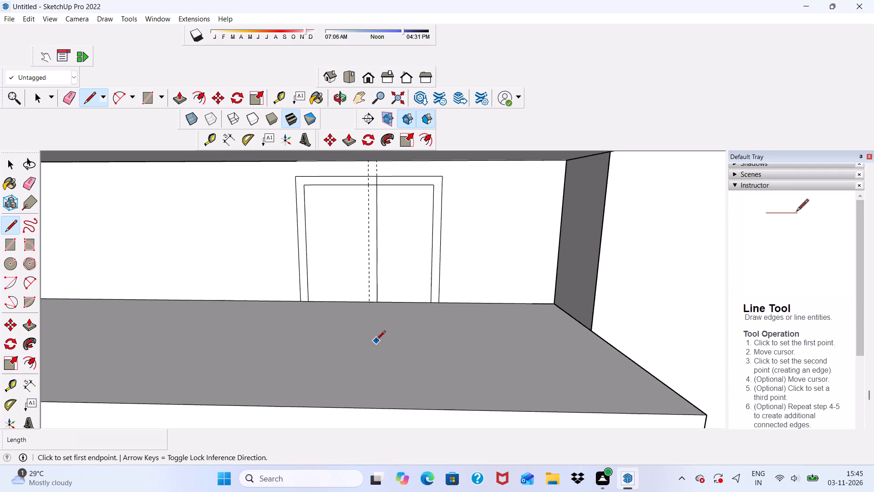
pyautogui.scroll(-1, 376, 341)
pyautogui.scroll(4, 366, 189)
pyautogui.scroll(-1, 366, 253)
pyautogui.scroll(3, 360, 335)
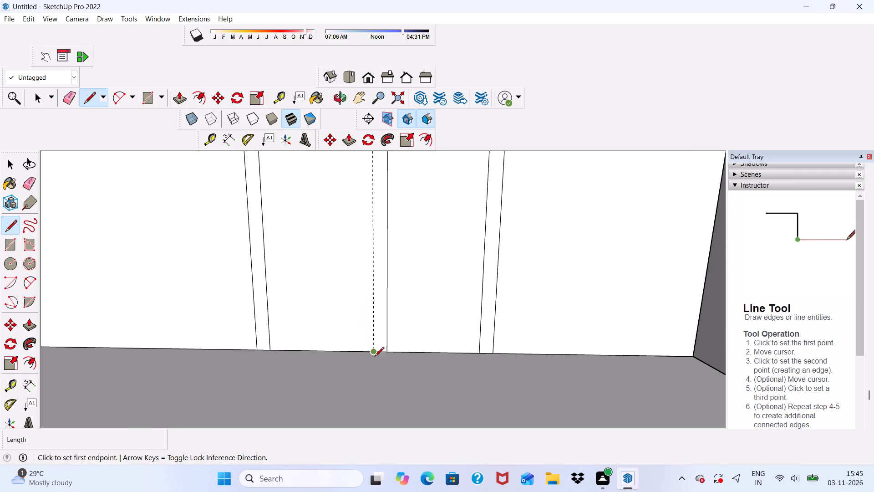
pyautogui.moveTo(373, 349); pyautogui.dragTo(371, 342)
pyautogui.scroll(-10, 365, 281)
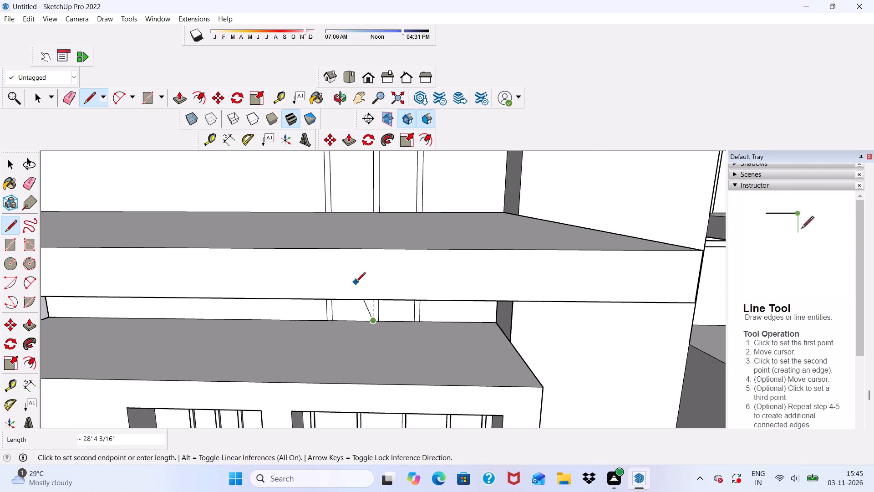
pyautogui.moveTo(356, 282); pyautogui.dragTo(346, 222, button='middle')
pyautogui.scroll(5, 388, 336)
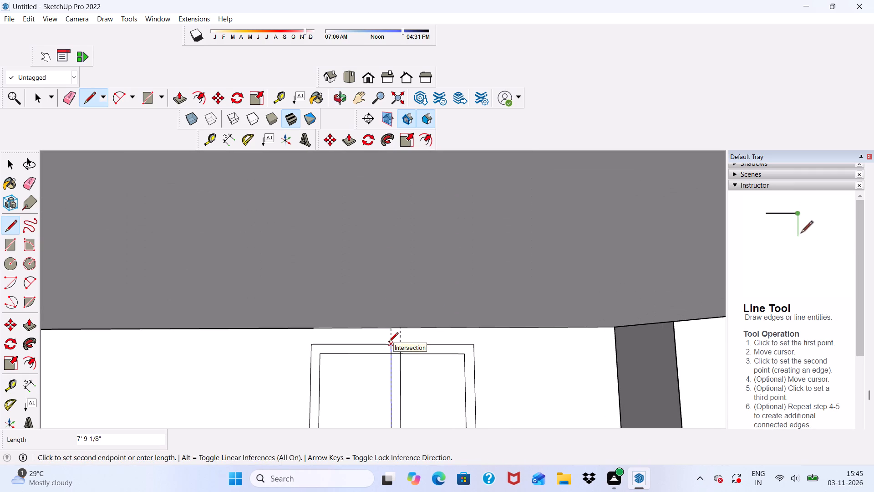
pyautogui.click(389, 343)
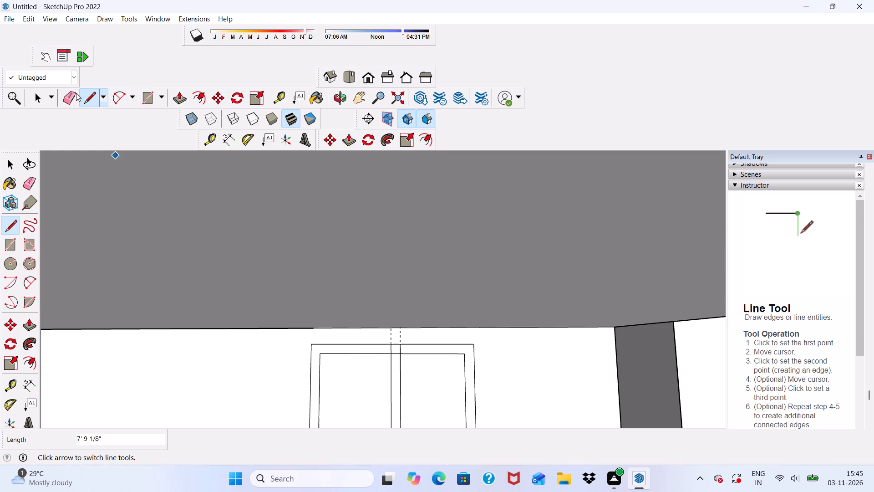
# Erase the guides, the divider line stubs in the frame's top band and the inner top edge piece between them.
pyautogui.click(68, 94)
pyautogui.scroll(-1, 236, 232)
pyautogui.scroll(5, 342, 292)
pyautogui.scroll(4, 401, 332)
pyautogui.moveTo(384, 345); pyautogui.dragTo(427, 341)
pyautogui.moveTo(410, 364); pyautogui.dragTo(406, 377)
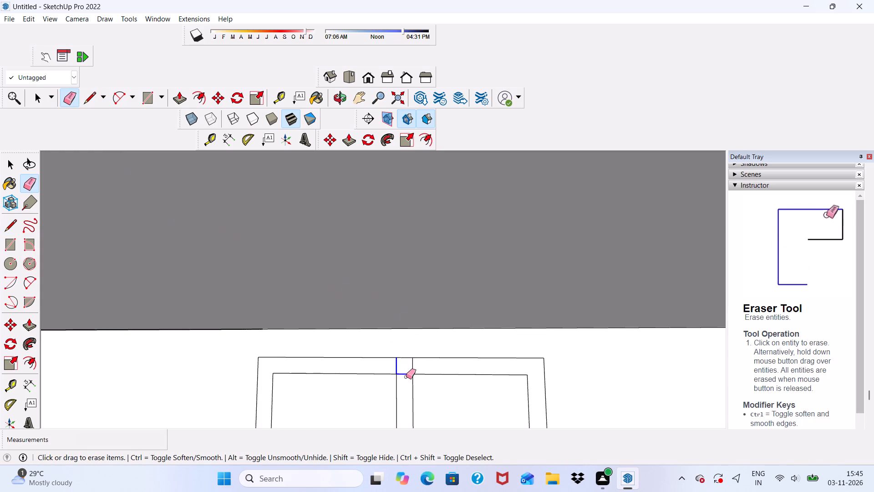
pyautogui.moveTo(406, 377); pyautogui.dragTo(418, 364)
pyautogui.scroll(-9, 407, 297)
# Push/Pull the lower storey opening's frame and central divider face outward by 3".
pyautogui.press('space')
pyautogui.scroll(6, 429, 358)
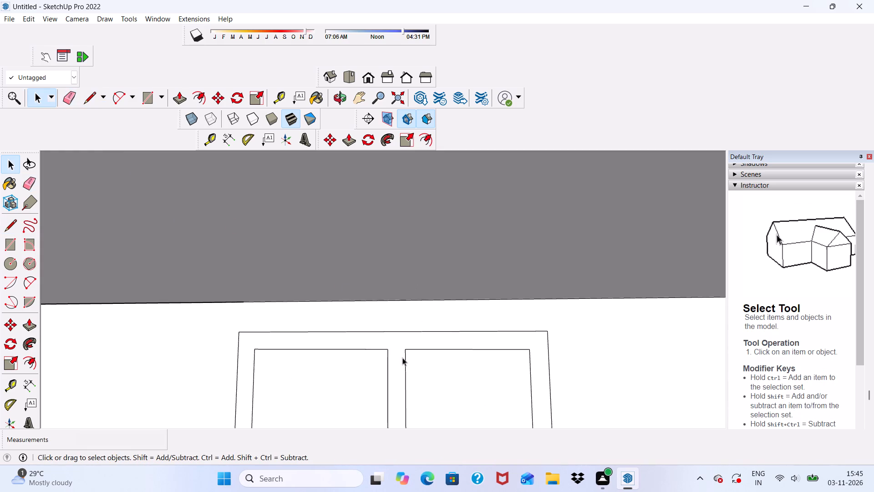
pyautogui.click(393, 358)
pyautogui.click(175, 92)
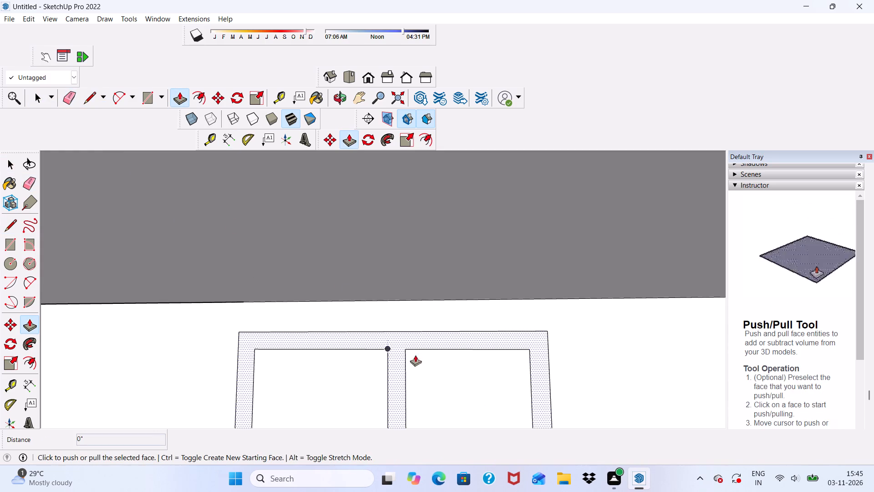
pyautogui.scroll(4, 416, 356)
pyautogui.click(392, 343)
pyautogui.scroll(-4, 305, 323)
pyautogui.scroll(-6, 336, 281)
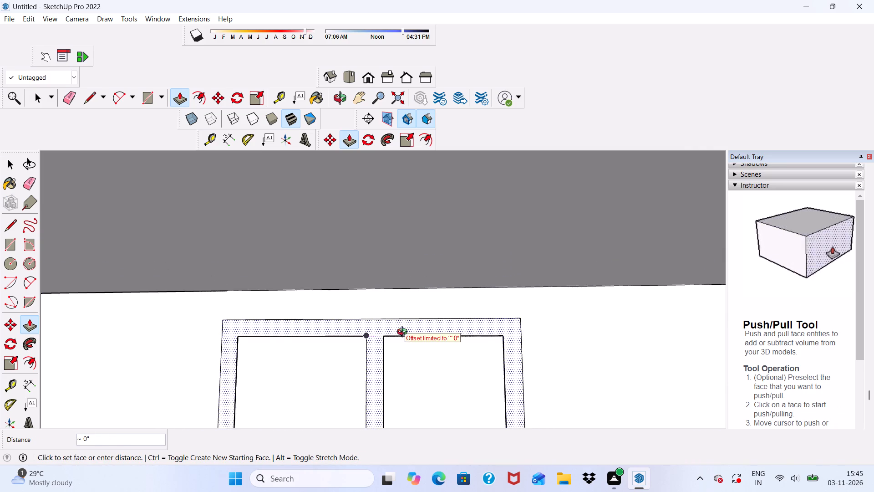
pyautogui.moveTo(404, 333); pyautogui.dragTo(346, 348, button='middle')
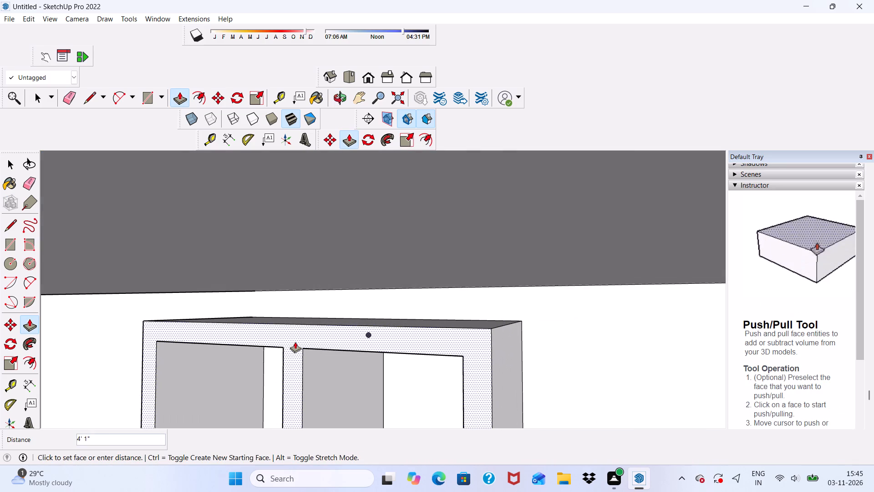
pyautogui.press('3')
pyautogui.hotkey('shift', '"')
pyautogui.press('Return')
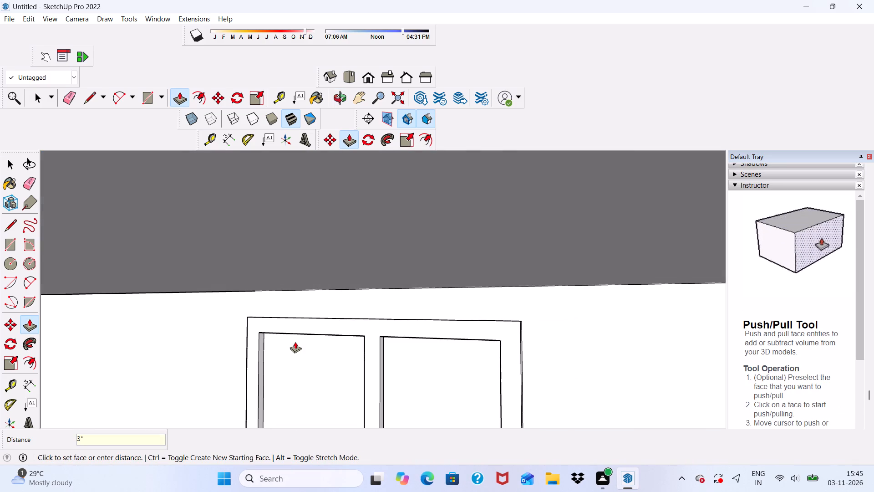
# Push/Pull the upper storey opening's frame and central divider face outward by 3".
pyautogui.scroll(-7, 317, 428)
pyautogui.scroll(-20, 405, 388)
pyautogui.scroll(-1, 405, 388)
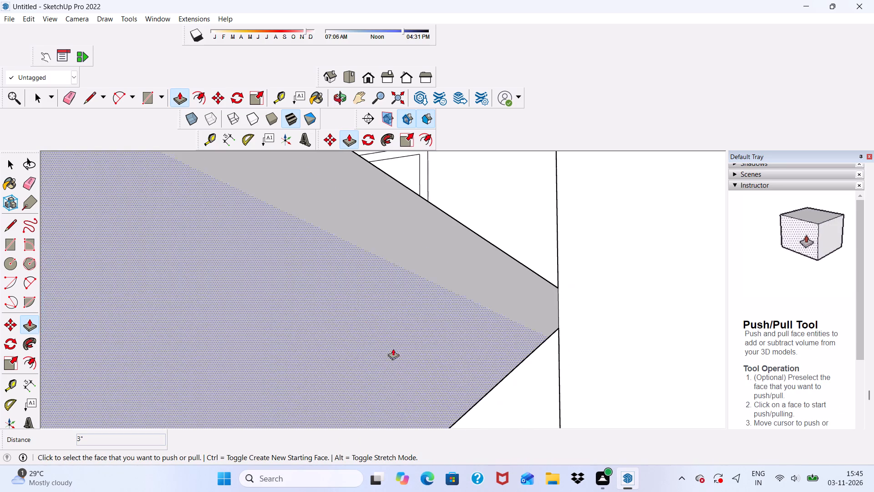
pyautogui.click(370, 75)
pyautogui.scroll(-11, 401, 161)
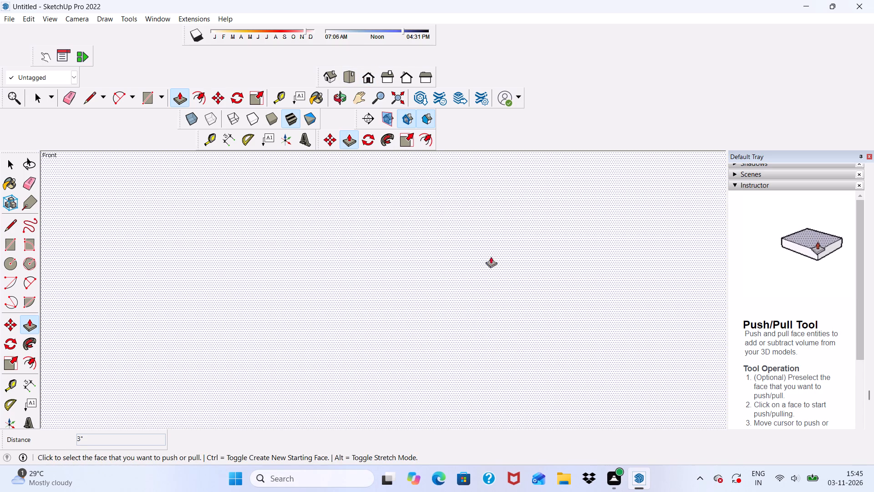
pyautogui.scroll(-20, 491, 256)
pyautogui.scroll(-12, 491, 256)
pyautogui.scroll(5, 456, 251)
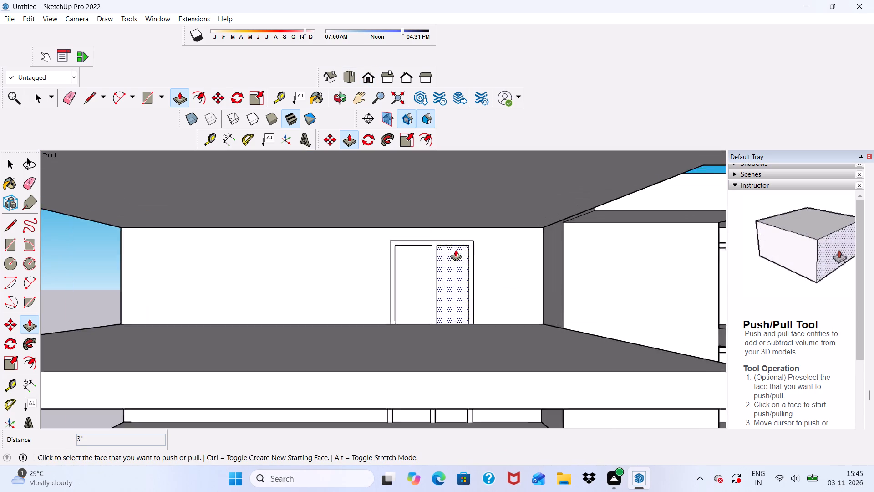
pyautogui.scroll(2, 456, 250)
pyautogui.scroll(-1, 452, 228)
pyautogui.scroll(17, 446, 228)
pyautogui.click(422, 261)
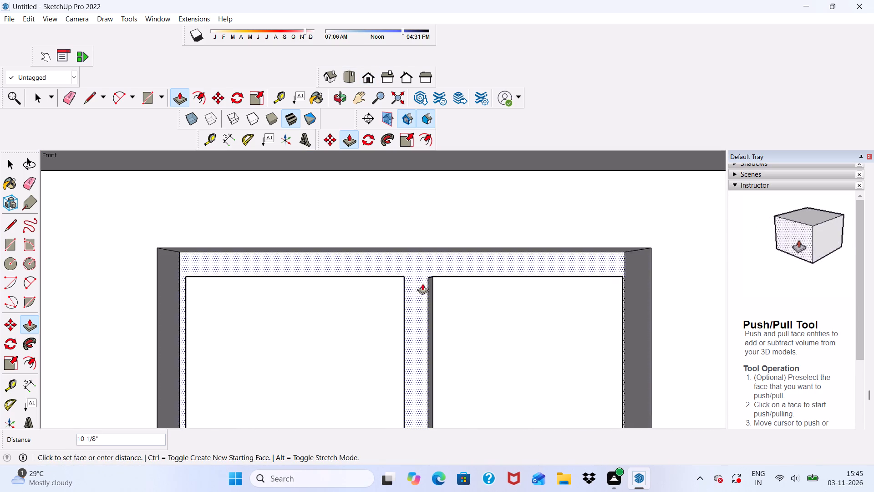
pyautogui.press('3')
pyautogui.hotkey('shift', '"')
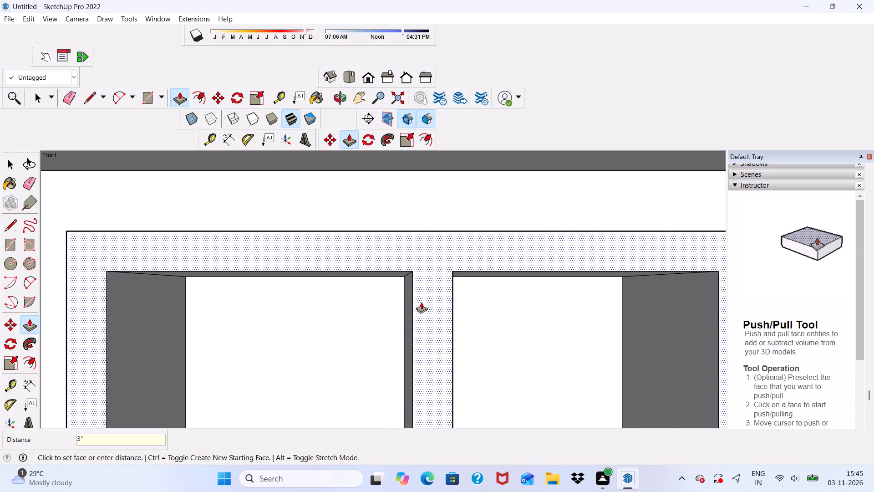
pyautogui.press('Return')
pyautogui.press('space')
# Draw a small window rectangle about 6' high by 3' wide on the upper storey's recessed wall, beside the framed opening.
pyautogui.scroll(-6, 407, 285)
pyautogui.scroll(-5, 404, 238)
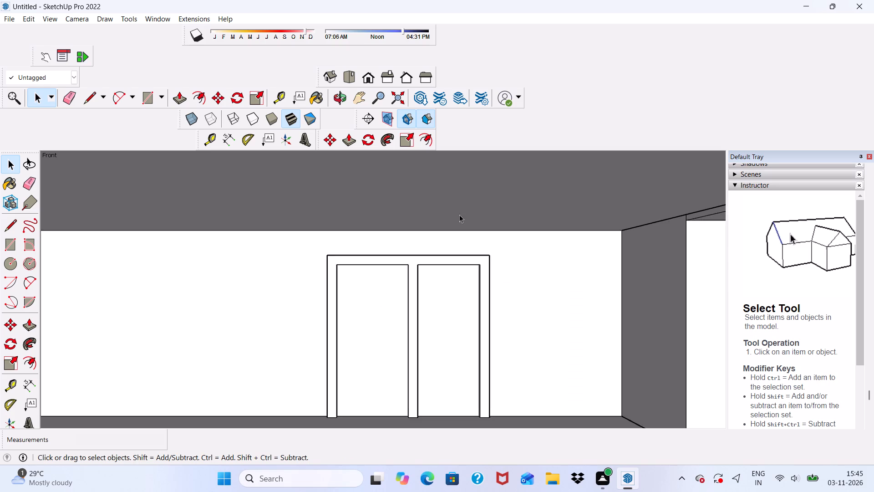
pyautogui.scroll(-11, 459, 215)
pyautogui.moveTo(468, 343); pyautogui.dragTo(545, 344, button='middle')
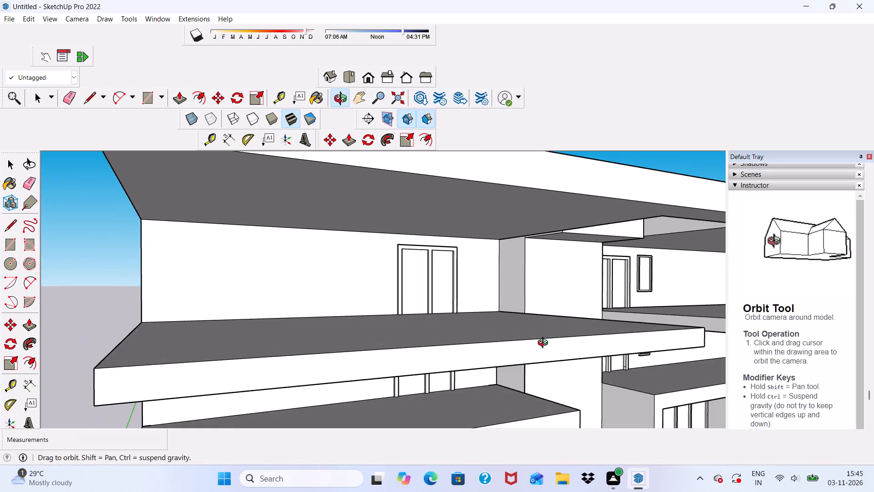
pyautogui.moveTo(545, 344); pyautogui.dragTo(471, 353, button='middle')
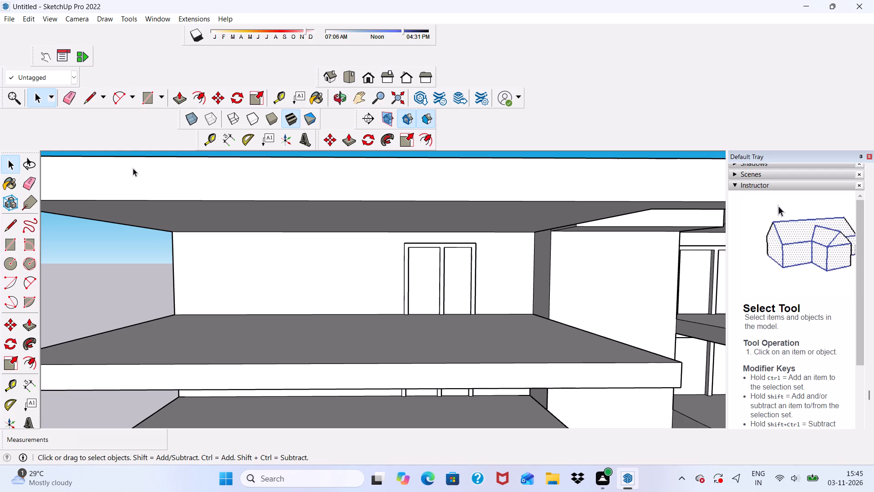
pyautogui.click(137, 92)
pyautogui.scroll(3, 338, 242)
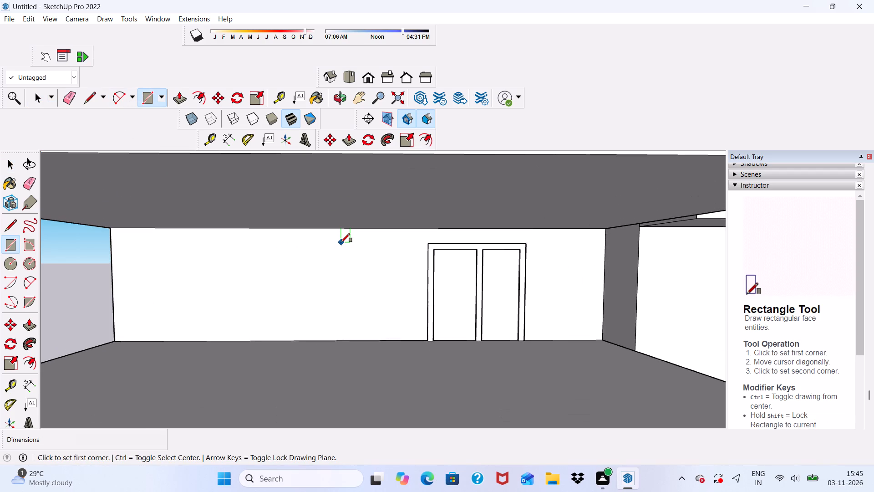
pyautogui.click(341, 241)
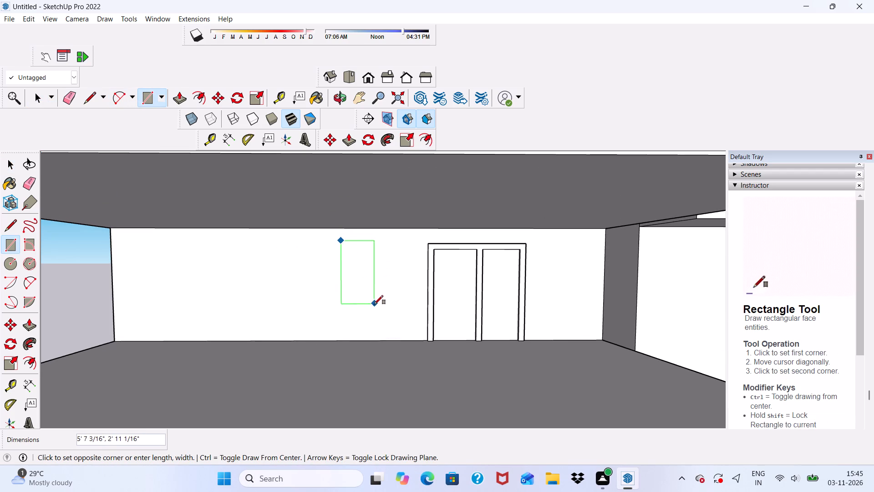
pyautogui.click(375, 308)
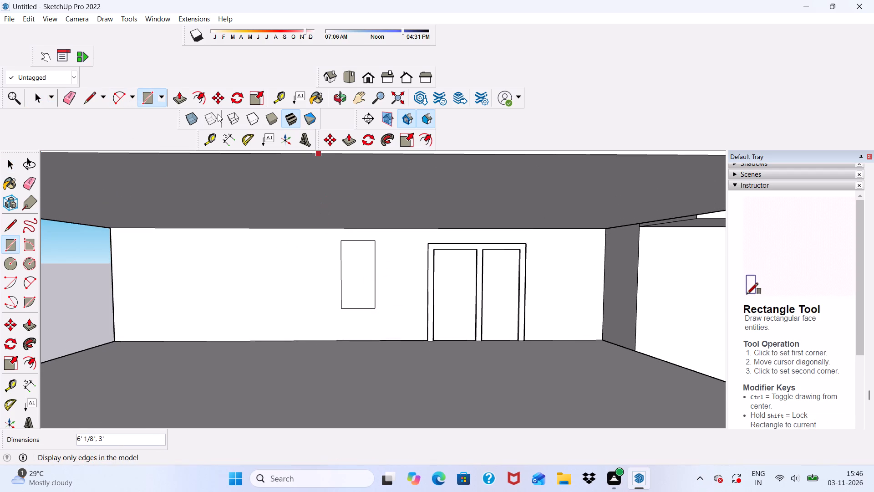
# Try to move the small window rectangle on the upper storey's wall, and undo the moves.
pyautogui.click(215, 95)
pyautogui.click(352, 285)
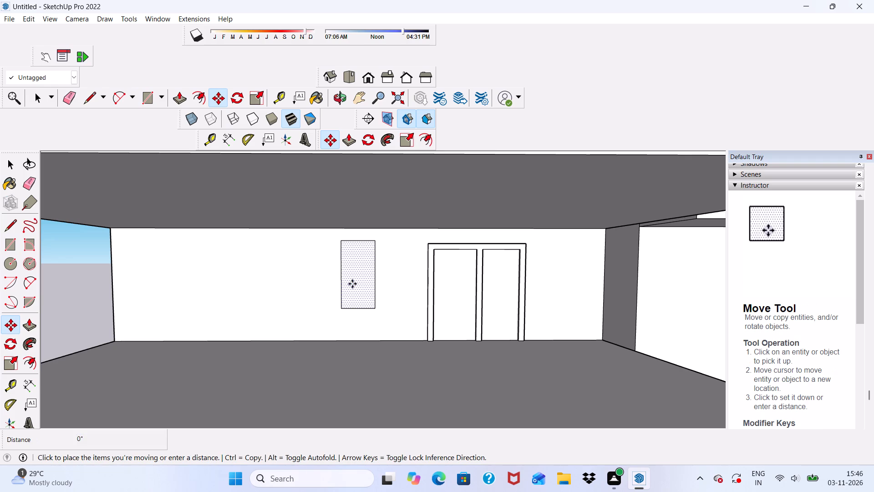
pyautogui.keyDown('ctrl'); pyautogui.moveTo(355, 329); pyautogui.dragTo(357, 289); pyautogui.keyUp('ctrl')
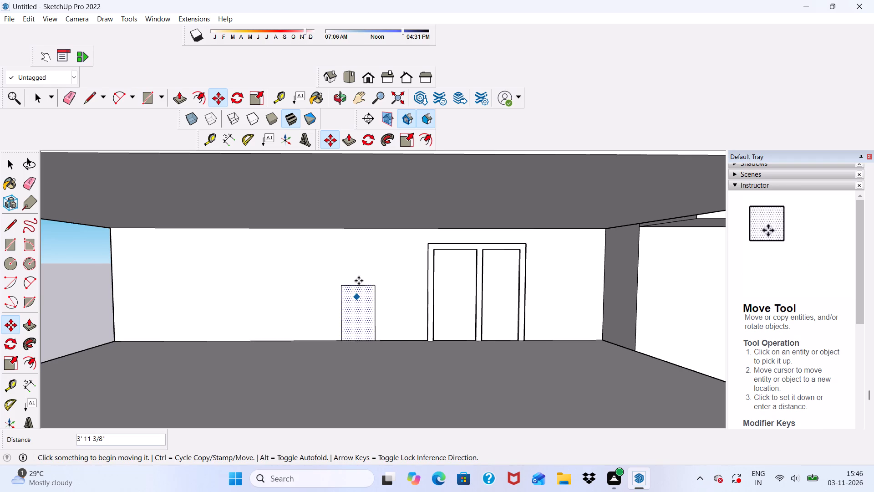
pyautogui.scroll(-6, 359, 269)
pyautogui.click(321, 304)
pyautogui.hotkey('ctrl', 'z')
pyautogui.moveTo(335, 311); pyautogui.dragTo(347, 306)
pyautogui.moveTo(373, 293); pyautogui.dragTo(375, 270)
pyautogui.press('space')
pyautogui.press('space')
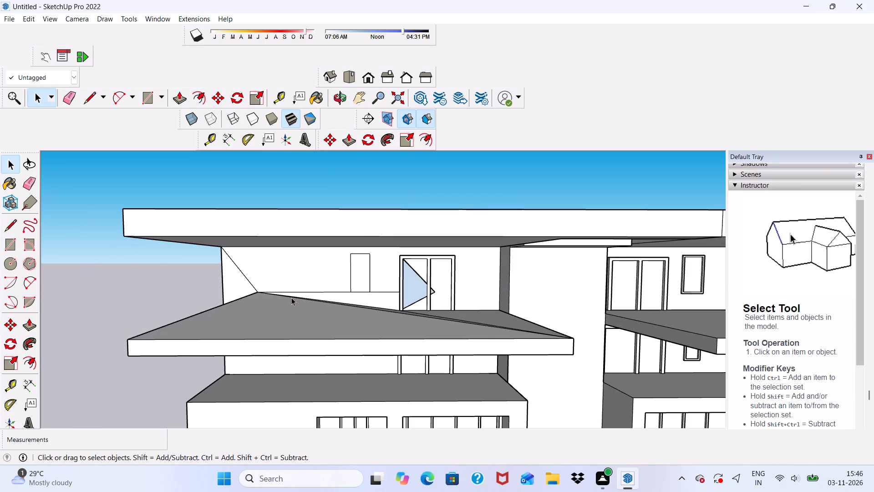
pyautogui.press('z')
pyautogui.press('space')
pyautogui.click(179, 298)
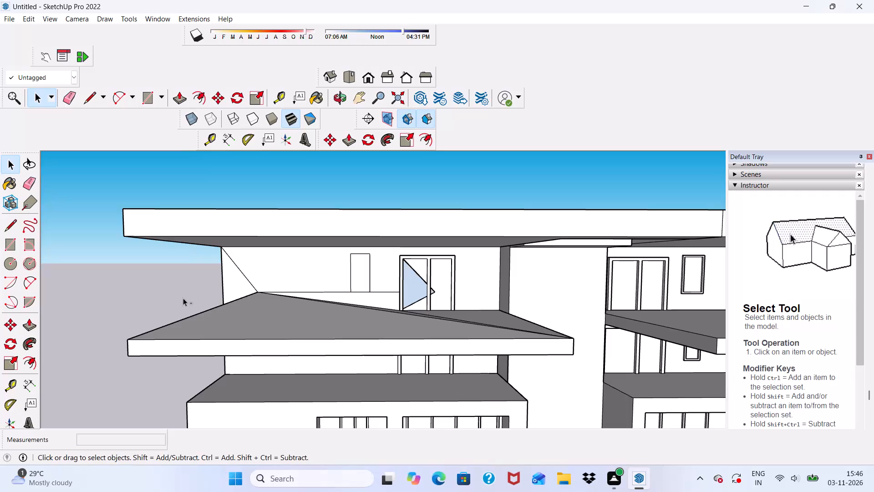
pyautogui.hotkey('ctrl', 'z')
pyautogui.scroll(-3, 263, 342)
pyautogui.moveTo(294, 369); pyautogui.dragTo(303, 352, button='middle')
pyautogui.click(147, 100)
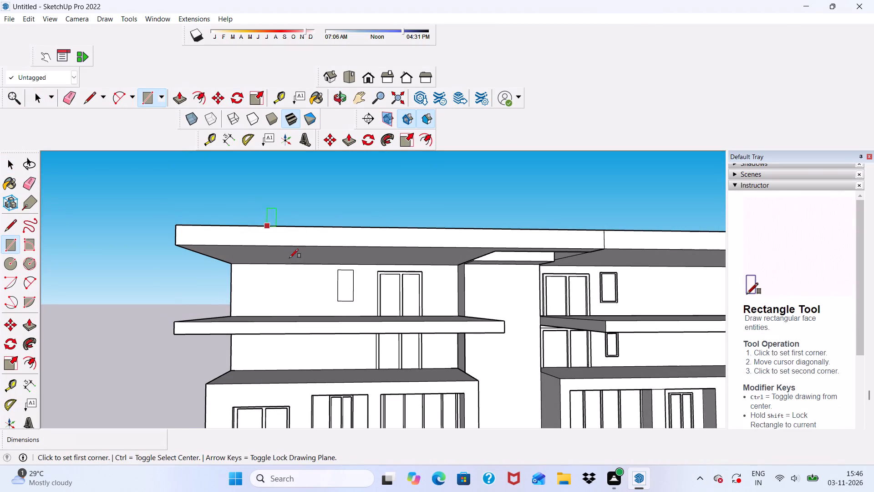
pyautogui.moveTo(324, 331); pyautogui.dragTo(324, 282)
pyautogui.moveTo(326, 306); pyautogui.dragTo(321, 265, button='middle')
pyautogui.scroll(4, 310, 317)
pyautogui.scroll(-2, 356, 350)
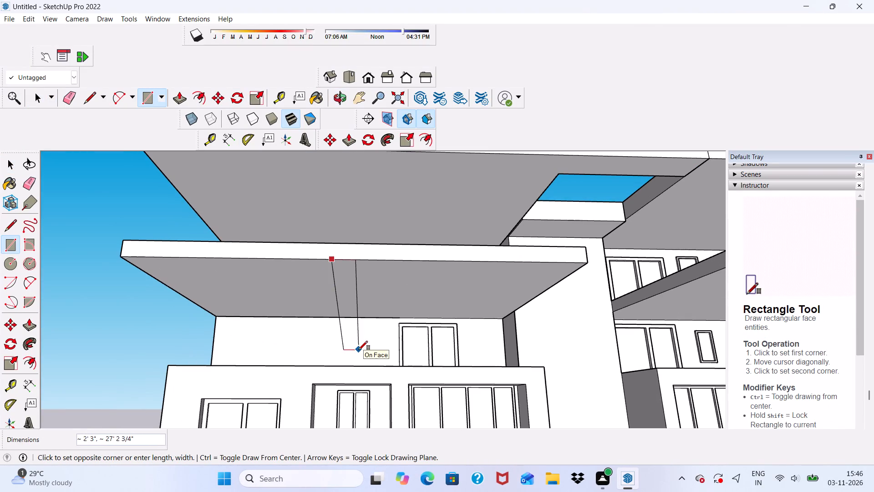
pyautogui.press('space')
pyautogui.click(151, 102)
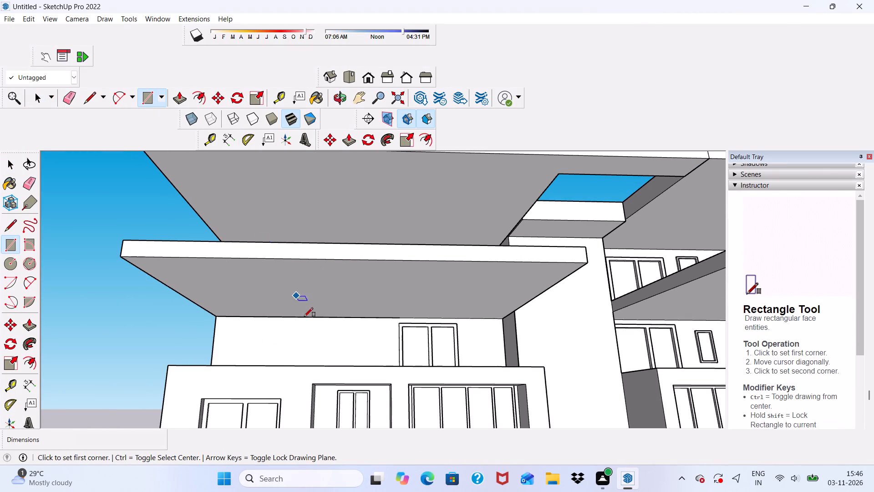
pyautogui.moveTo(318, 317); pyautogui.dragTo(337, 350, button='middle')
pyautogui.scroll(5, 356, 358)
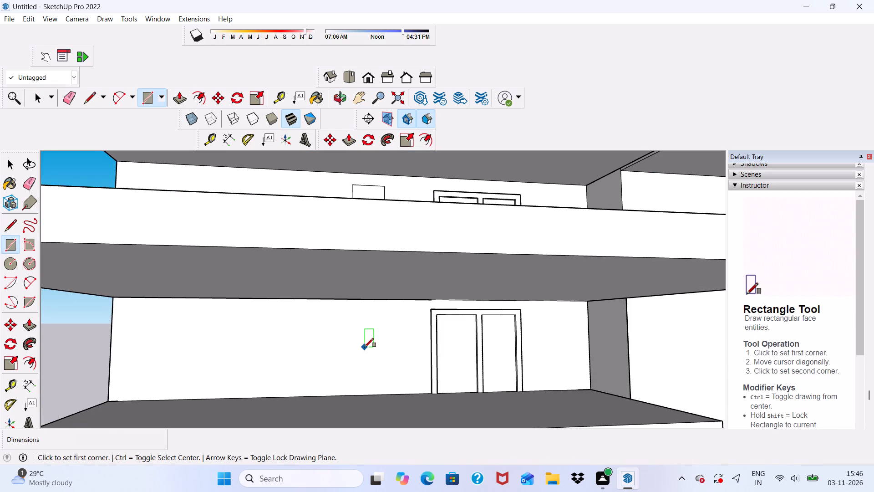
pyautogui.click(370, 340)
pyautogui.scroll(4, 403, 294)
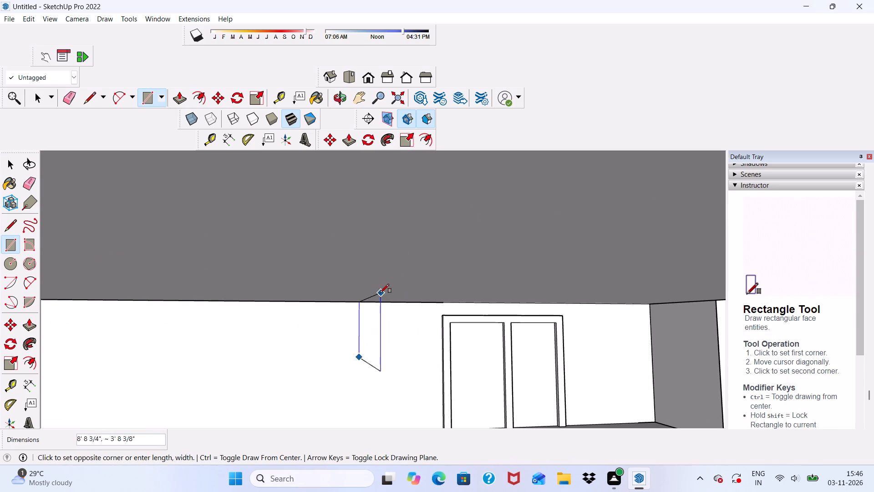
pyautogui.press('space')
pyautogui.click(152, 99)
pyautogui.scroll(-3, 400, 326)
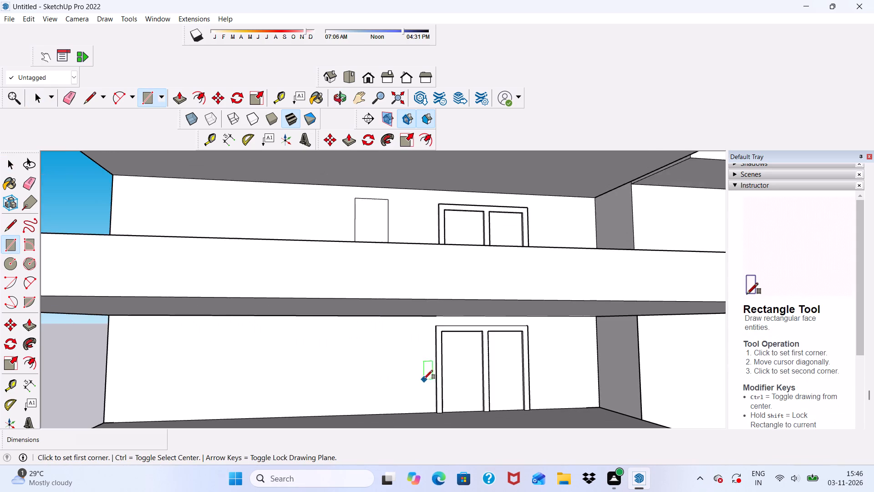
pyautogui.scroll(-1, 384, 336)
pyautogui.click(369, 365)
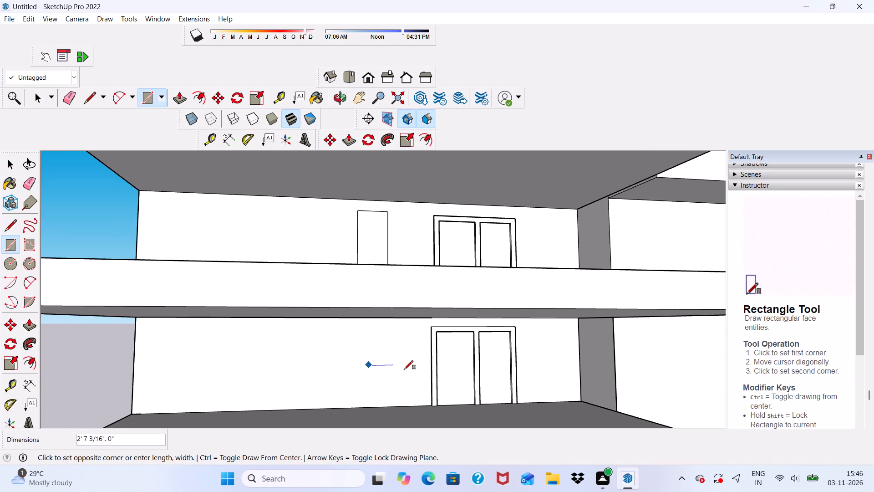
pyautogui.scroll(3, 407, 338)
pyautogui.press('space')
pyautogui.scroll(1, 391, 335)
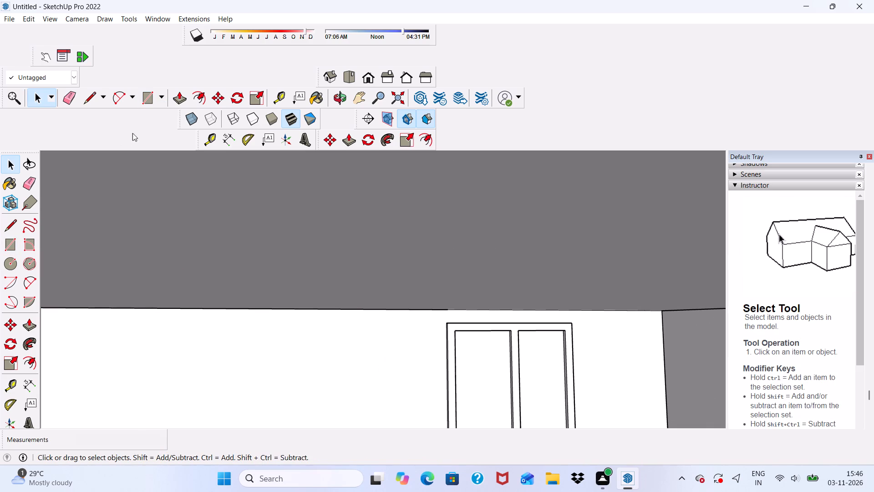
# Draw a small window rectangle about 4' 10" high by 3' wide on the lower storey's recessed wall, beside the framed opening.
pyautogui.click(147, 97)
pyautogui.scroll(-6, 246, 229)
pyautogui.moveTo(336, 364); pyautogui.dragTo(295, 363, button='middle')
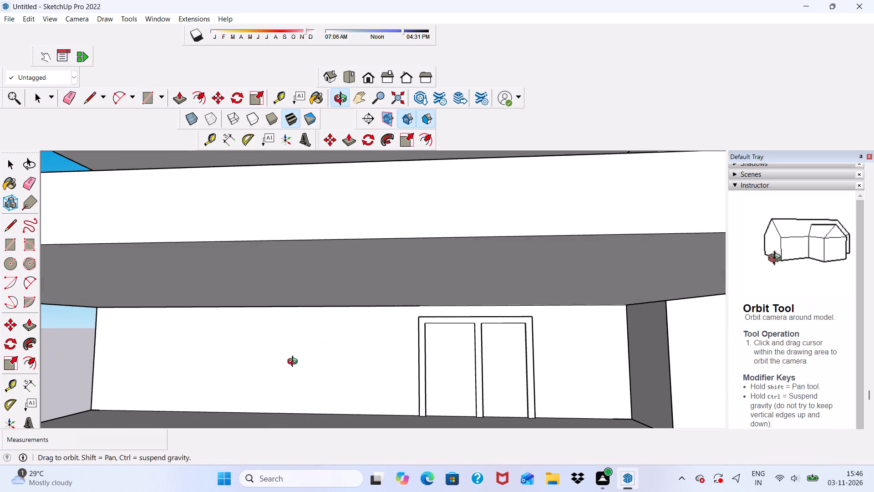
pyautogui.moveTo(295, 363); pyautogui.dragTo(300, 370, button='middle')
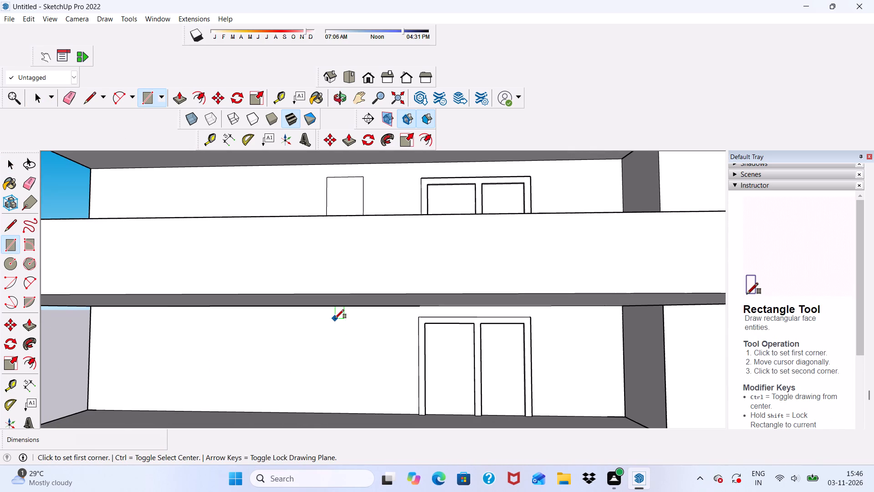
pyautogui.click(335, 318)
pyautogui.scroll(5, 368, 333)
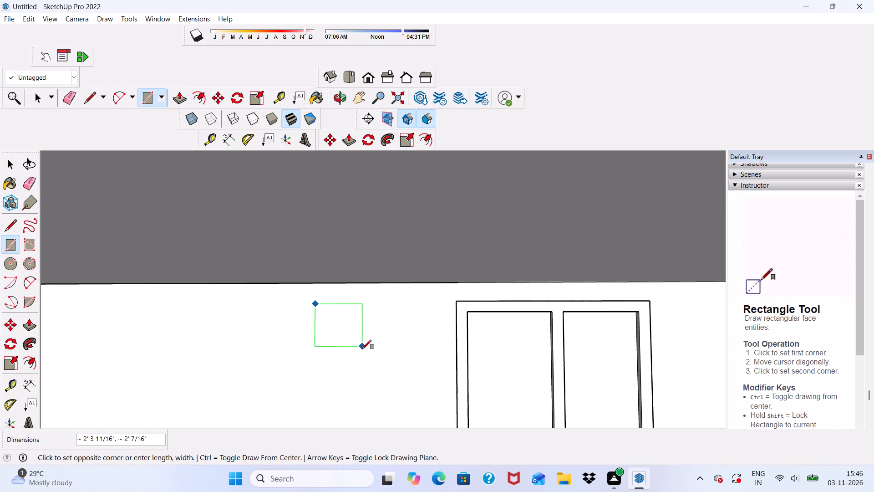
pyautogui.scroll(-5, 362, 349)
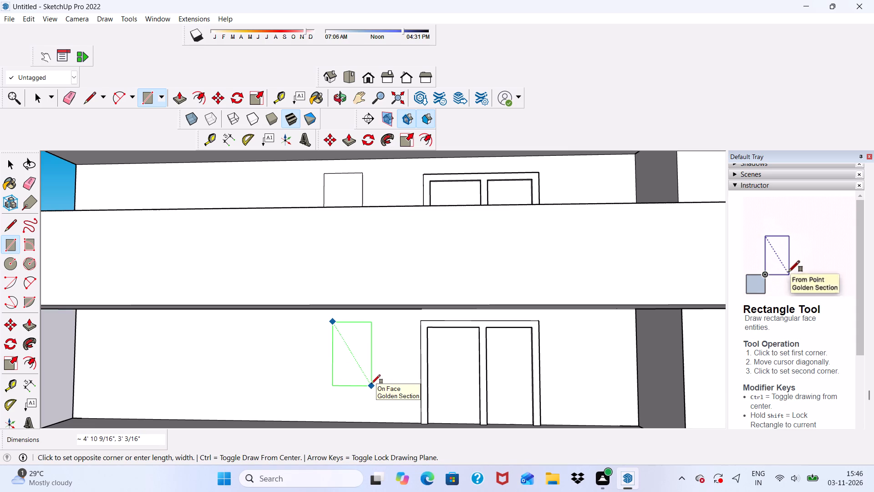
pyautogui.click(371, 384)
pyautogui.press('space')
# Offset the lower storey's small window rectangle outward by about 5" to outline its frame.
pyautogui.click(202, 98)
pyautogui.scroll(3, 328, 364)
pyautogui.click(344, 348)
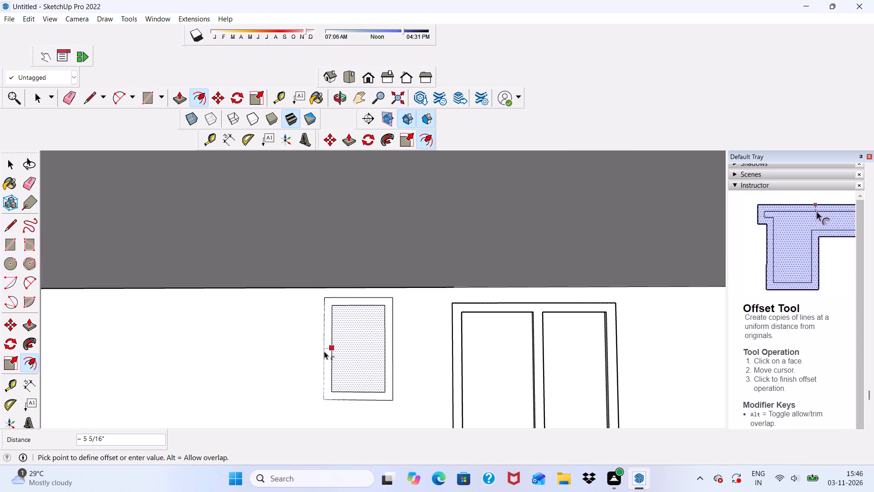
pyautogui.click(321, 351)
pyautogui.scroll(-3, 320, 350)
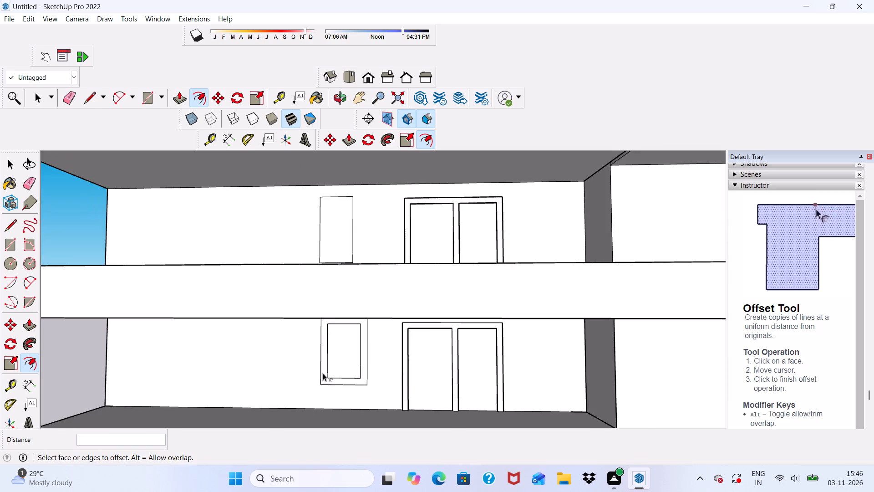
# Offset the upper storey's small window rectangle outward to outline its frame.
pyautogui.scroll(-8, 323, 373)
pyautogui.moveTo(340, 357); pyautogui.dragTo(354, 384, button='middle')
pyautogui.scroll(6, 323, 301)
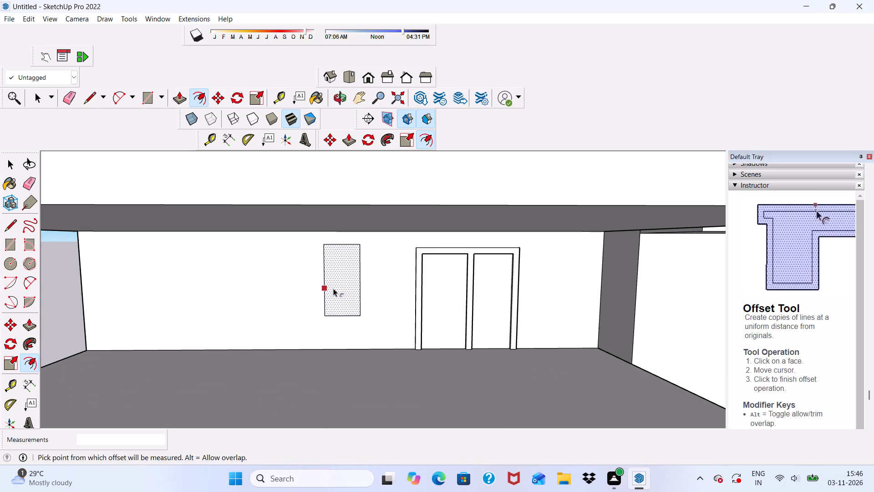
pyautogui.click(333, 288)
pyautogui.click(319, 287)
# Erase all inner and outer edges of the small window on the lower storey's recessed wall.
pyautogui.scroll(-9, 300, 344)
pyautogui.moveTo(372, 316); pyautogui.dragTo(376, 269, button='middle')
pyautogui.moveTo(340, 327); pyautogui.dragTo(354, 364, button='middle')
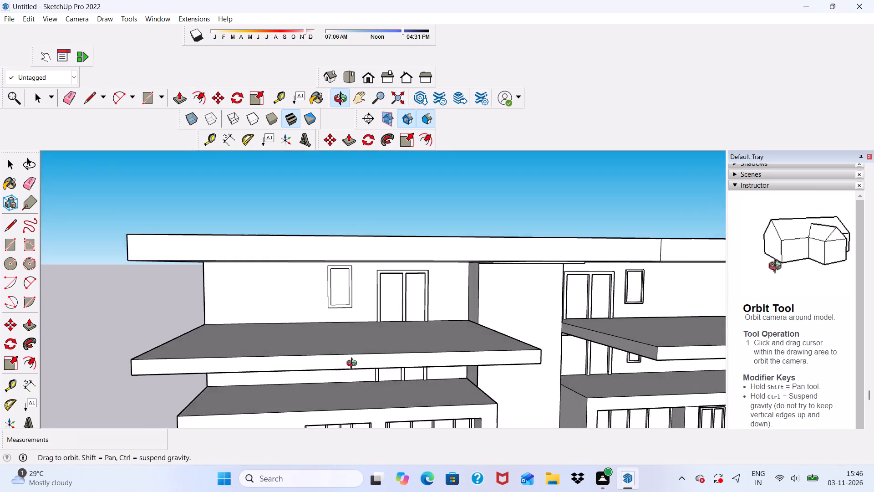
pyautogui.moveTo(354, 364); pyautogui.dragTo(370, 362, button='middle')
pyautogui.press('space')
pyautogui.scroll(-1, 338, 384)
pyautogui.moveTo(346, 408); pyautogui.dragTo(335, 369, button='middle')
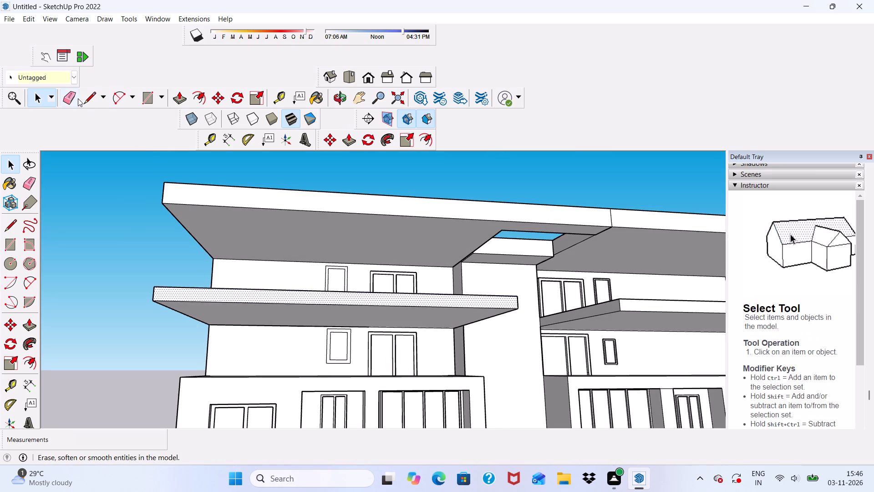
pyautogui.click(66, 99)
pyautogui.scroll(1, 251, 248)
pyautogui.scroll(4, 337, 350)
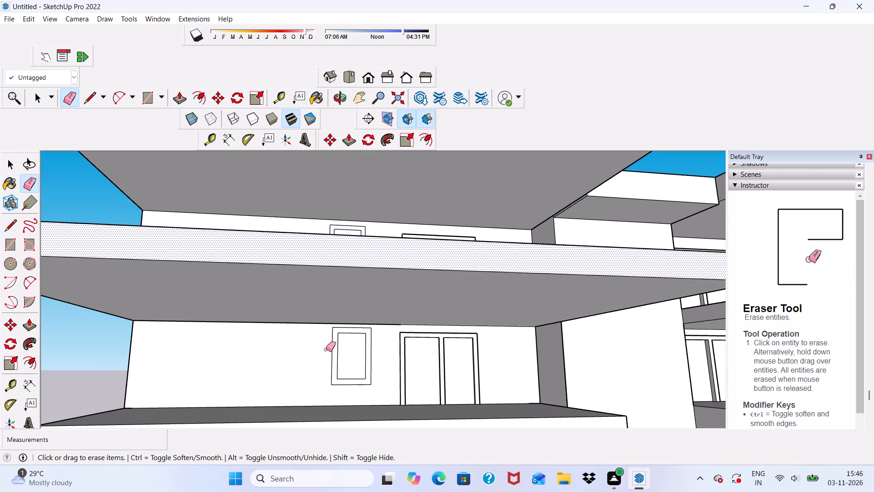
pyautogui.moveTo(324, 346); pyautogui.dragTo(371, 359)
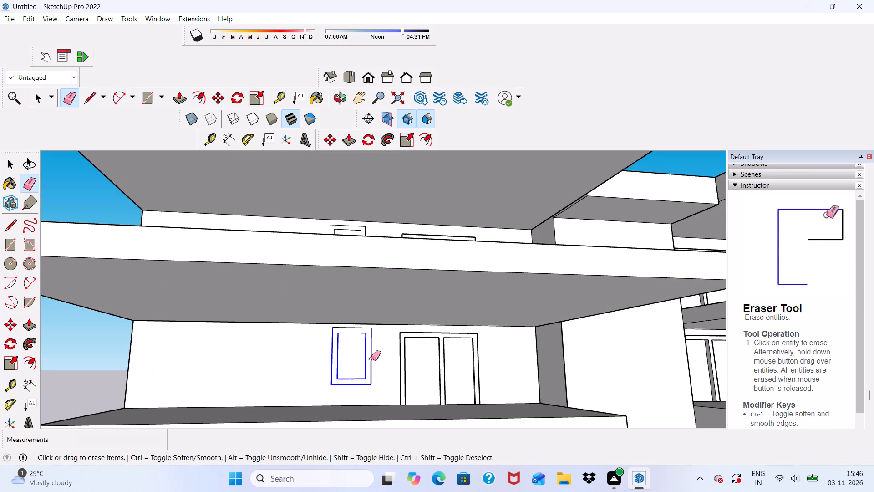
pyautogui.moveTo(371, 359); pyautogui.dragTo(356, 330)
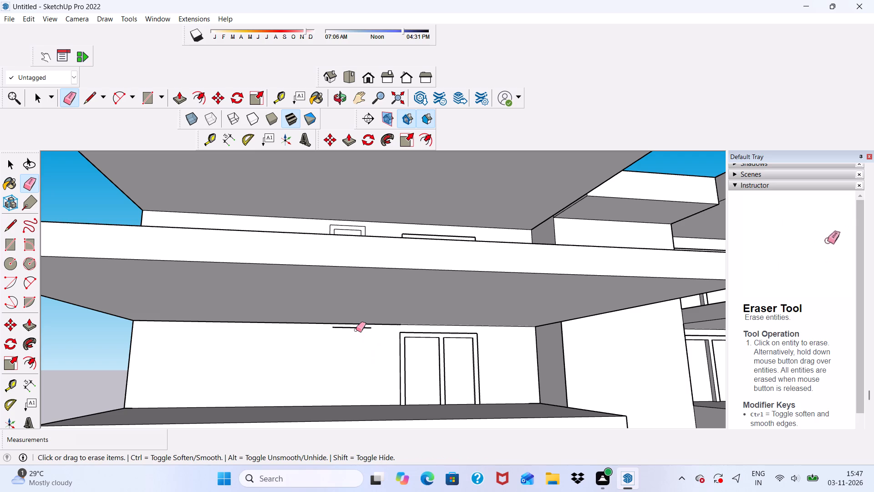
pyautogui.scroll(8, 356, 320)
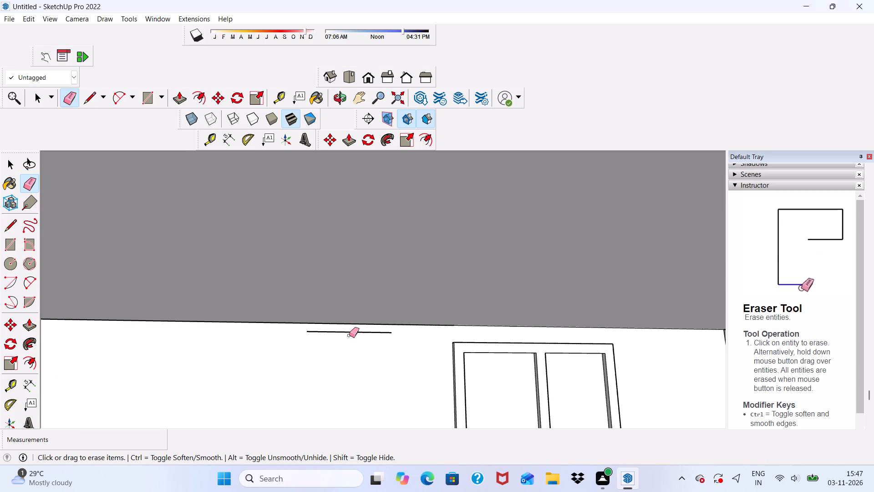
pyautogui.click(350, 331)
# Draw a small window rectangle about 5' 9" high by 2' 7" wide on the lower storey's recessed wall, beside the framed opening.
pyautogui.click(148, 101)
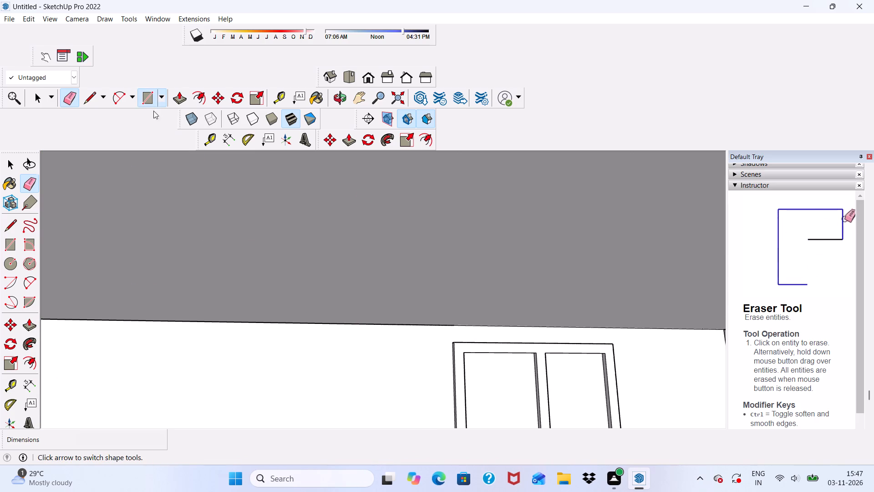
pyautogui.click(313, 350)
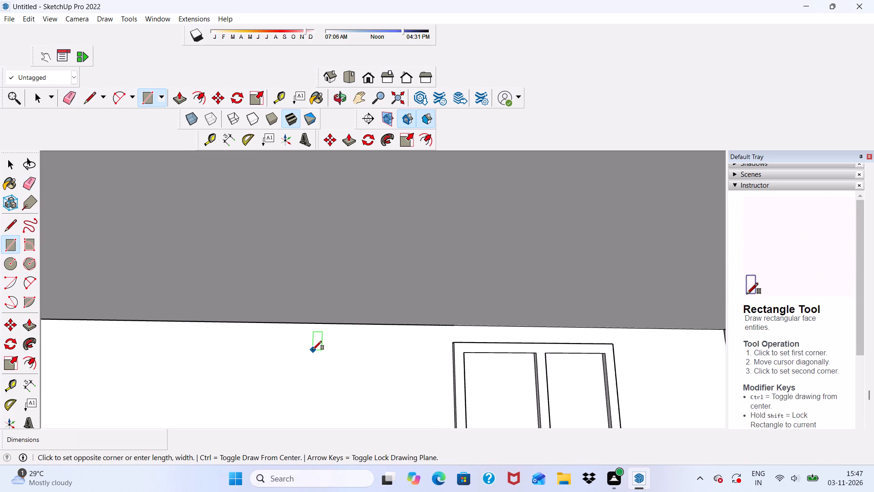
pyautogui.scroll(-4, 315, 337)
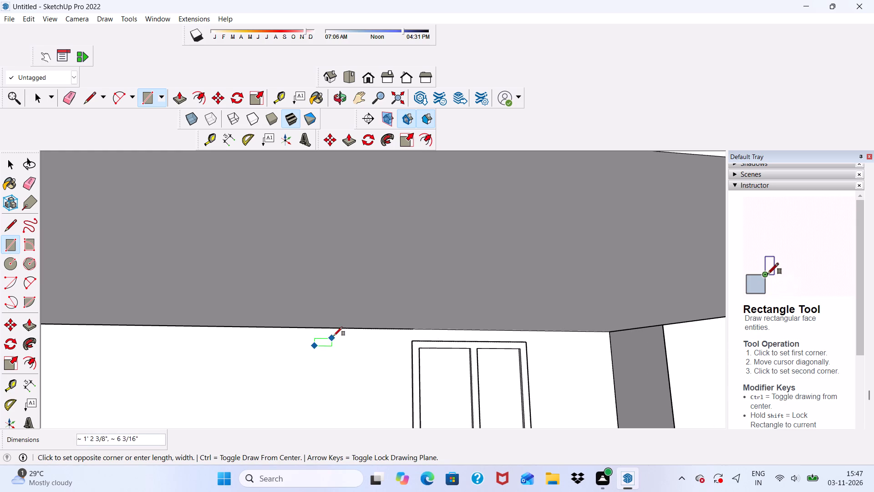
pyautogui.scroll(-4, 338, 310)
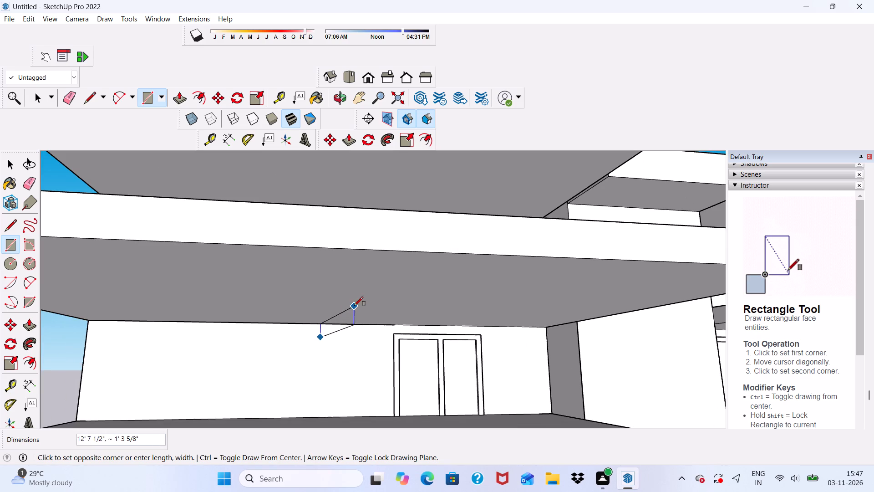
pyautogui.scroll(-4, 377, 329)
pyautogui.scroll(4, 380, 367)
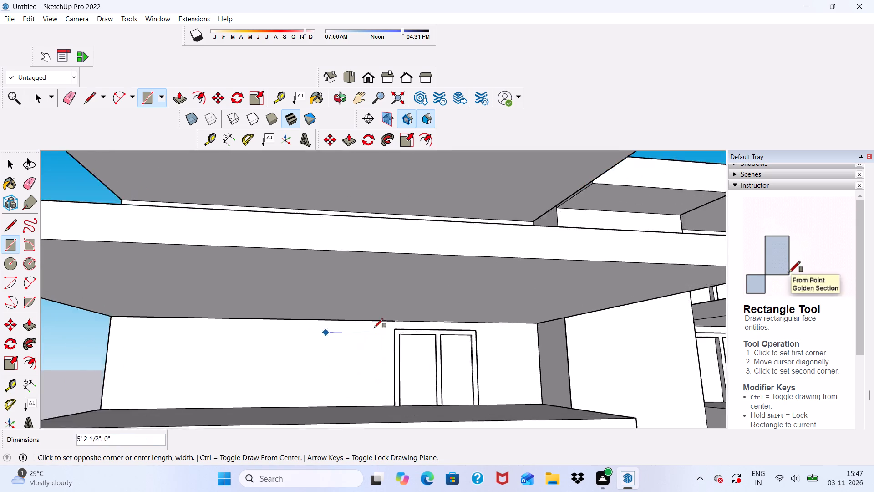
pyautogui.scroll(2, 374, 328)
pyautogui.scroll(-6, 325, 303)
pyautogui.moveTo(346, 378); pyautogui.dragTo(350, 396, button='middle')
pyautogui.scroll(1, 350, 397)
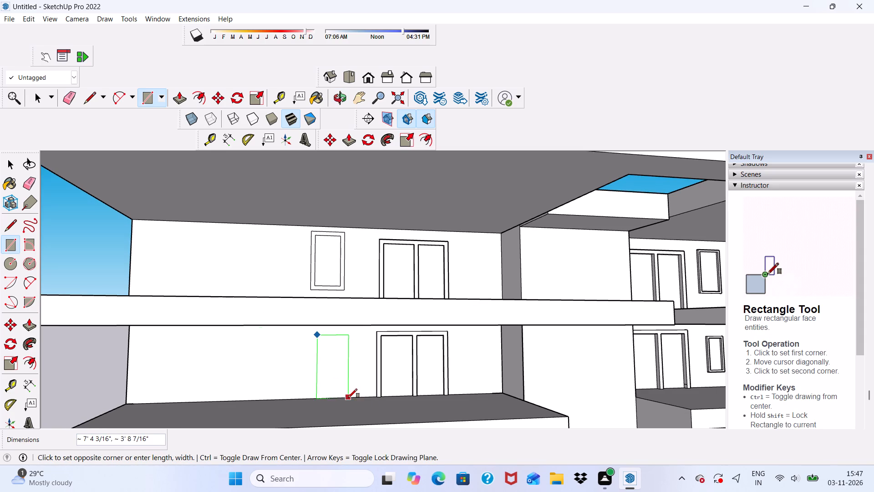
pyautogui.scroll(5, 346, 388)
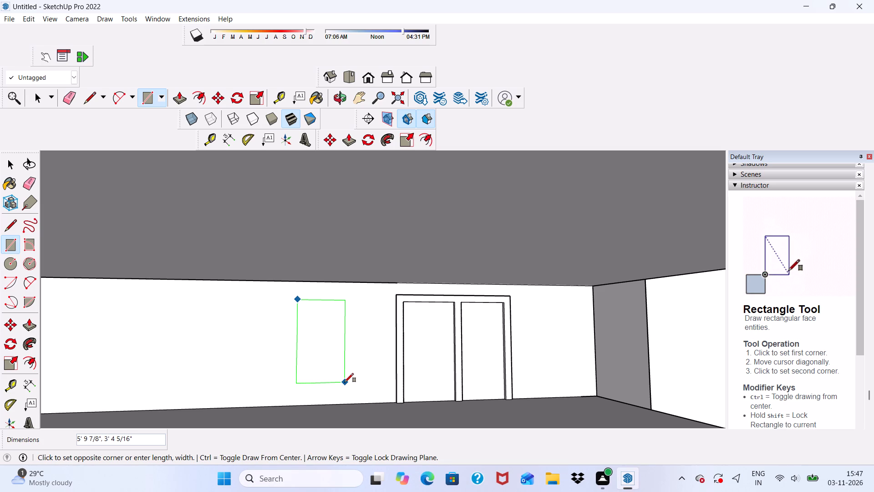
pyautogui.scroll(1, 339, 353)
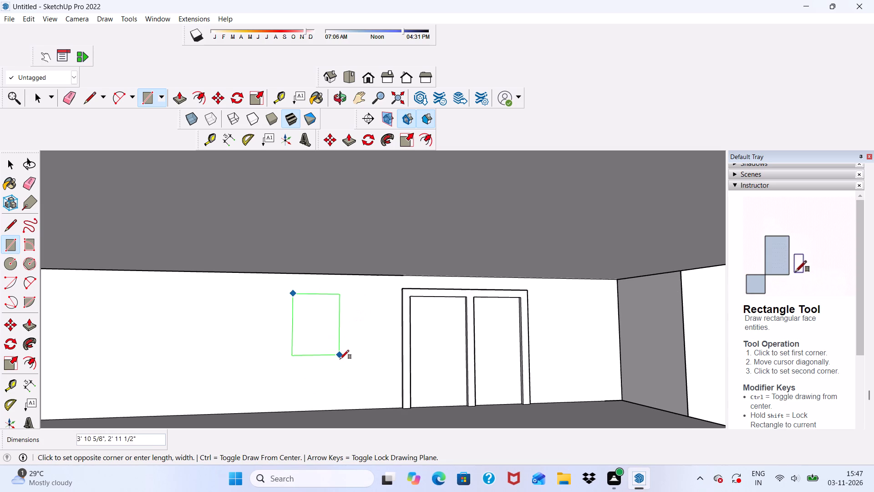
pyautogui.scroll(1, 340, 359)
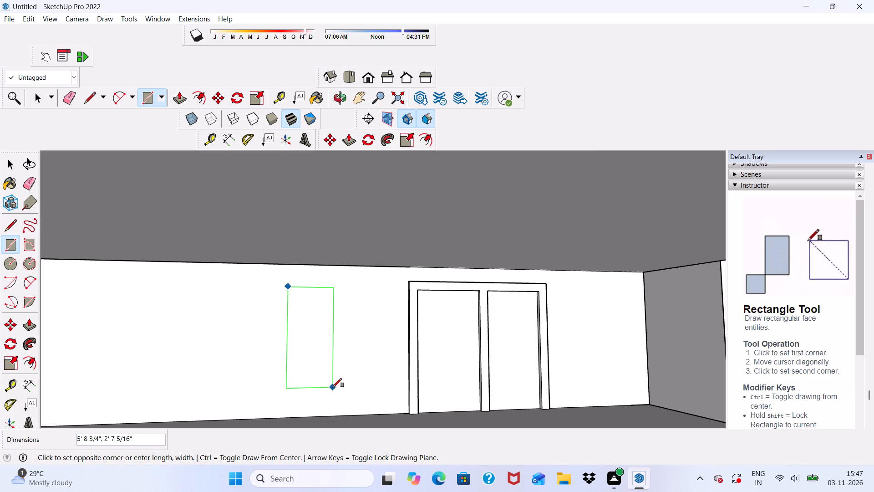
pyautogui.click(333, 387)
# Offset the lower storey's small window rectangle outward by about 7" to outline its frame.
pyautogui.scroll(-5, 329, 360)
pyautogui.moveTo(338, 381); pyautogui.dragTo(277, 379, button='middle')
pyautogui.moveTo(198, 96); pyautogui.dragTo(202, 100)
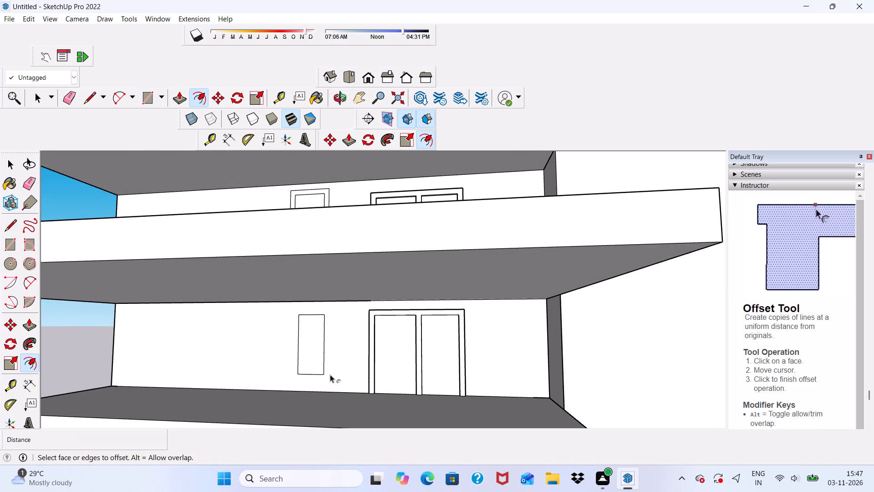
pyautogui.scroll(4, 333, 379)
pyautogui.click(288, 332)
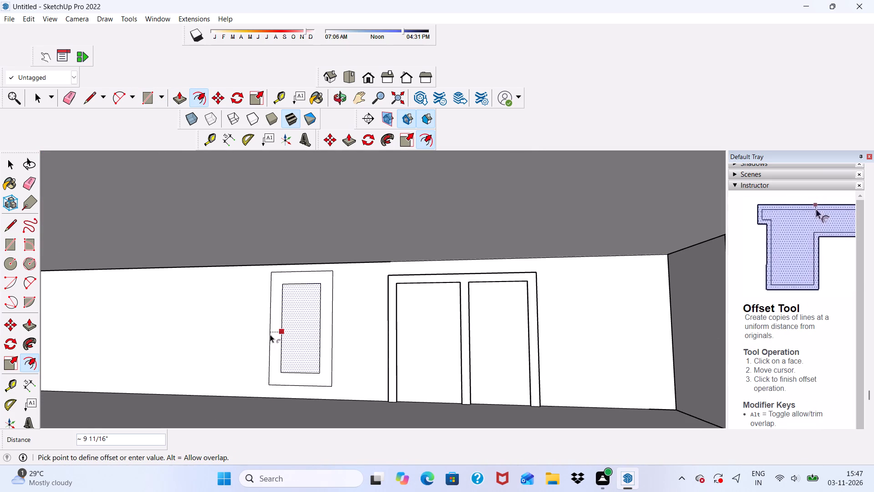
pyautogui.click(274, 333)
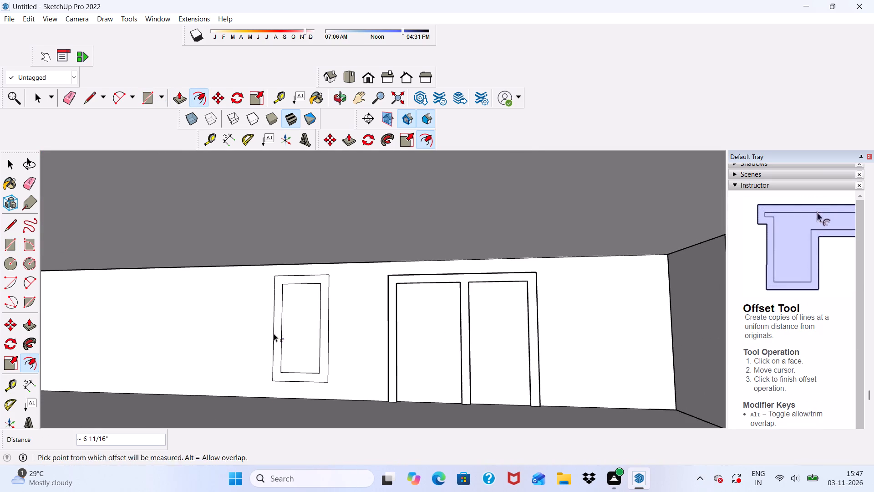
# Push/Pull the small window's frame on the upper storey's recessed wall outward by 3".
pyautogui.scroll(-11, 278, 331)
pyautogui.scroll(1, 368, 354)
pyautogui.moveTo(368, 355); pyautogui.dragTo(421, 362, button='middle')
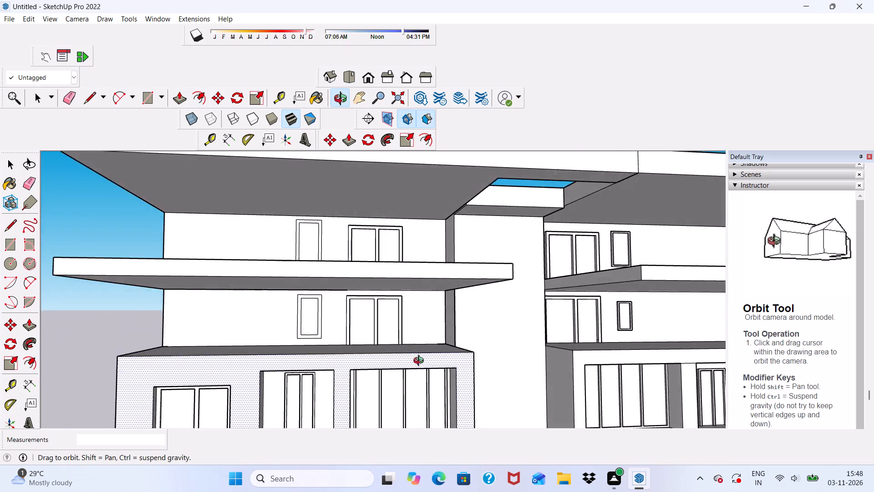
pyautogui.moveTo(421, 362); pyautogui.dragTo(357, 385, button='middle')
pyautogui.press('space')
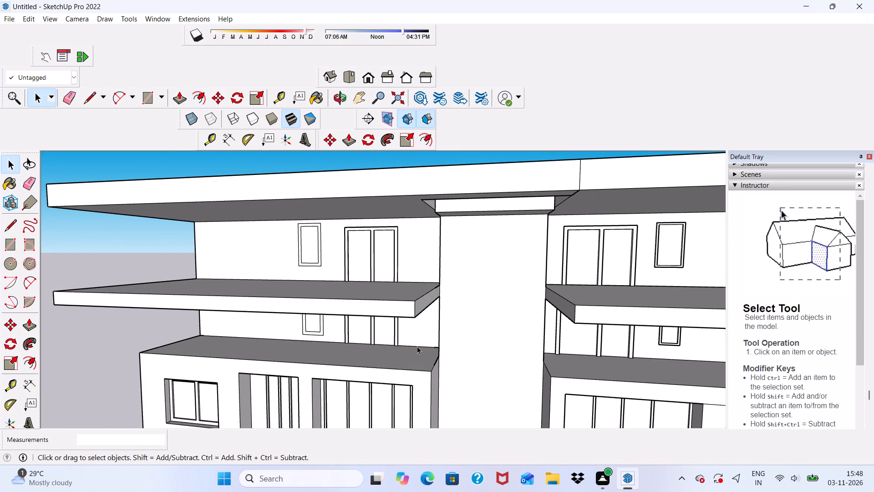
pyautogui.scroll(1, 307, 277)
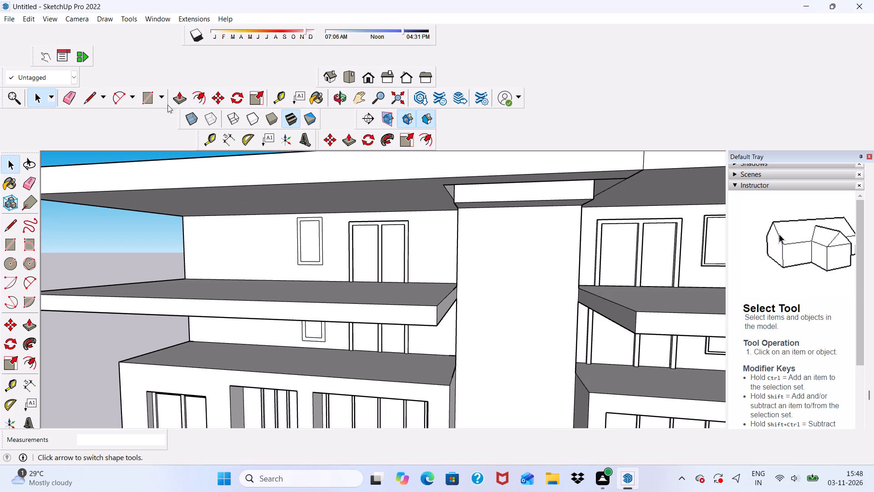
pyautogui.click(181, 99)
pyautogui.scroll(7, 330, 235)
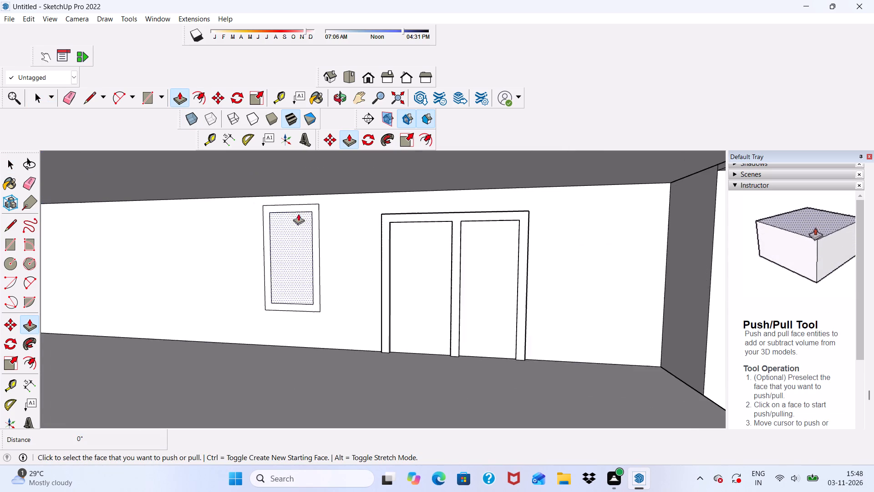
pyautogui.scroll(3, 298, 214)
pyautogui.click(319, 211)
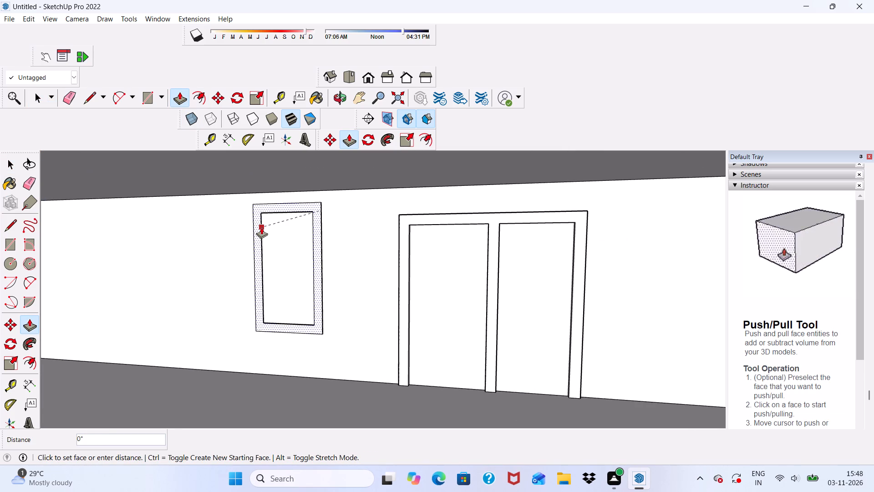
pyautogui.press('3')
pyautogui.hotkey('shift', '"')
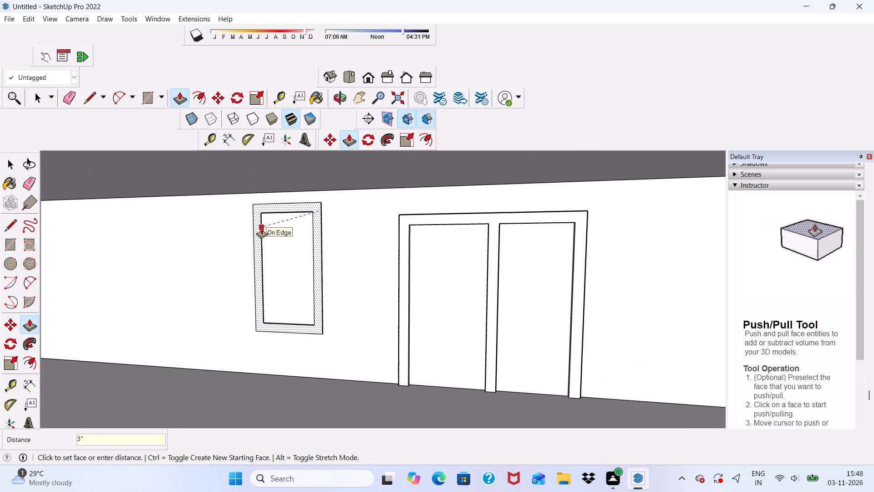
pyautogui.press('3')
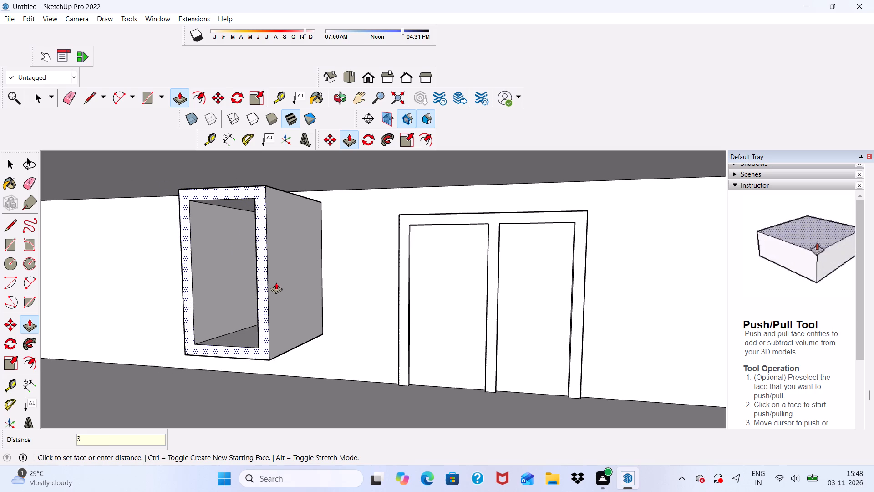
pyautogui.hotkey('shift', '"')
pyautogui.press('Return')
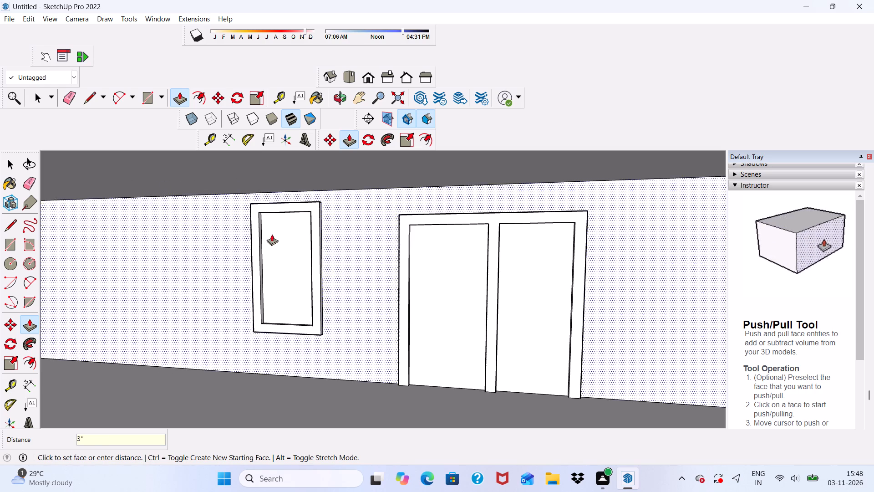
# Push/Pull the small window's frame on the lower storey's recessed wall outward by 3".
pyautogui.scroll(-5, 301, 228)
pyautogui.scroll(-9, 361, 215)
pyautogui.scroll(-1, 423, 264)
pyautogui.moveTo(423, 268); pyautogui.dragTo(475, 202, button='middle')
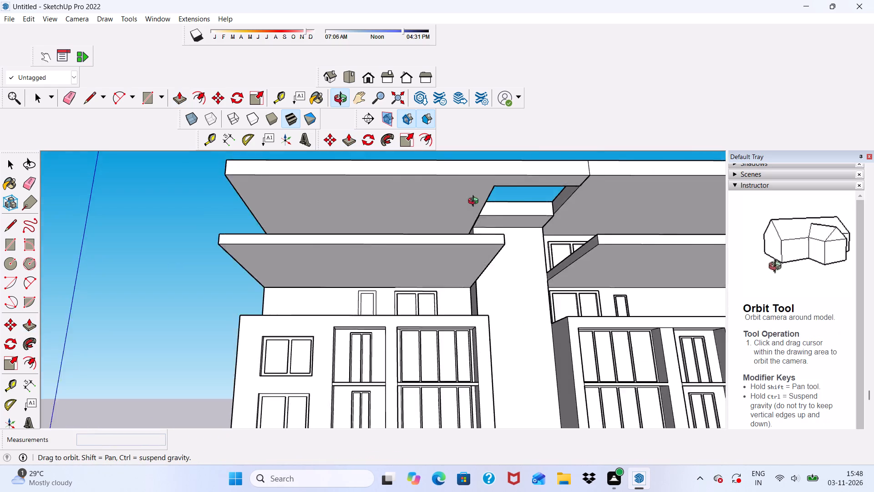
pyautogui.moveTo(475, 202); pyautogui.dragTo(485, 244, button='middle')
pyautogui.scroll(16, 384, 292)
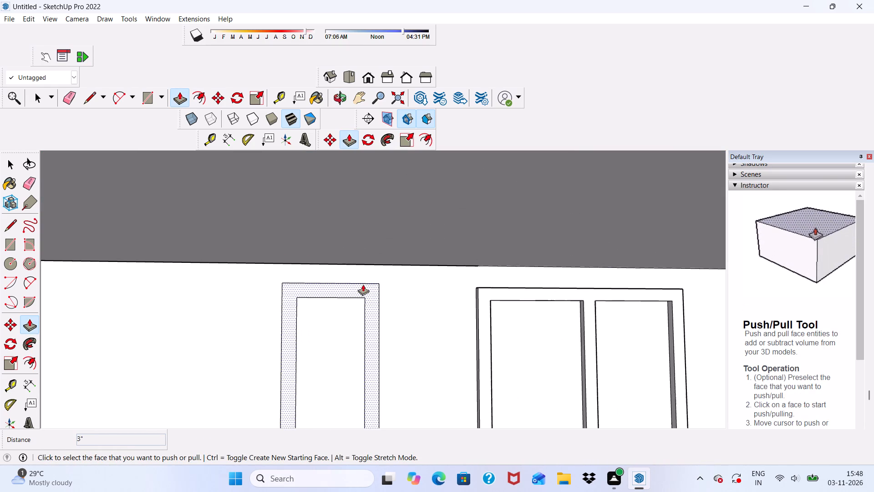
pyautogui.click(368, 296)
pyautogui.scroll(-4, 487, 276)
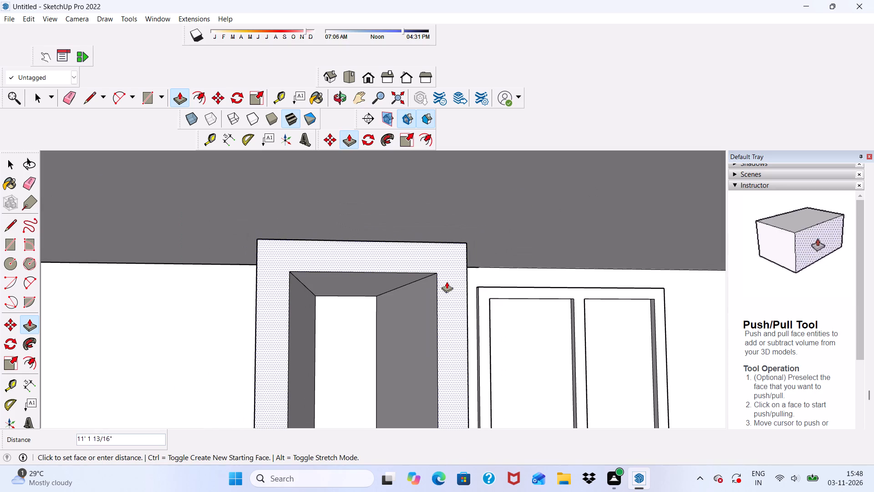
pyautogui.press('3')
pyautogui.hotkey('shift', '"')
pyautogui.press('Return')
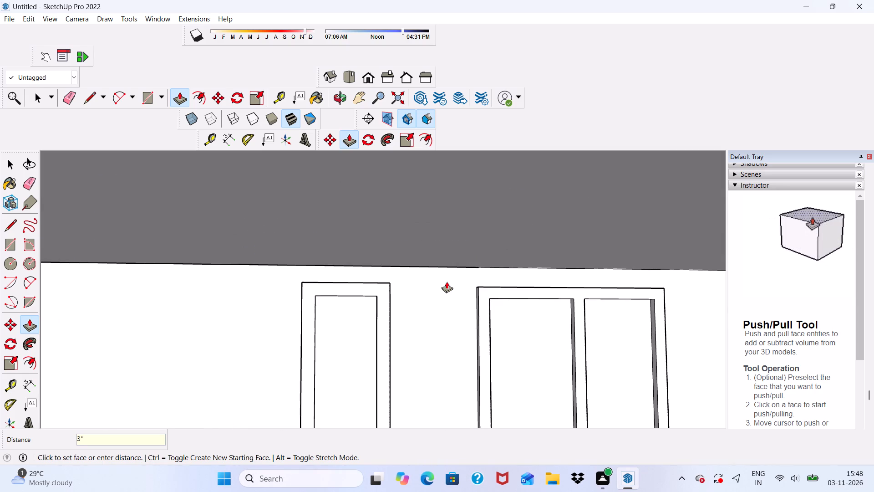
# Inspect the small windows and divided framed openings on both storeys of the recessed walls from several angles.
pyautogui.scroll(-5, 438, 215)
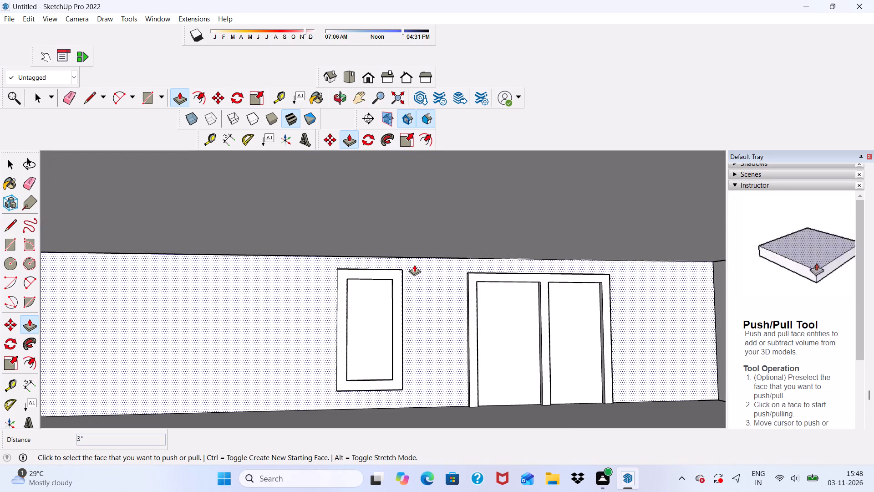
pyautogui.scroll(-7, 407, 288)
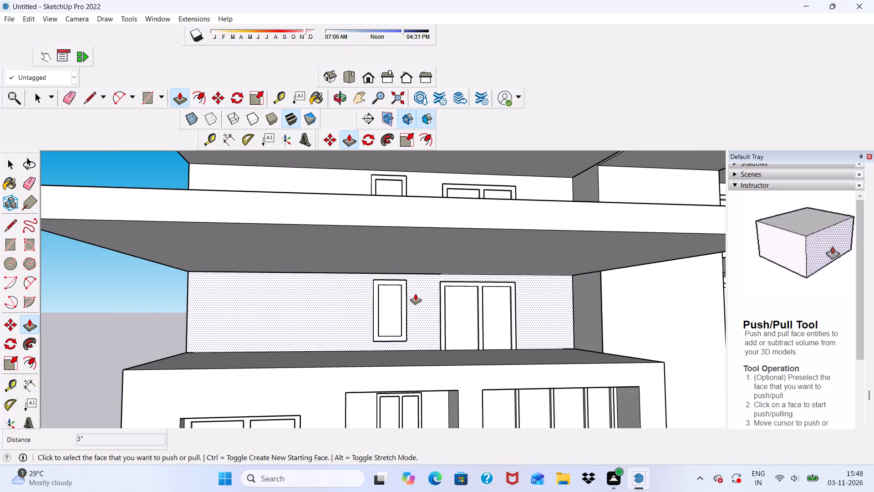
pyautogui.moveTo(419, 293); pyautogui.dragTo(417, 322, button='middle')
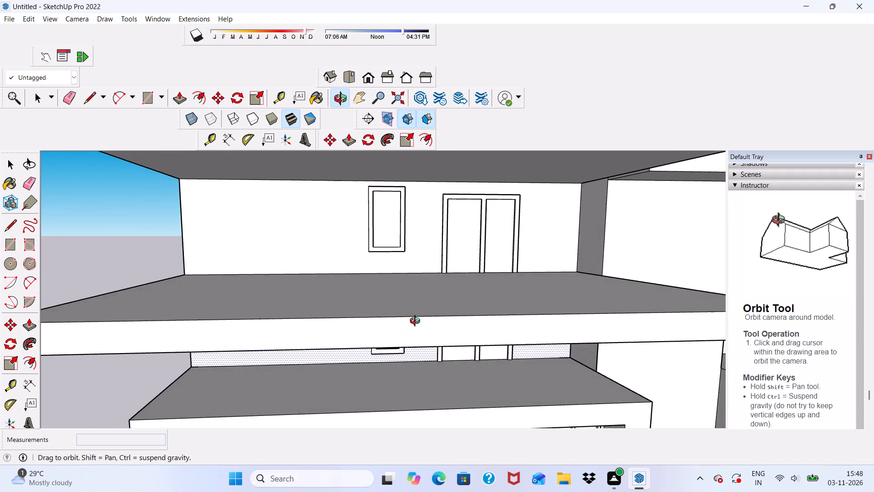
pyautogui.moveTo(417, 322); pyautogui.dragTo(445, 307, button='middle')
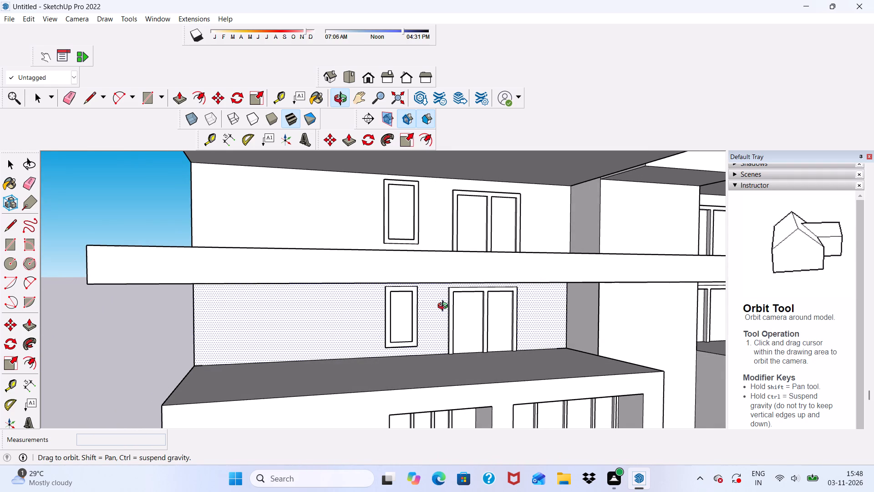
pyautogui.moveTo(445, 307); pyautogui.dragTo(422, 303, button='middle')
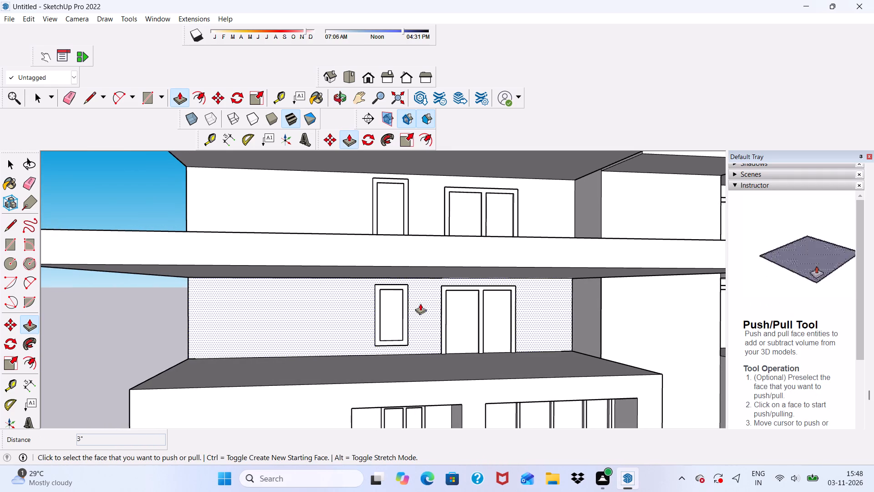
pyautogui.scroll(3, 443, 306)
pyautogui.scroll(-11, 437, 297)
pyautogui.moveTo(526, 300); pyautogui.dragTo(412, 311, button='middle')
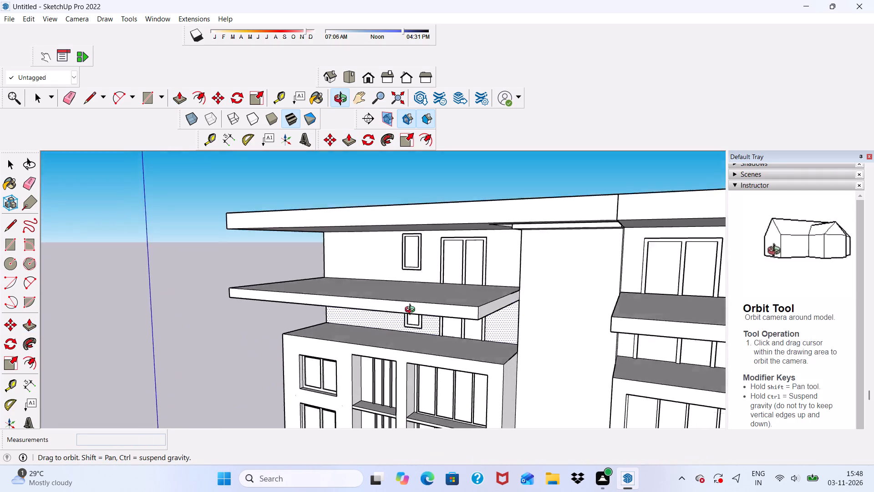
pyautogui.moveTo(412, 311); pyautogui.dragTo(493, 298, button='middle')
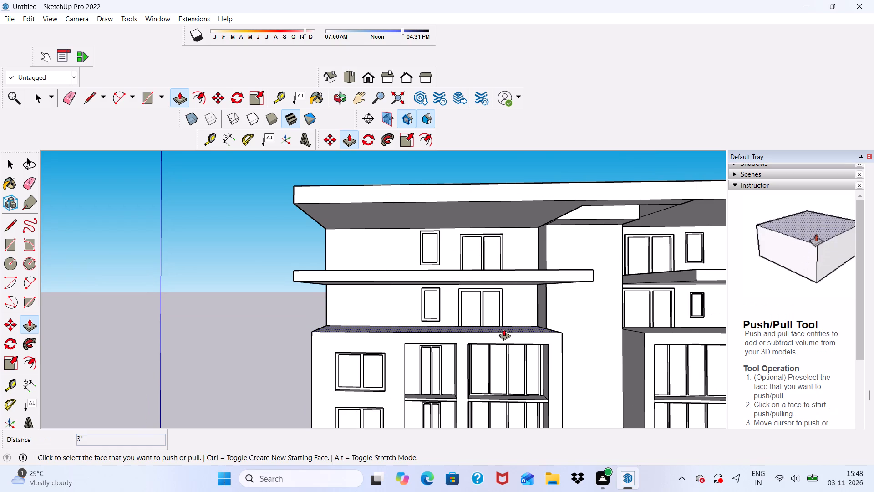
pyautogui.press('space')
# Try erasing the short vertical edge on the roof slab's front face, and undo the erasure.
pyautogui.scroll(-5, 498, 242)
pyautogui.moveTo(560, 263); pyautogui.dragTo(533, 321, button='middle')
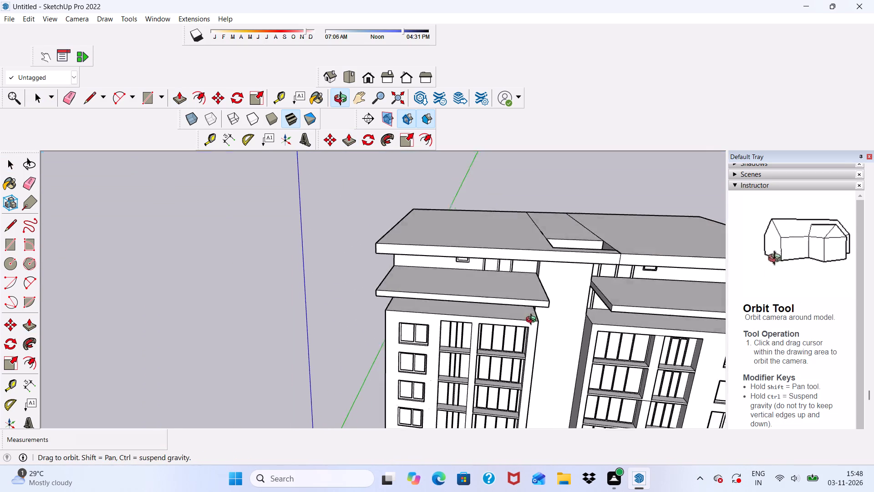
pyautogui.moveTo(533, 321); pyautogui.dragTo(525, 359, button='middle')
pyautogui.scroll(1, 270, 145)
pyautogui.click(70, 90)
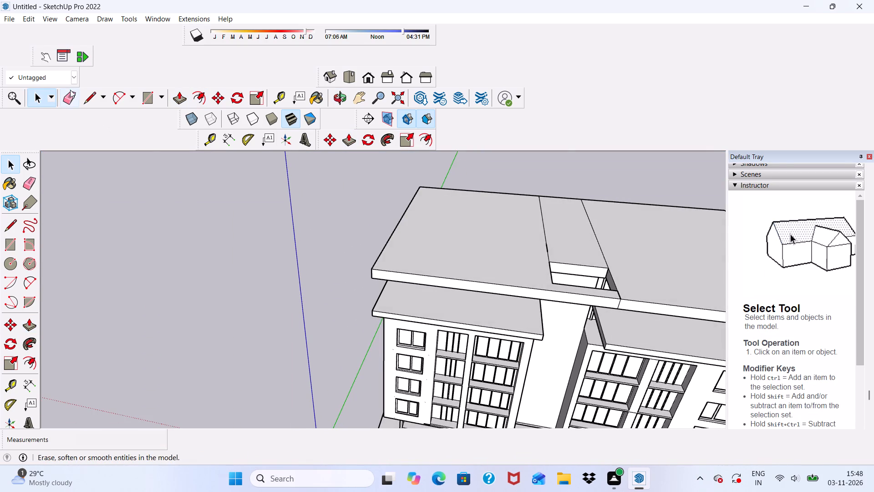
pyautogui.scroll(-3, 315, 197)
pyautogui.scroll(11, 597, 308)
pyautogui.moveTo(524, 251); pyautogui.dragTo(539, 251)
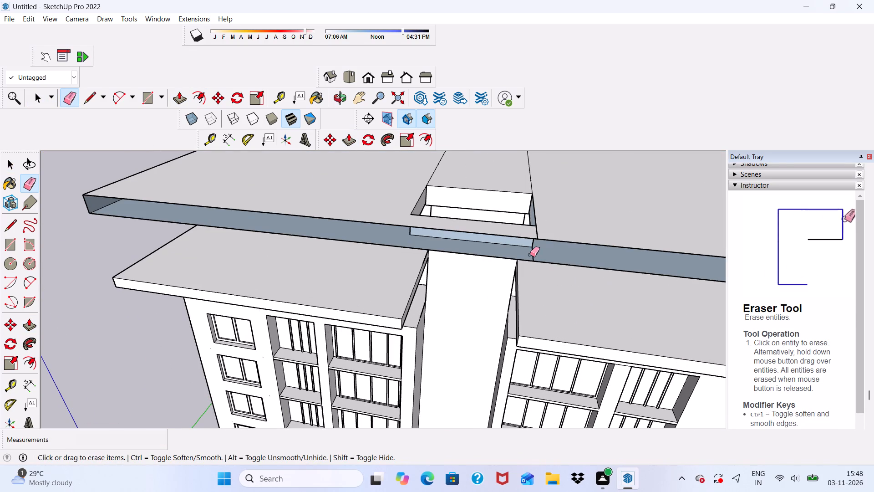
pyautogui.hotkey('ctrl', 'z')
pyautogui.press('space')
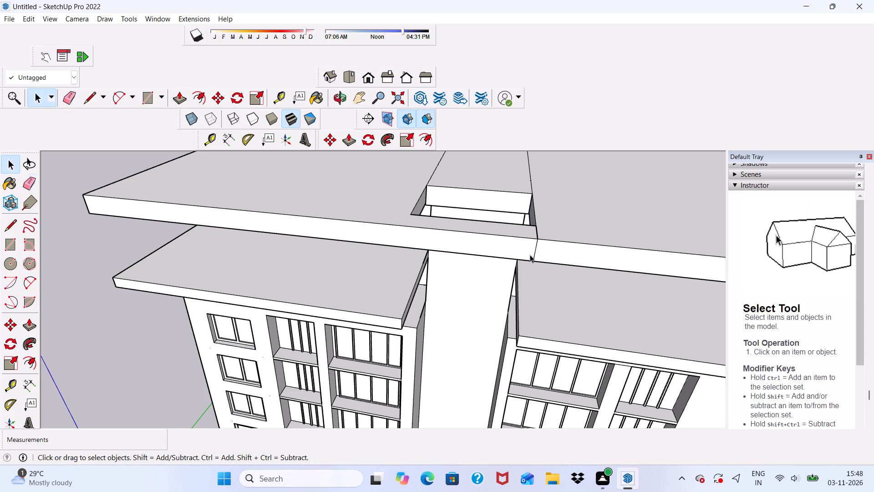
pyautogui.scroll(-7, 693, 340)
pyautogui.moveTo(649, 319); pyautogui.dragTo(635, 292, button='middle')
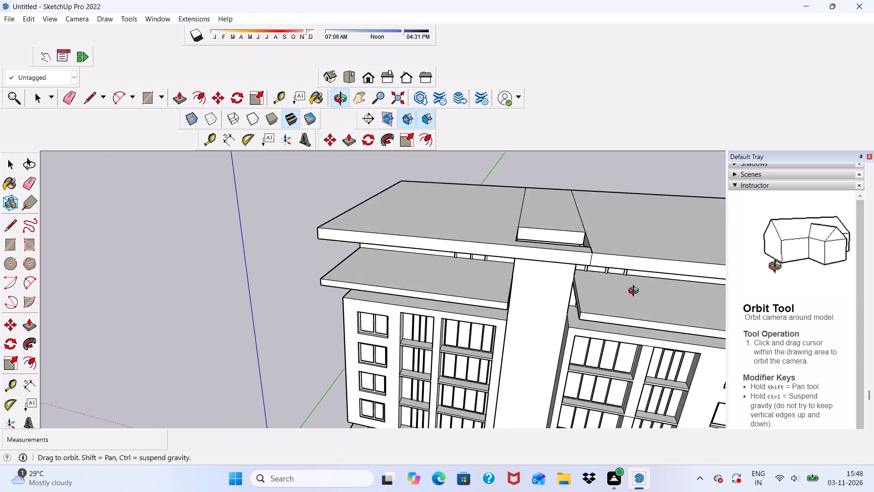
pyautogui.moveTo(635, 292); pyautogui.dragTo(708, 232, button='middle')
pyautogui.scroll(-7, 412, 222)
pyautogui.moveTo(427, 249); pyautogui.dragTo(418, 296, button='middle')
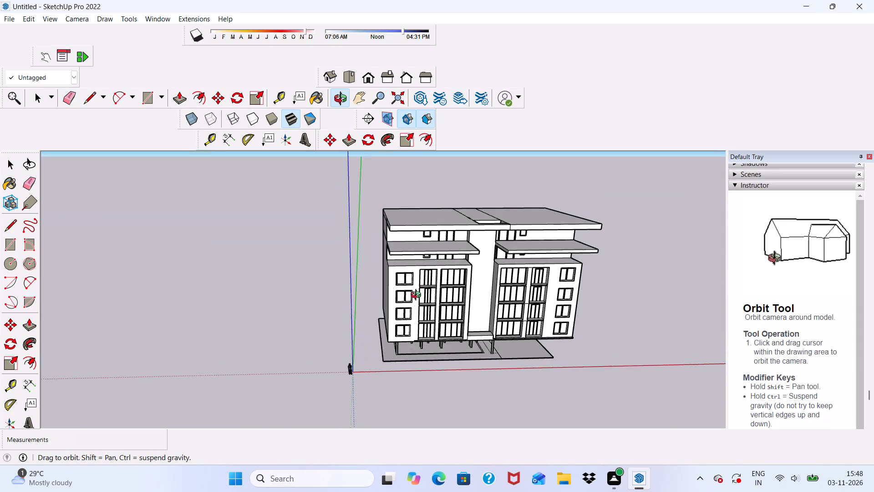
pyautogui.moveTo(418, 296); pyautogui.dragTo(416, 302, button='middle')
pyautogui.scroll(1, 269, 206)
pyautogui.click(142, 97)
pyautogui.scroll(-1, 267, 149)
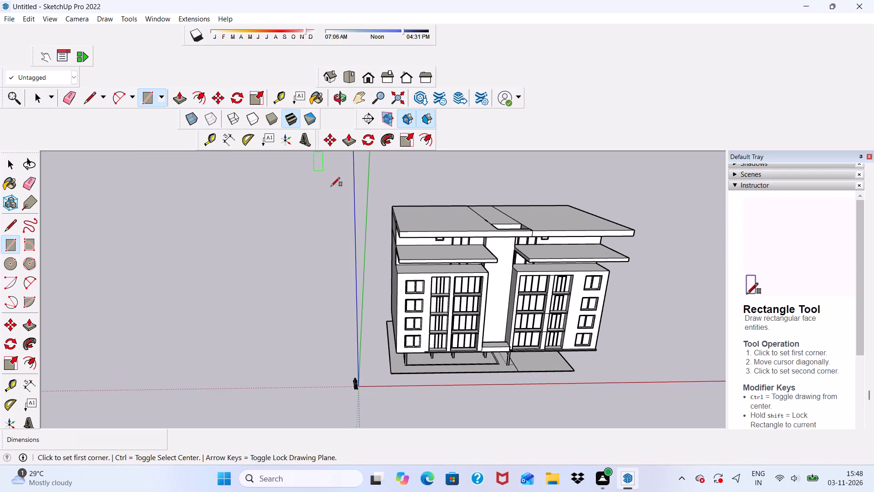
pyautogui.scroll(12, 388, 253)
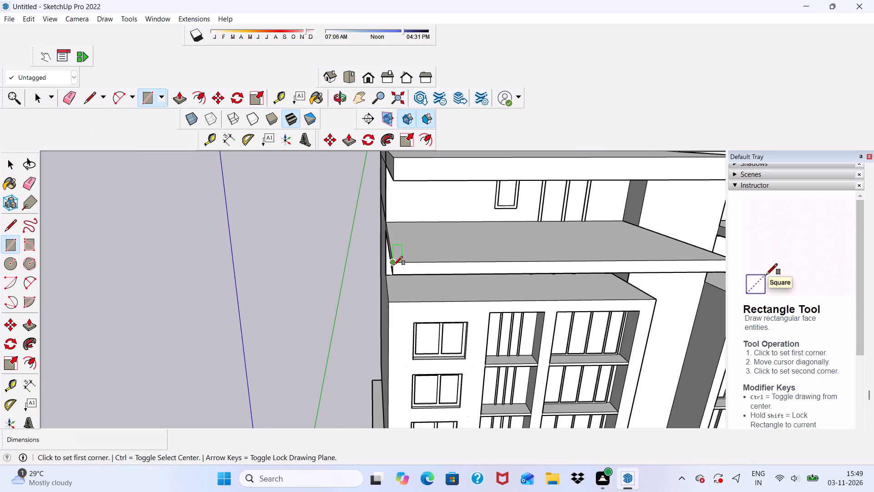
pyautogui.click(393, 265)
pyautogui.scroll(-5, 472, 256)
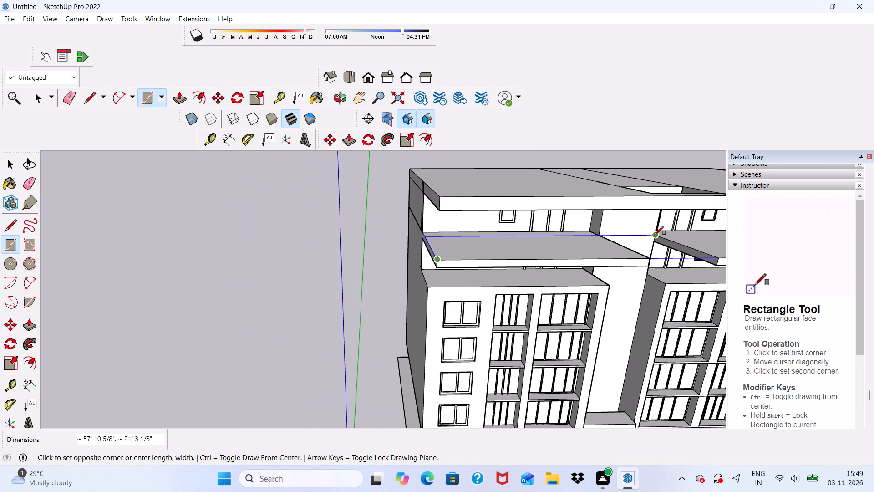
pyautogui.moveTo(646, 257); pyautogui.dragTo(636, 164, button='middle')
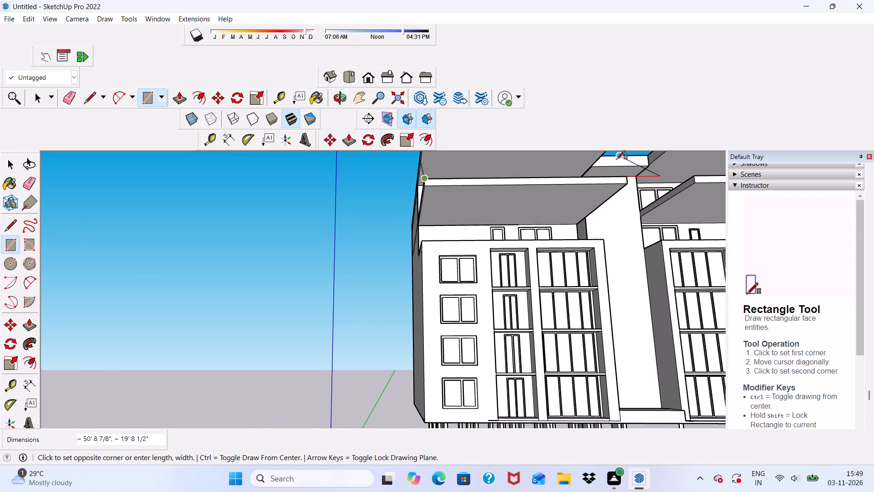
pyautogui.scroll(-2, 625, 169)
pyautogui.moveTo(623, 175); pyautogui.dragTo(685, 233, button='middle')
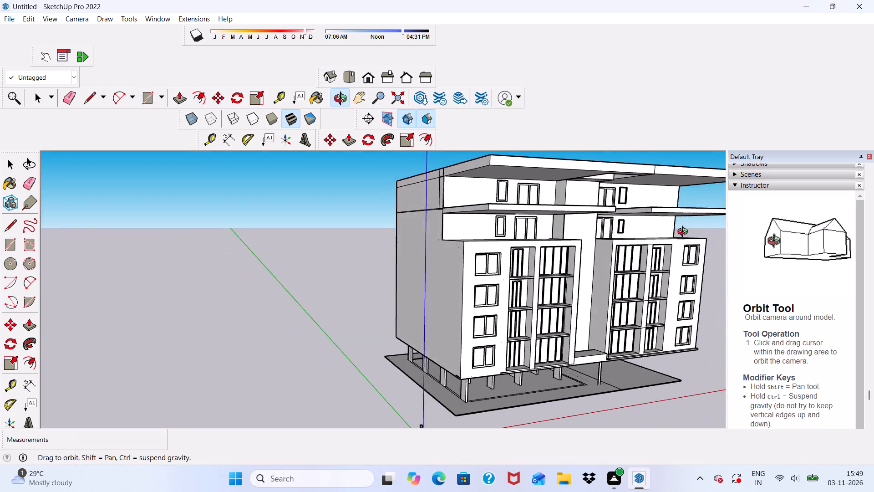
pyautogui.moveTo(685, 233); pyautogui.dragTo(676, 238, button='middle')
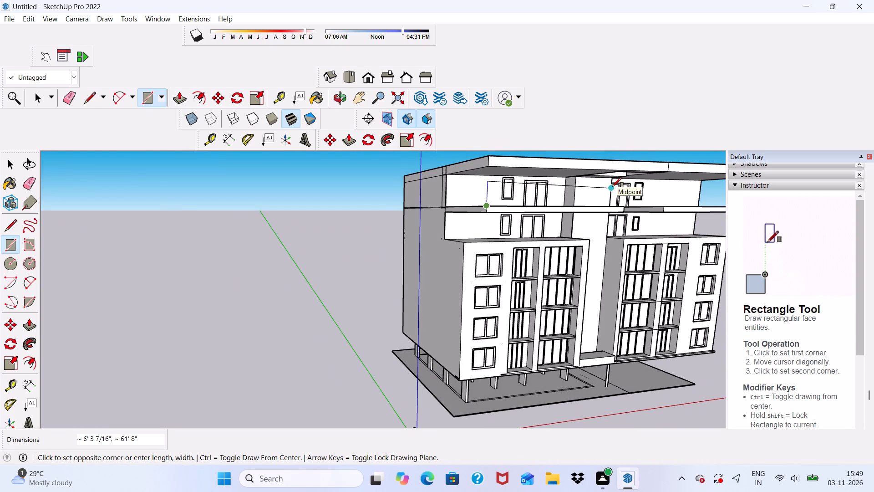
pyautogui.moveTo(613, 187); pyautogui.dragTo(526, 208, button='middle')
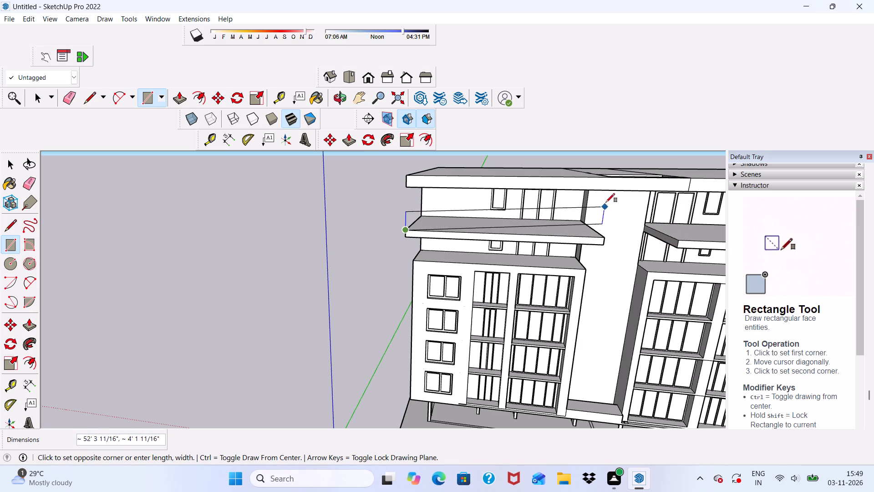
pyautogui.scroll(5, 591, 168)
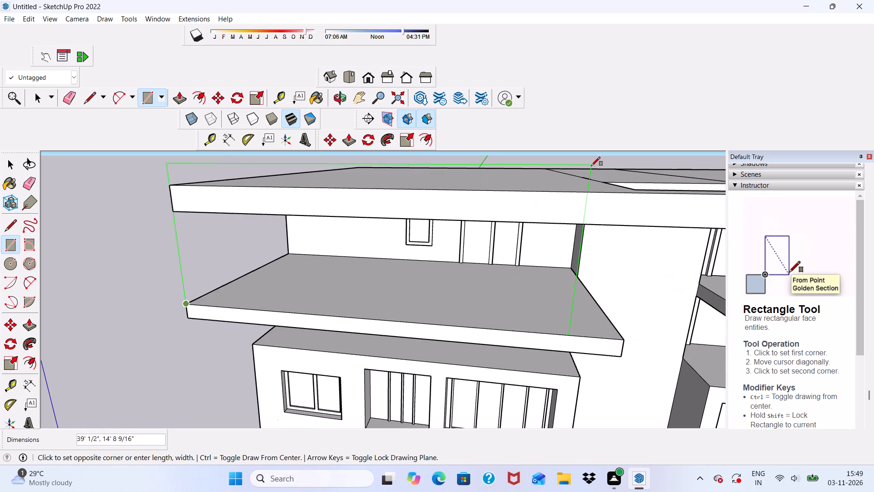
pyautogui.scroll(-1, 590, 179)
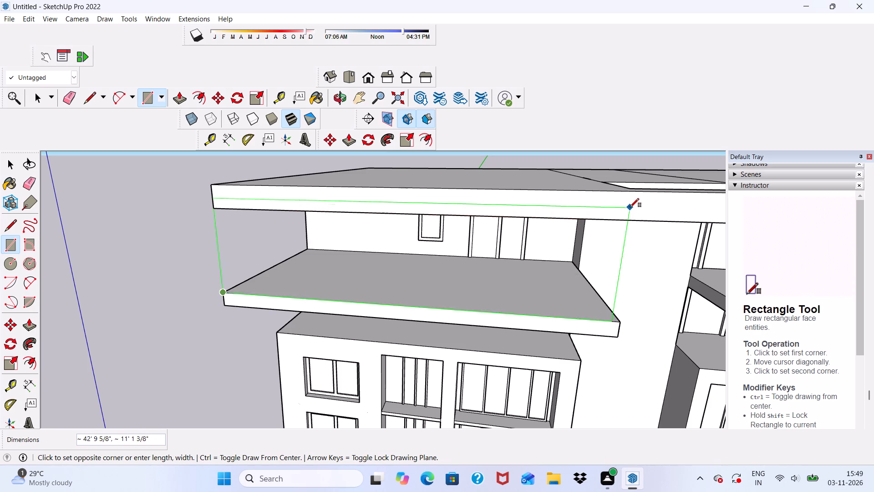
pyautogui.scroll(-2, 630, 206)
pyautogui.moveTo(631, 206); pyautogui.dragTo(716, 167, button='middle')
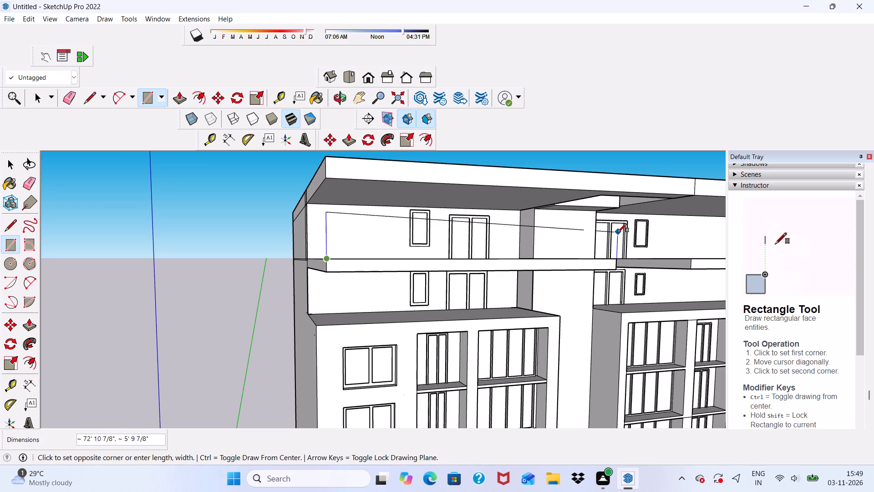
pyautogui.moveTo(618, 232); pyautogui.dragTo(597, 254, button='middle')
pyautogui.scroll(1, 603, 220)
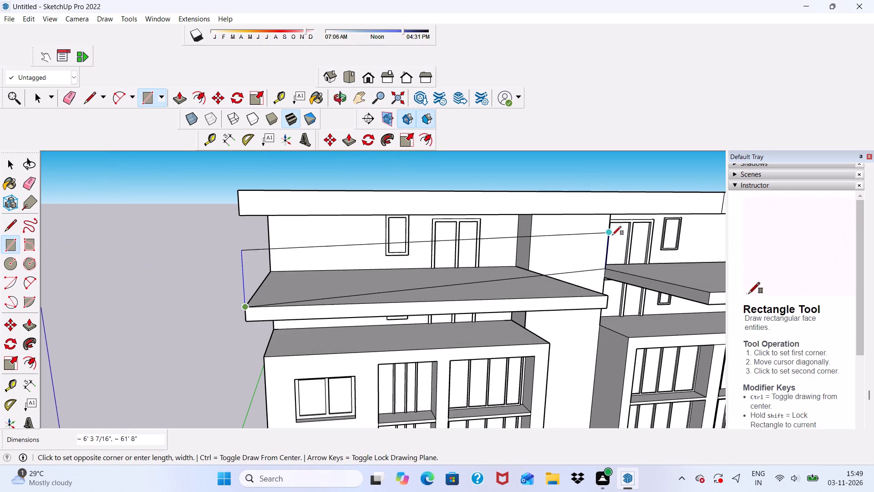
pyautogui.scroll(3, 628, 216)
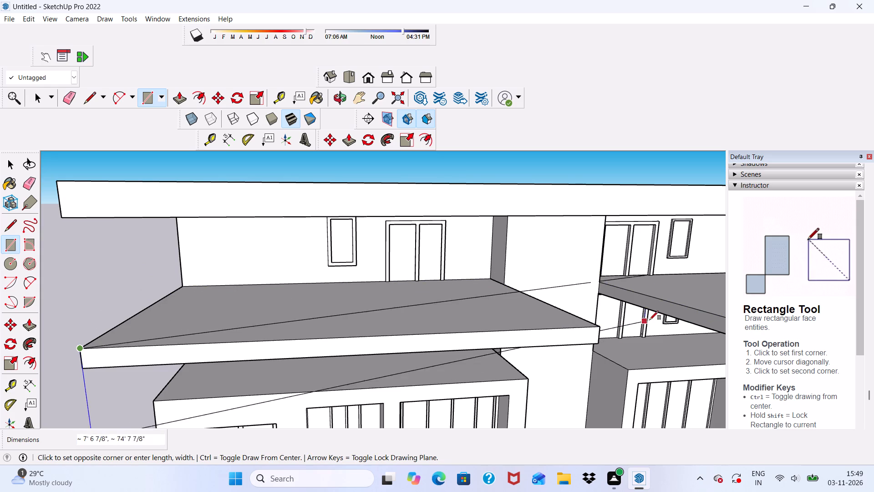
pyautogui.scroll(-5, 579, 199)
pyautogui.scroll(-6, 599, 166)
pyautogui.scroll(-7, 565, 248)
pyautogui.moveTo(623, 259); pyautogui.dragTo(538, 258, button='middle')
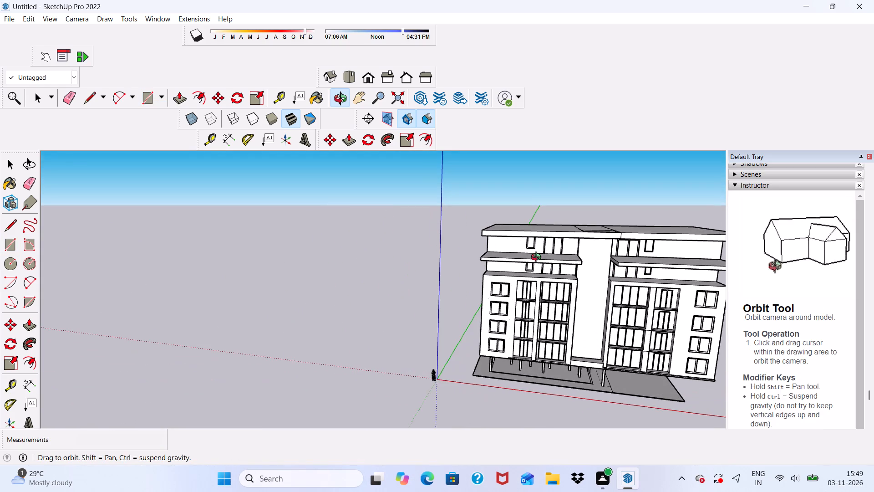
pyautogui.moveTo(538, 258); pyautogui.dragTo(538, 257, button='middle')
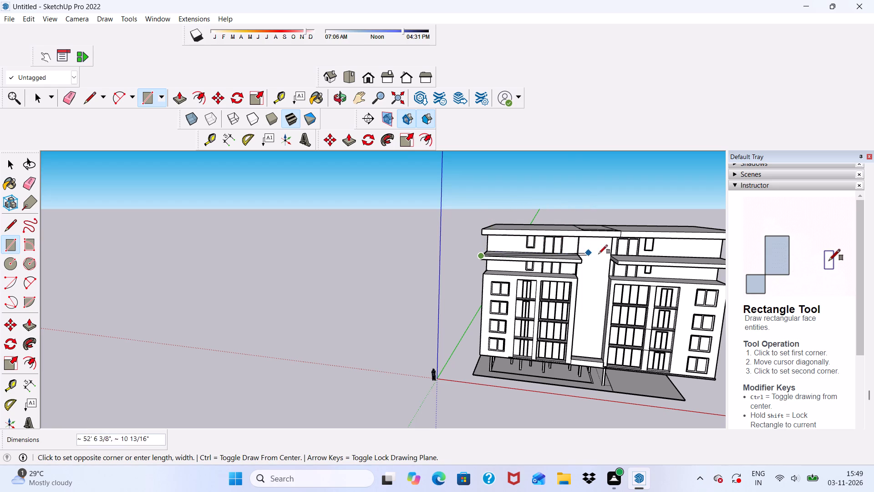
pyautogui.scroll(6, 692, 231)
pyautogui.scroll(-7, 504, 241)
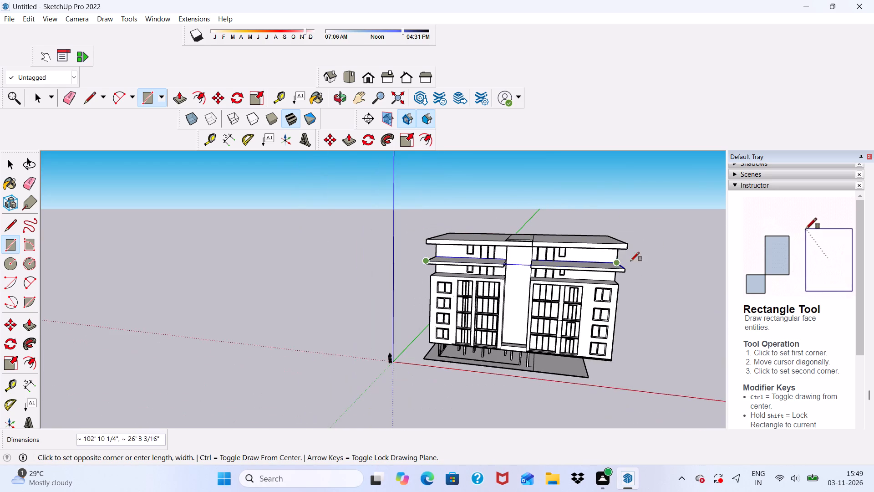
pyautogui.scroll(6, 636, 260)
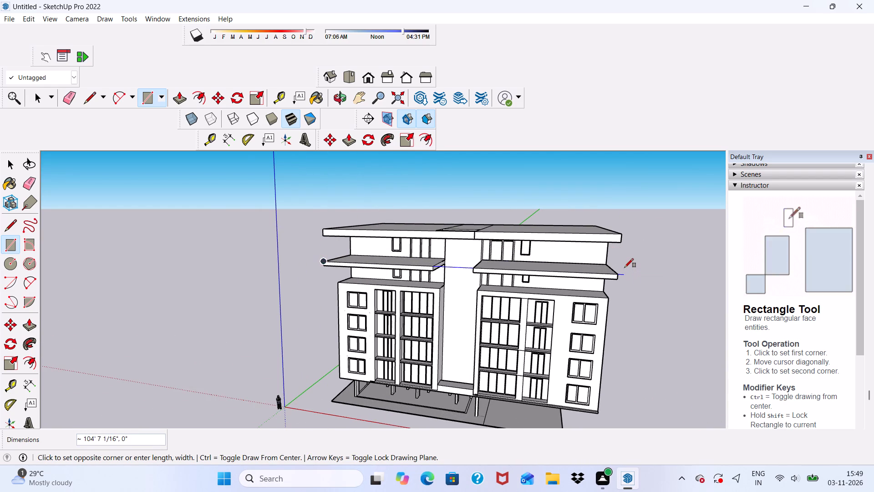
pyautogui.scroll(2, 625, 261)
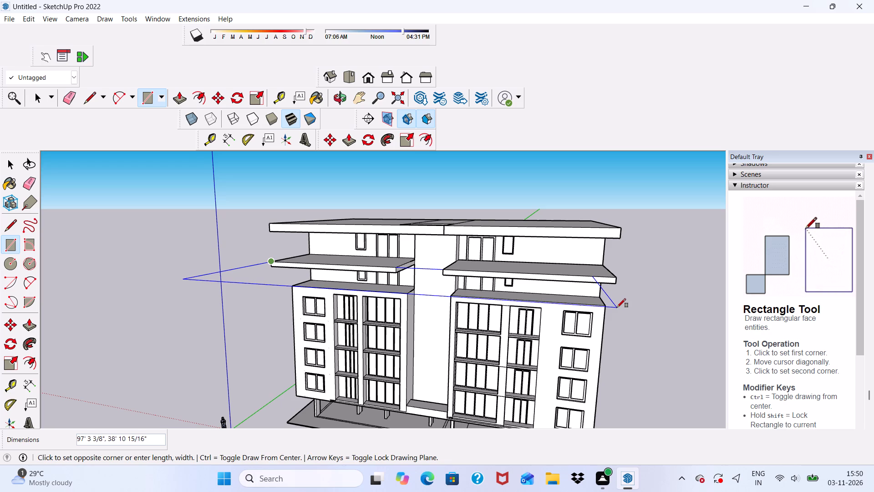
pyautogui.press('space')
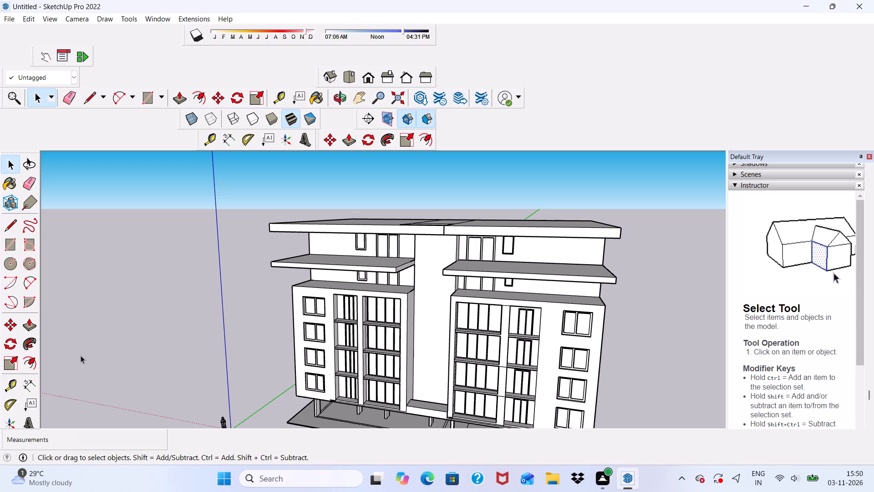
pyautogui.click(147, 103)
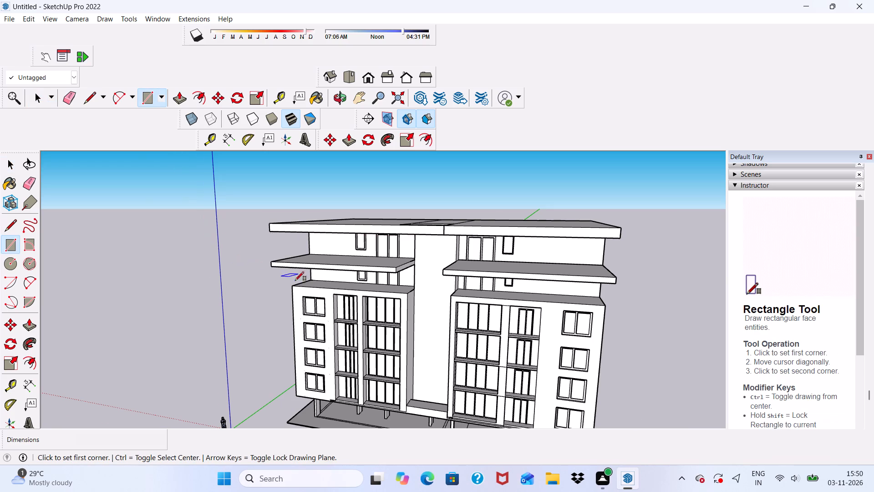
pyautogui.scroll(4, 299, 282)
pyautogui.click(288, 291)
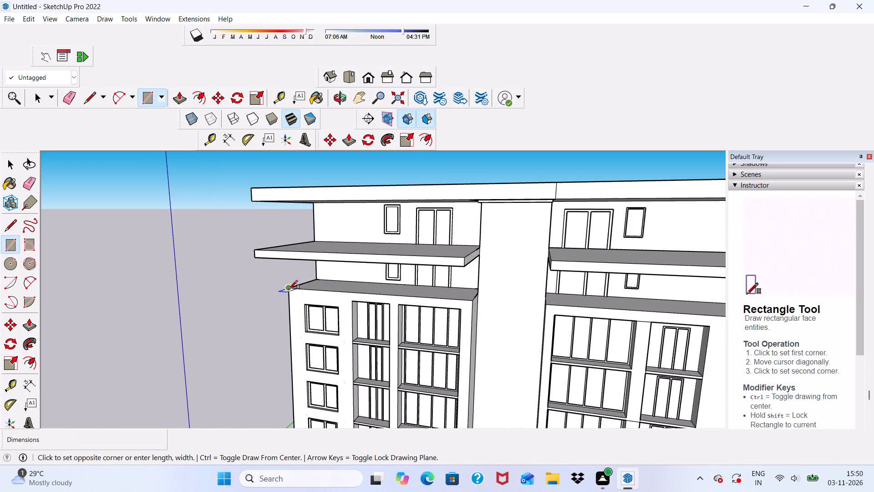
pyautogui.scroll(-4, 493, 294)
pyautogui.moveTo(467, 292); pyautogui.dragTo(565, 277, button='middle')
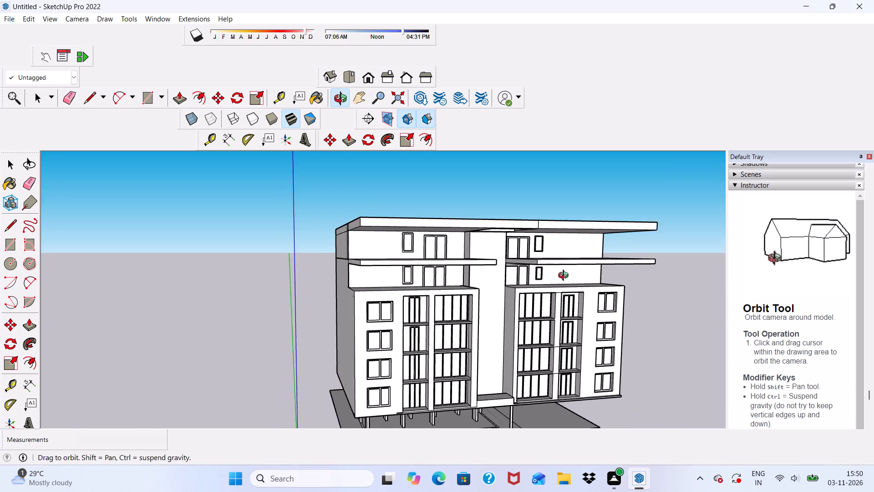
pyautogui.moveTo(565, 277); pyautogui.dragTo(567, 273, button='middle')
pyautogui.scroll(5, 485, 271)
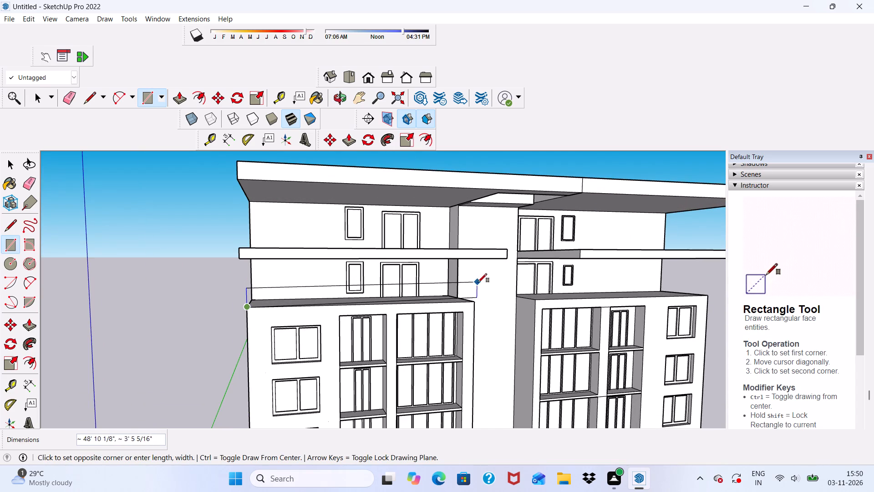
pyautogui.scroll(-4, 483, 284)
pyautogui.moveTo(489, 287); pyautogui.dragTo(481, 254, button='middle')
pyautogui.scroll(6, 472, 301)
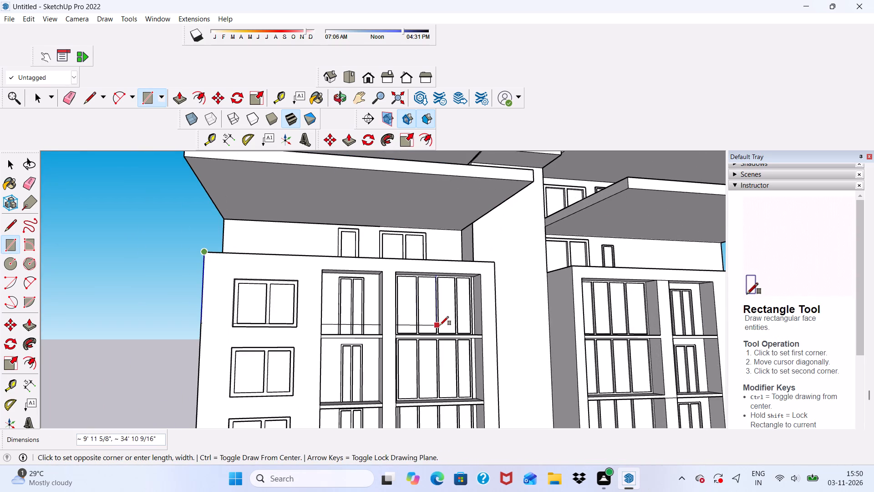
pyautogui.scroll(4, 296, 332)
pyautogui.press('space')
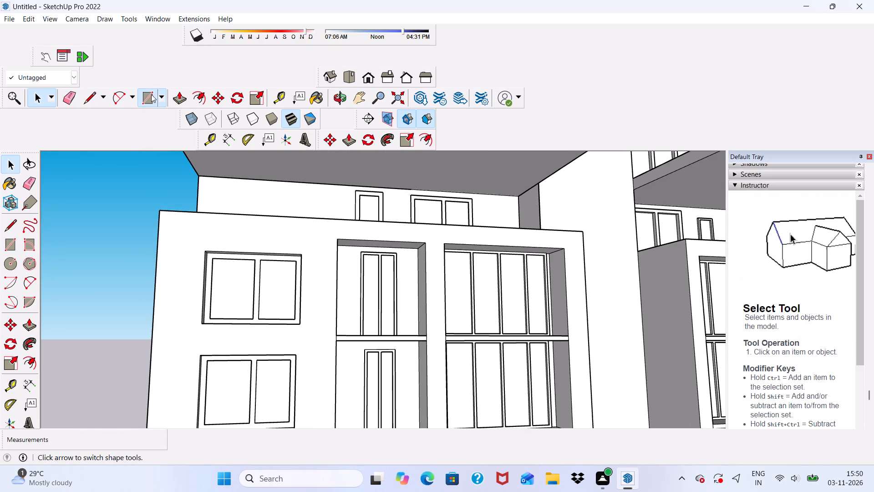
# Draw a parapet rectangle about 13' 8 7/16" by 3' 10 3/4" across the top storey's wide recessed opening, from its floor slab's front corner.
pyautogui.click(150, 94)
pyautogui.scroll(-6, 151, 143)
pyautogui.moveTo(281, 220); pyautogui.dragTo(228, 273, button='middle')
pyautogui.scroll(5, 322, 323)
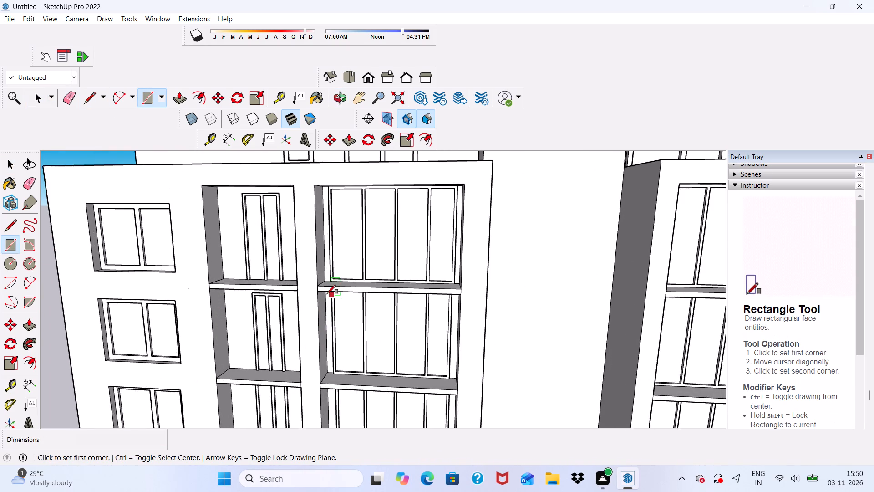
pyautogui.scroll(4, 323, 292)
pyautogui.click(317, 282)
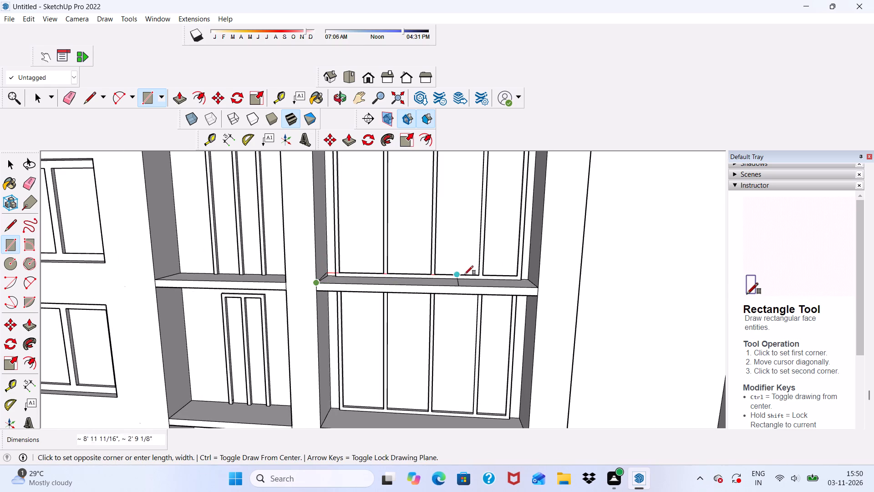
pyautogui.click(544, 222)
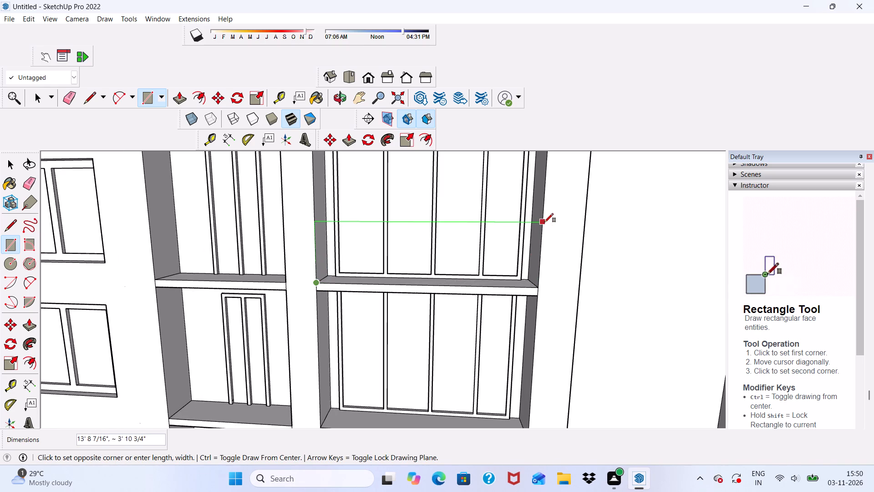
# Delete the face covering the top storey's wide opening above the parapet rectangle.
pyautogui.scroll(-6, 436, 235)
pyautogui.press('space')
pyautogui.click(412, 208)
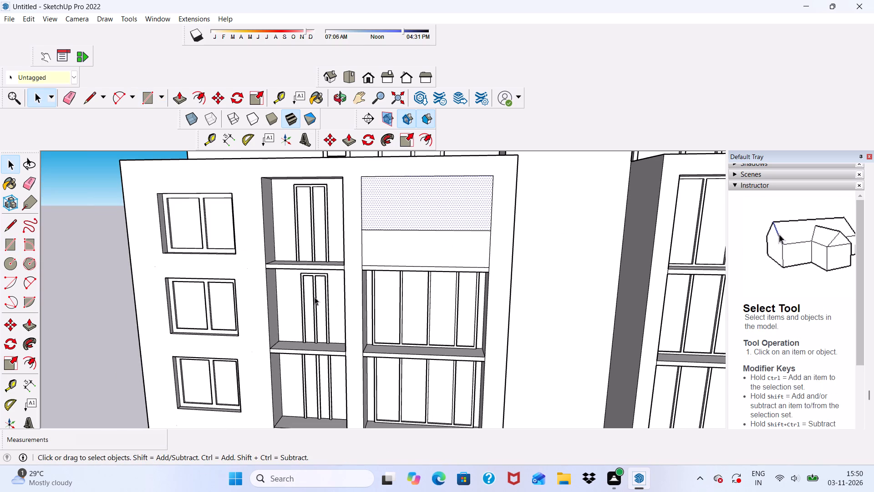
pyautogui.press('Delete')
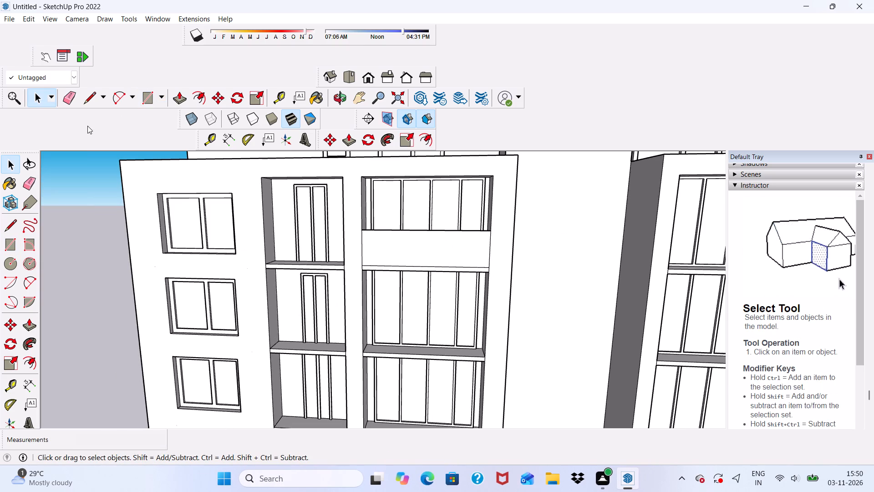
# Draw a parapet rectangle about 13' 8 7/16" by 3' 1 3/4" across the wide recessed opening one storey below the top.
pyautogui.click(151, 101)
pyautogui.scroll(-5, 199, 126)
pyautogui.scroll(3, 356, 300)
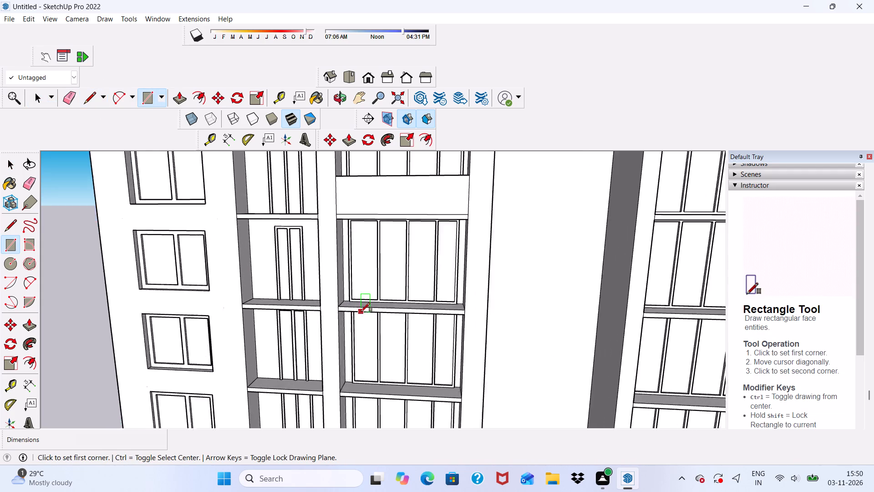
pyautogui.scroll(6, 361, 312)
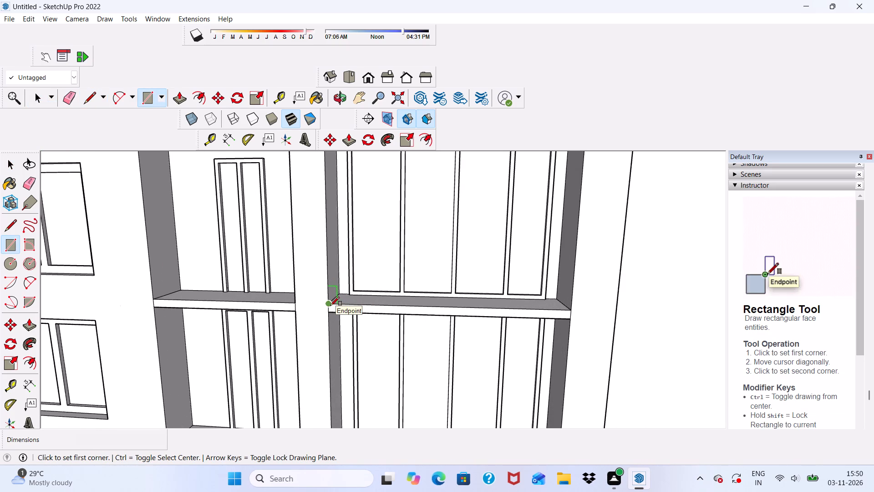
pyautogui.click(330, 306)
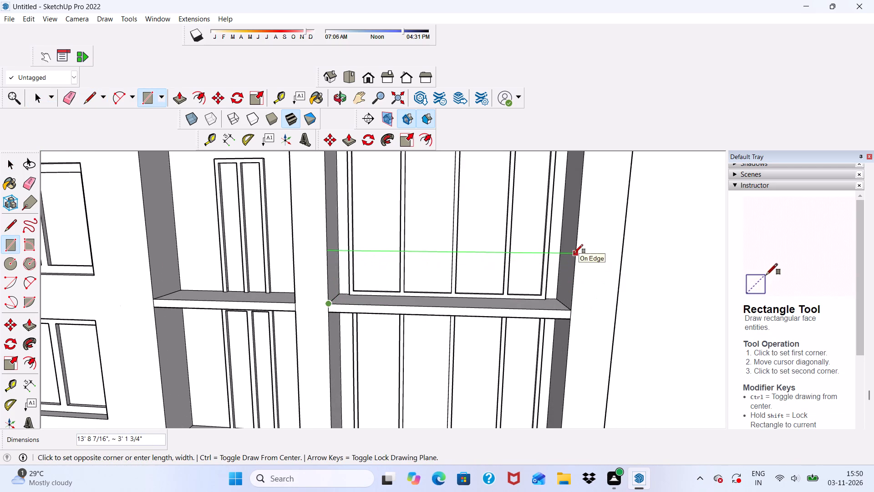
pyautogui.click(574, 253)
pyautogui.scroll(-5, 537, 222)
pyautogui.scroll(-6, 425, 307)
pyautogui.scroll(5, 424, 352)
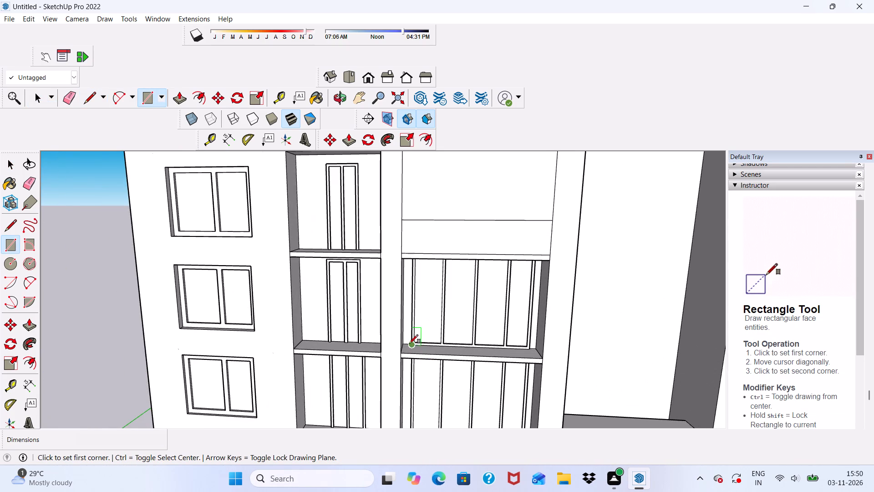
# Draw a parapet rectangle about 13' 8 7/16" by 4' 9" across the wide recessed opening two storeys below the top, from its floor slab's front corner.
pyautogui.click(402, 354)
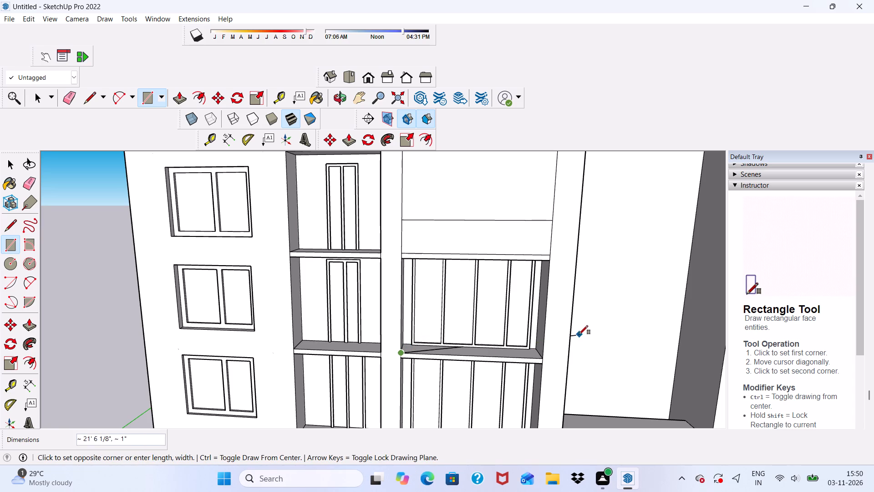
pyautogui.click(546, 313)
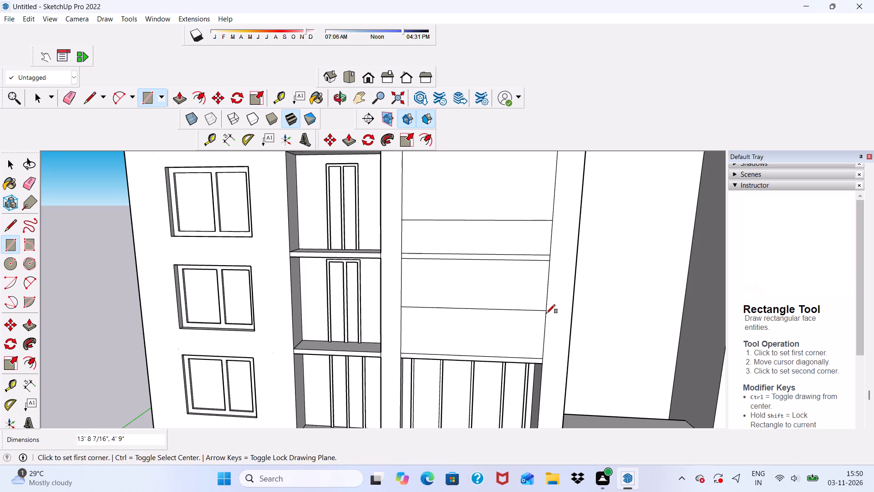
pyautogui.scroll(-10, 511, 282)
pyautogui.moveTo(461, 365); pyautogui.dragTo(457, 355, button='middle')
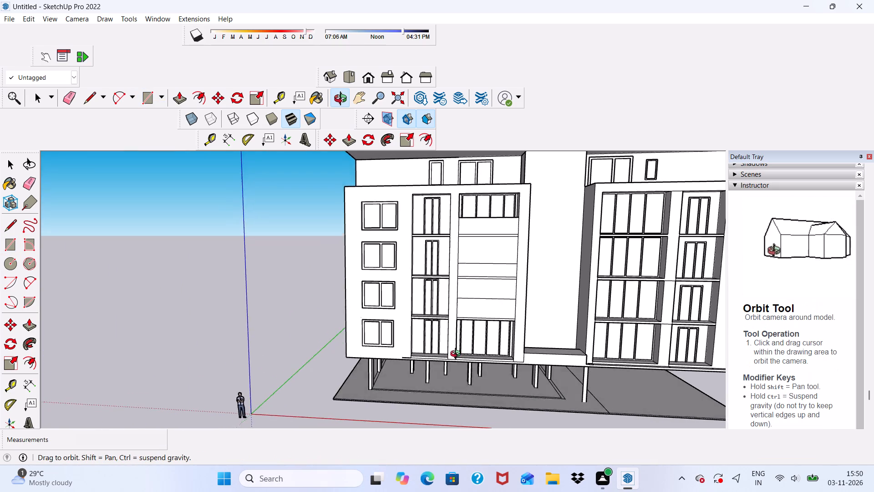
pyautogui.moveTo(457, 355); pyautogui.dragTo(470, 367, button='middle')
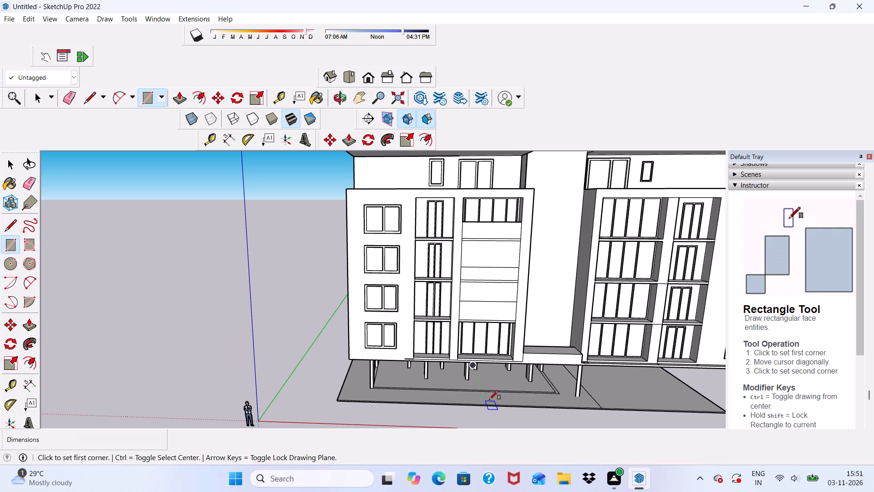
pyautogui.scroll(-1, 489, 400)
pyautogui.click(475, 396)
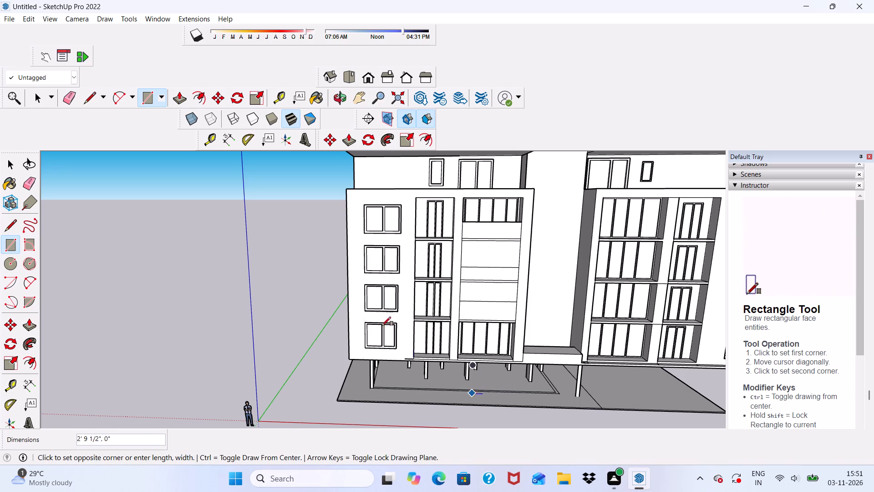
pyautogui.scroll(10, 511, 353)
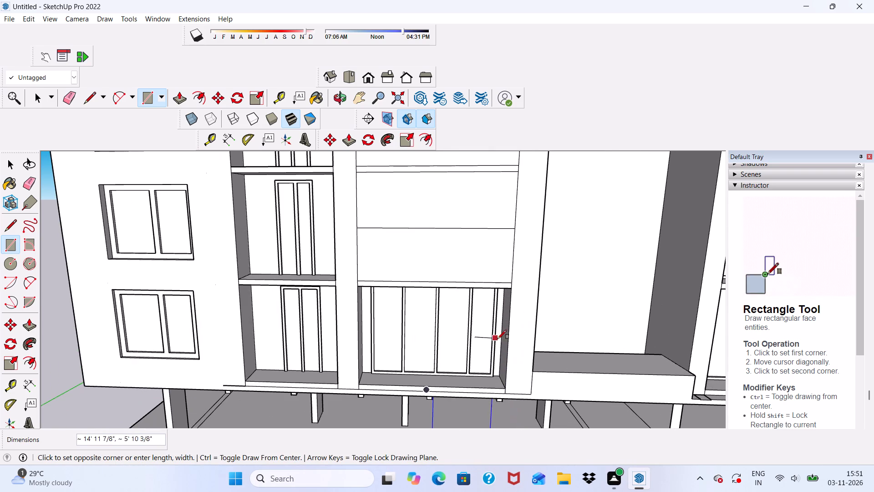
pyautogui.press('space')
# Draw a parapet rectangle about 13' 8 7/16" by 4' 9" across the lowest storey's wide recessed opening, from its floor slab's front corner.
pyautogui.click(149, 94)
pyautogui.scroll(2, 334, 375)
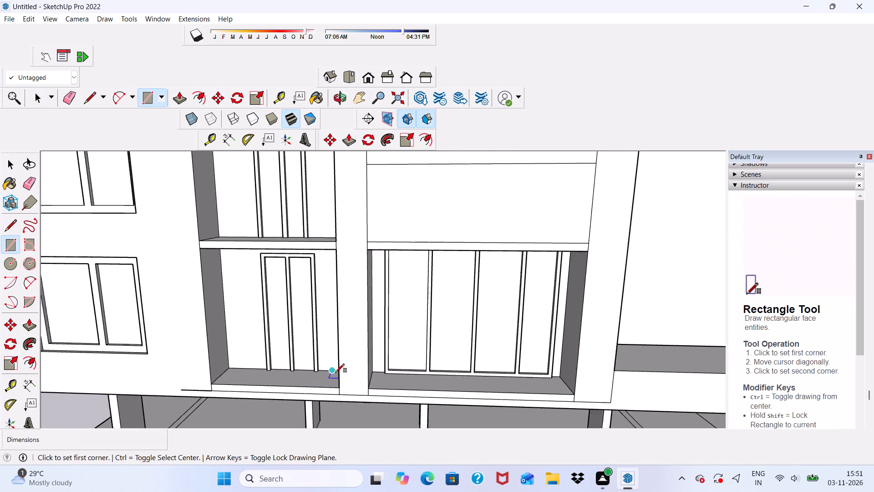
pyautogui.scroll(2, 335, 373)
pyautogui.click(371, 389)
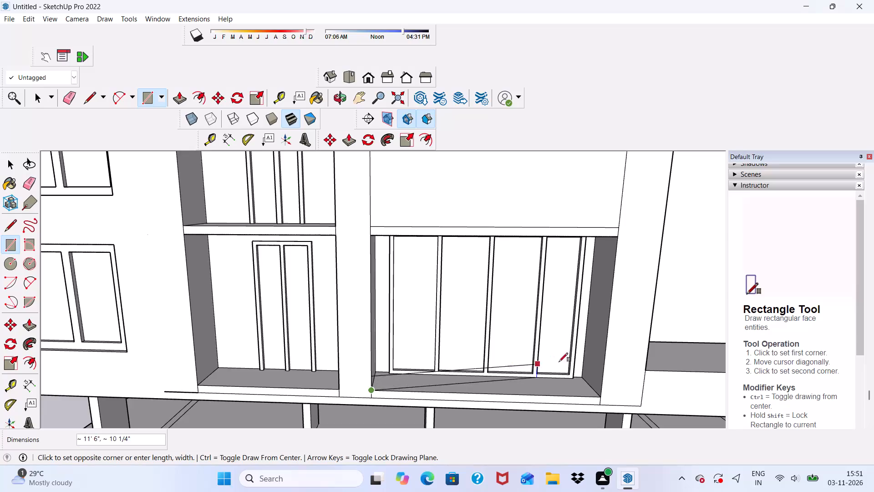
pyautogui.click(611, 324)
pyautogui.scroll(-4, 599, 299)
pyautogui.press('space')
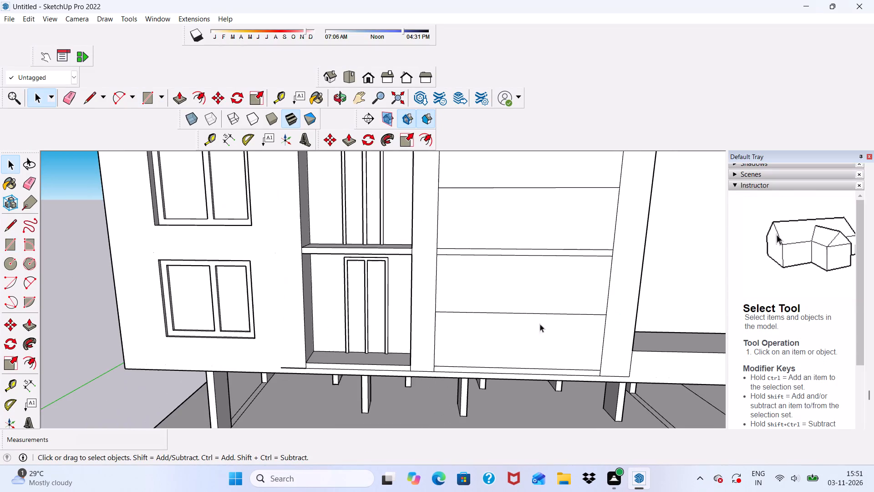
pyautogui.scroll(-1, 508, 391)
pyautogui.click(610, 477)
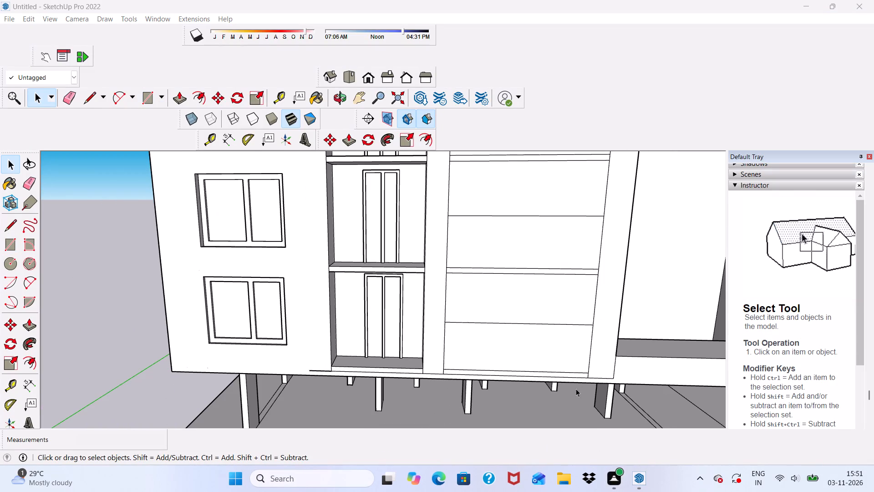